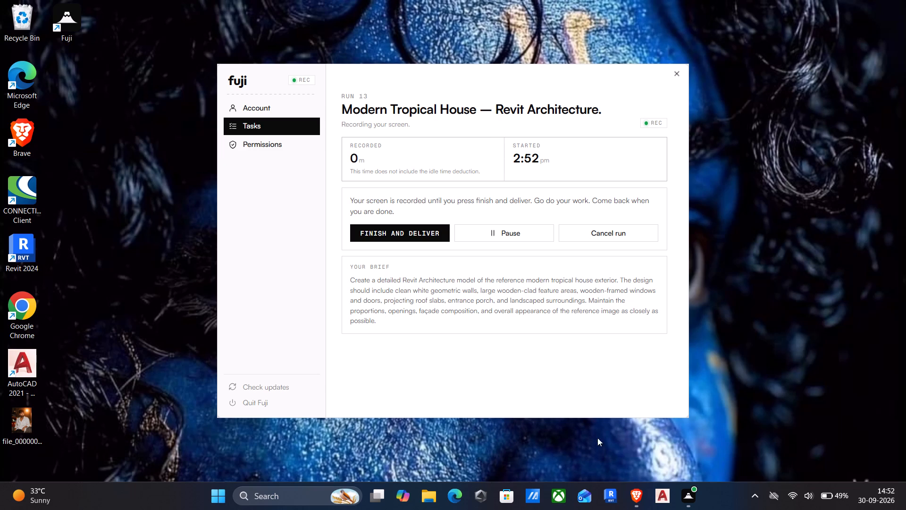
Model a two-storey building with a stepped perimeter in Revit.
Launch Revit 2024 and close the extra duplicate instance.
{"action": "left_click", "coordinate": [607, 494]}
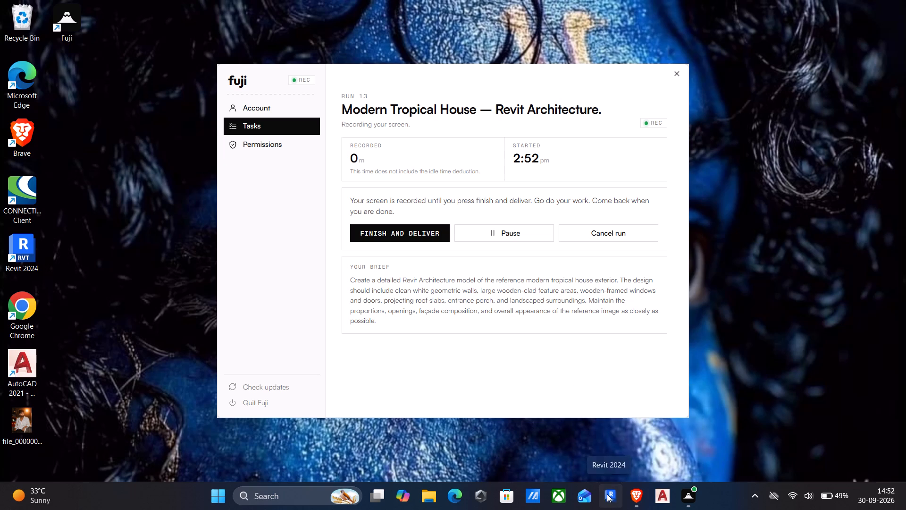
{"action": "right_click", "coordinate": [607, 494]}
{"action": "left_click", "coordinate": [609, 495]}
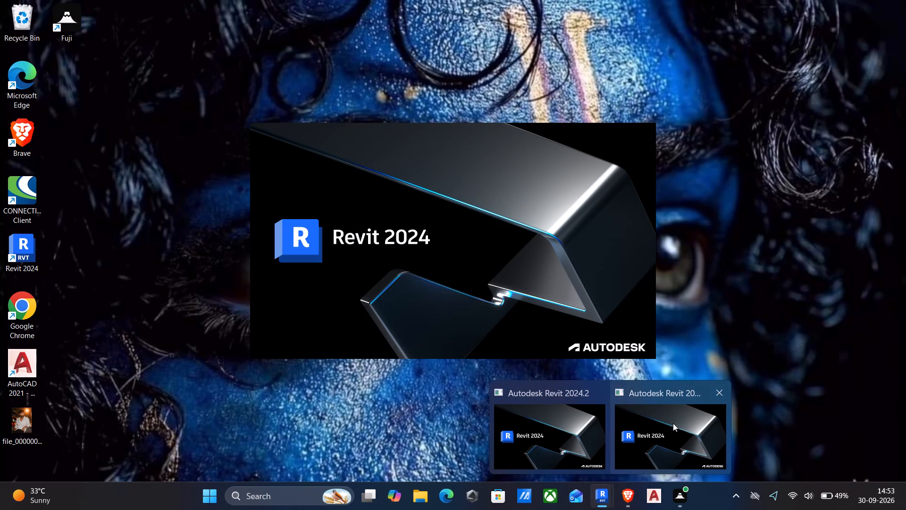
{"action": "left_click", "coordinate": [717, 395]}
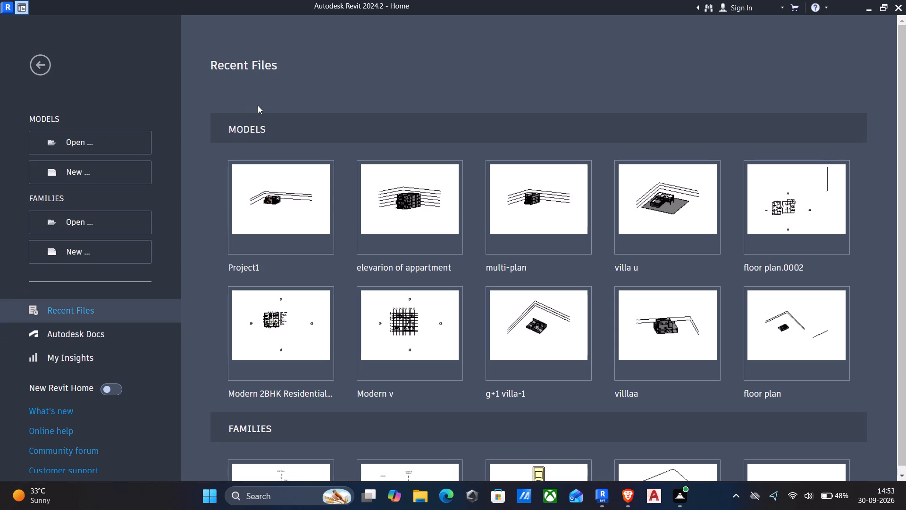
Create a new project model from the default template.
{"action": "left_click", "coordinate": [79, 170]}
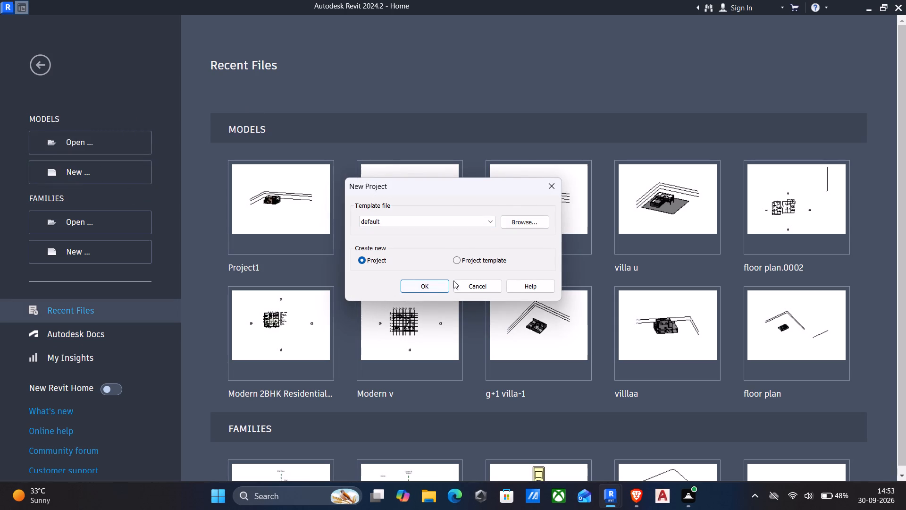
{"action": "left_click", "coordinate": [413, 283]}
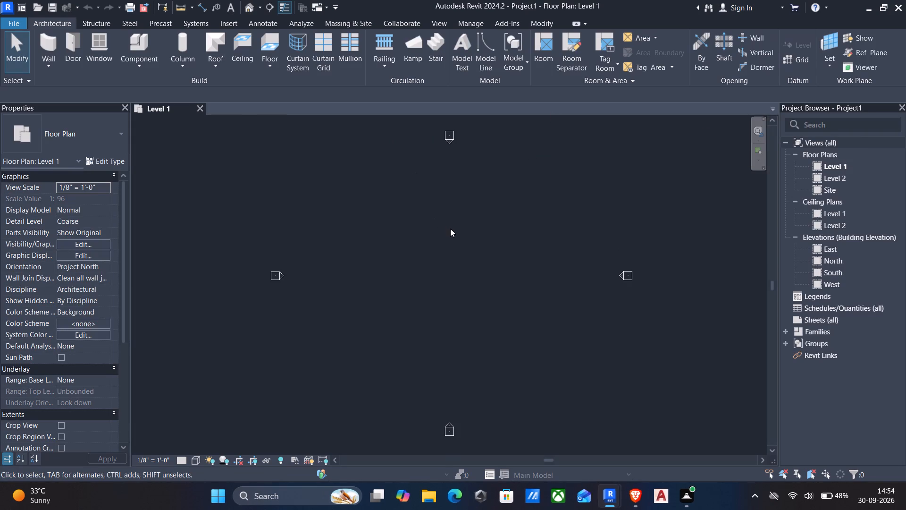
Start the Wall command in the Level 1 floor plan.
{"action": "scroll", "coordinate": [449, 229], "scroll_direction": "up", "scroll_amount": 4}
{"action": "scroll", "coordinate": [345, 207], "scroll_direction": "down", "scroll_amount": 3}
{"action": "middle_click_drag", "start_coordinate": [378, 180], "coordinate": [370, 254]}
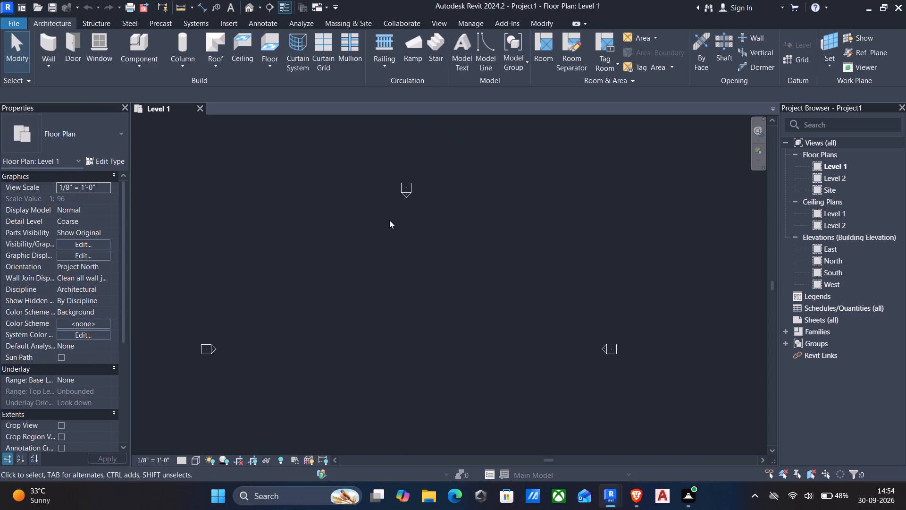
{"action": "key", "text": "w"}
{"action": "key", "text": "a"}
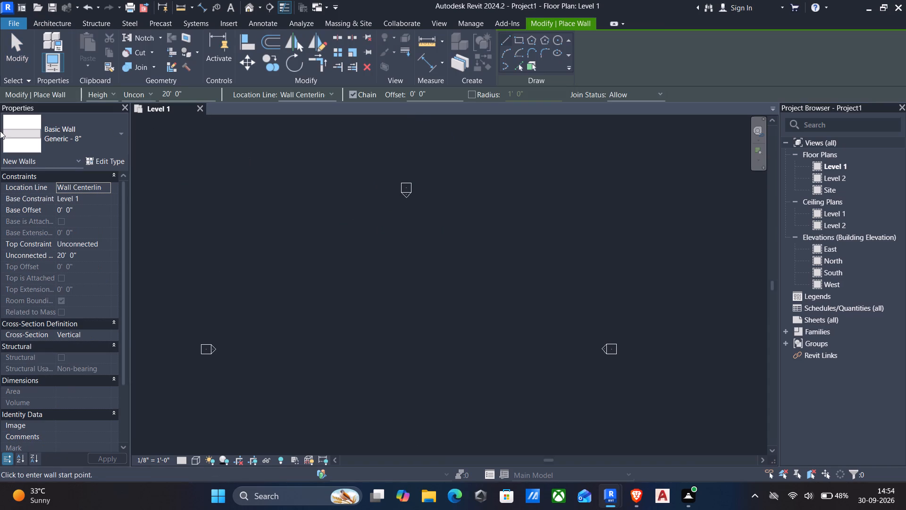
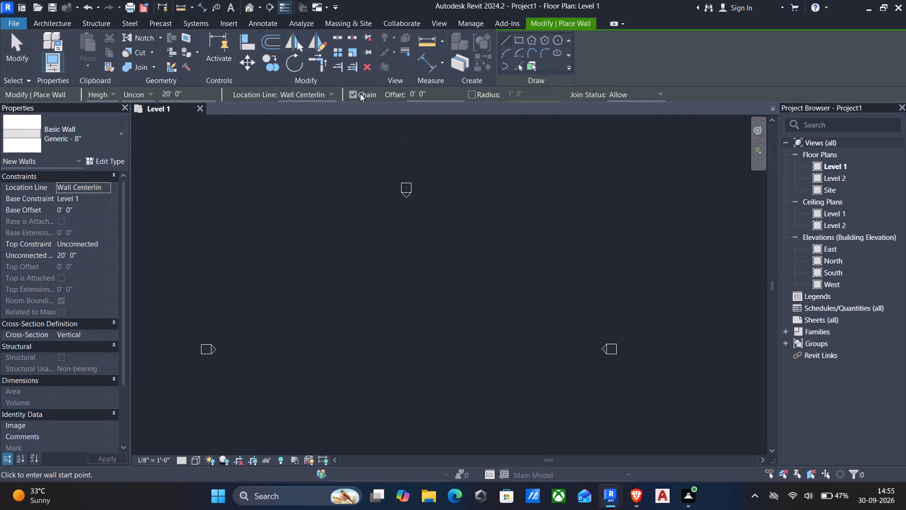
Set the new walls' location line to Finish Face: Exterior and their height up to Level 2.
{"action": "left_click", "coordinate": [328, 96]}
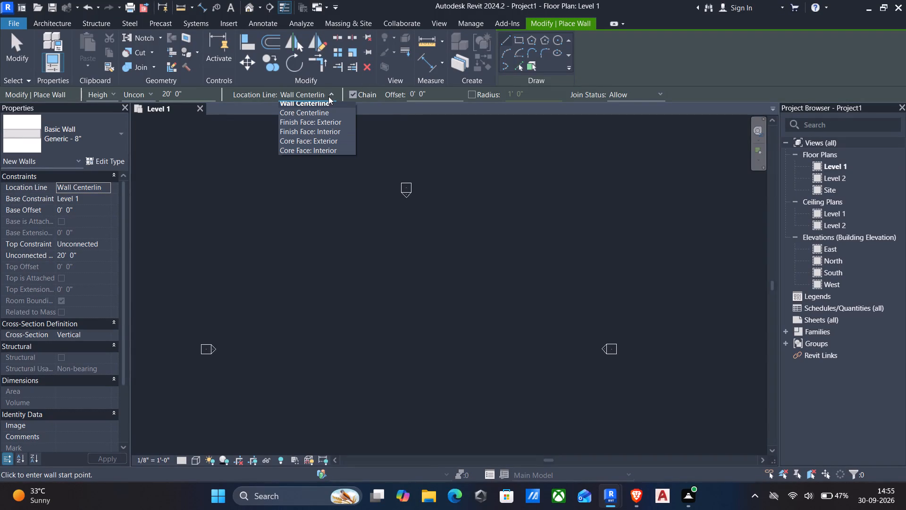
{"action": "left_click", "coordinate": [317, 127]}
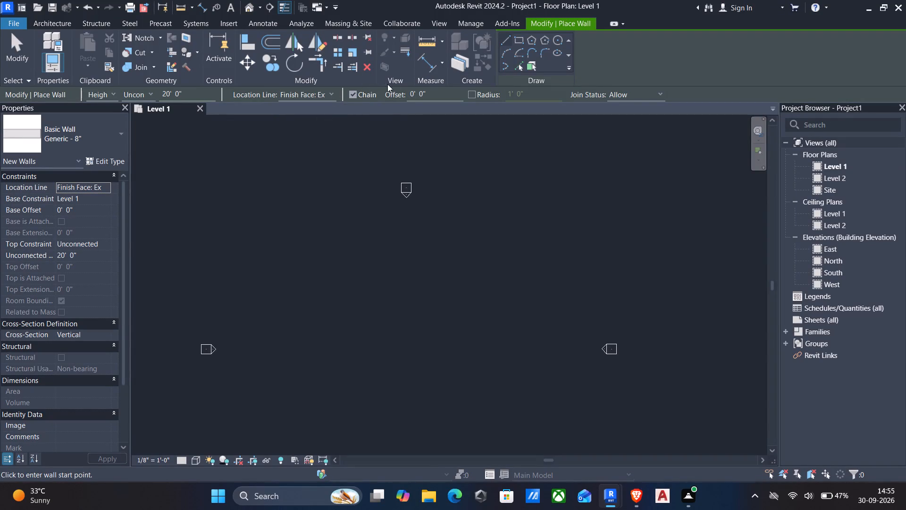
{"action": "left_click", "coordinate": [147, 95]}
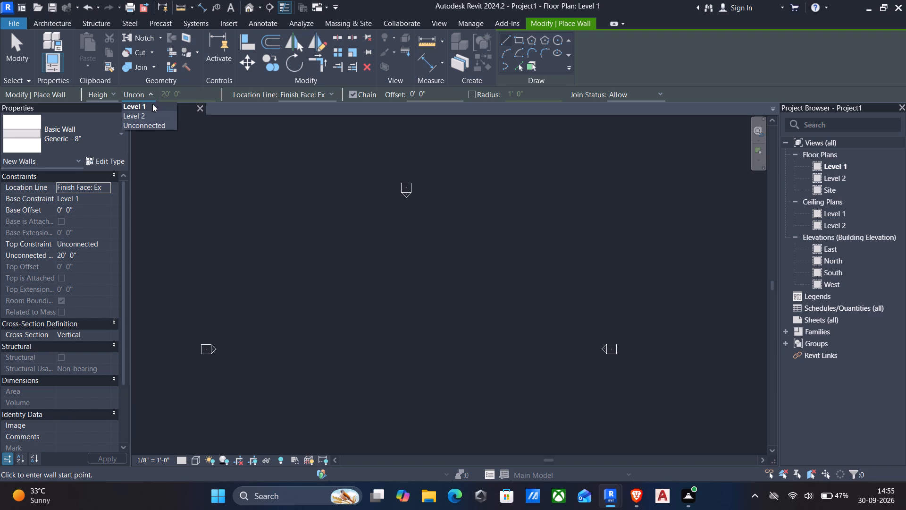
{"action": "left_click", "coordinate": [134, 115]}
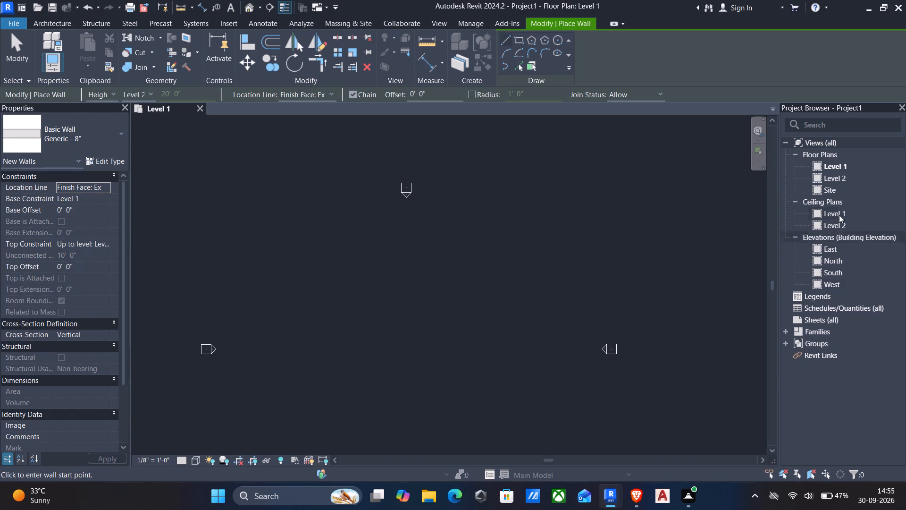
In the South elevation, draw a full-length level offset 6" above Level 2.
{"action": "double_click", "coordinate": [831, 274]}
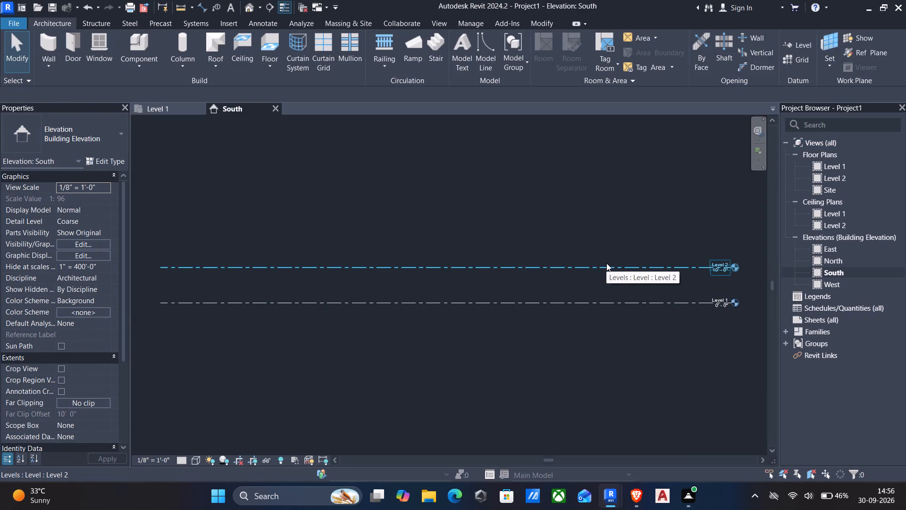
{"action": "type", "text": "ll"}
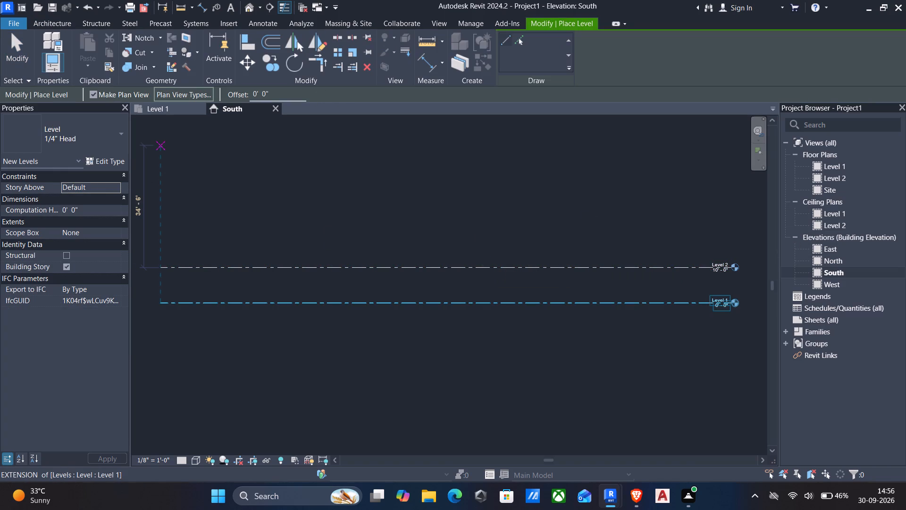
{"action": "left_click_drag", "start_coordinate": [281, 96], "coordinate": [129, 99]}
{"action": "type", "text": "6\""}
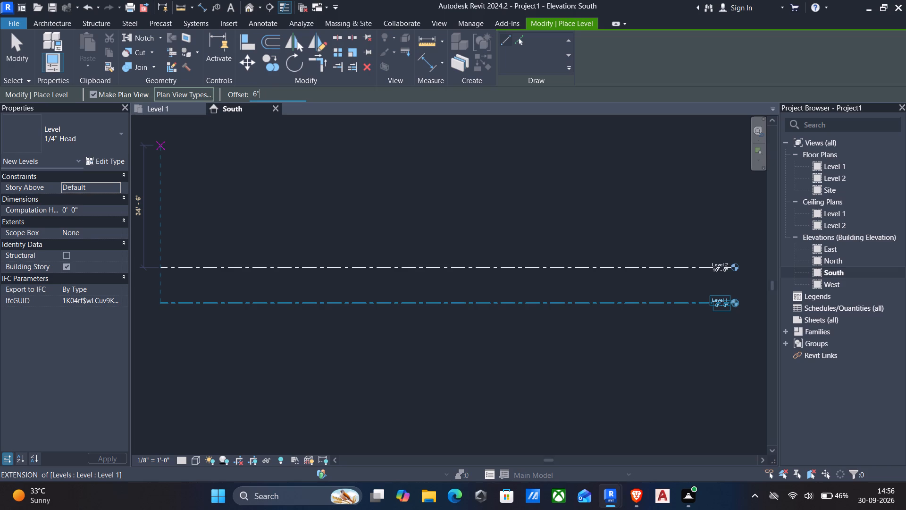
{"action": "key", "text": "Return"}
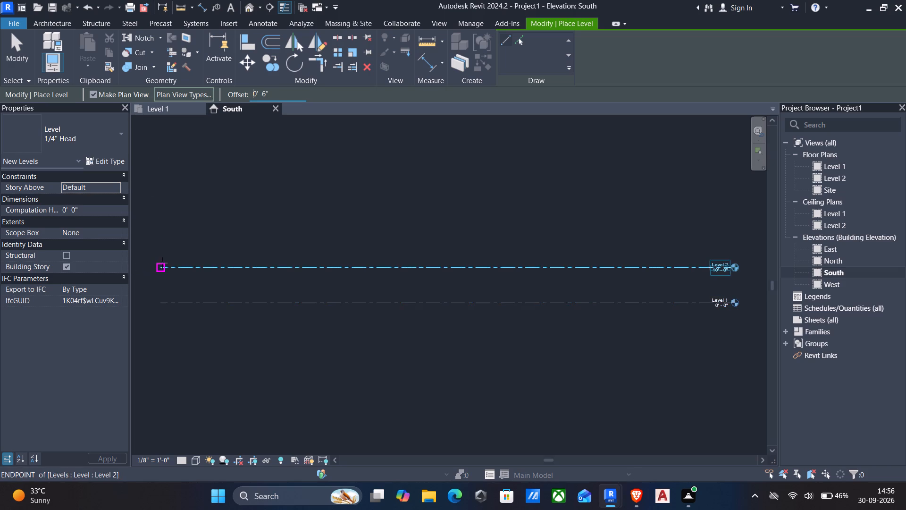
{"action": "left_click", "coordinate": [162, 263]}
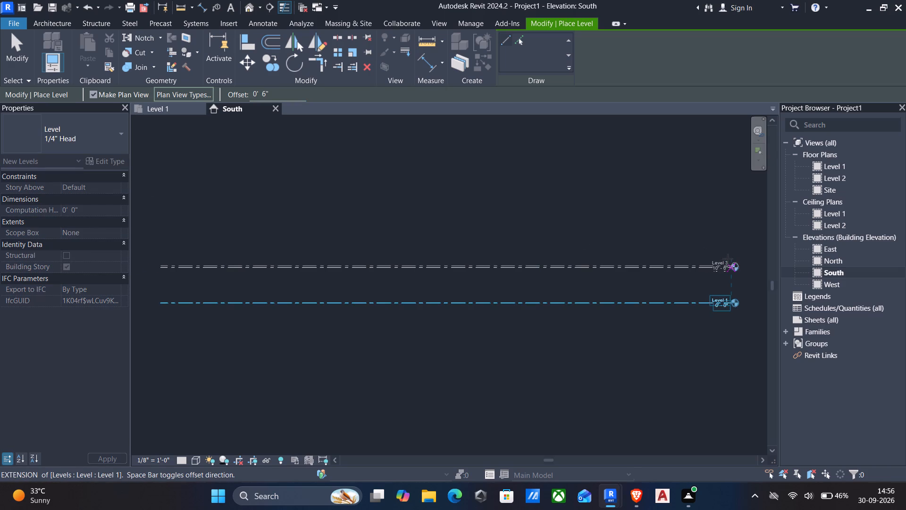
{"action": "left_click", "coordinate": [729, 259]}
{"action": "key", "text": "Escape"}
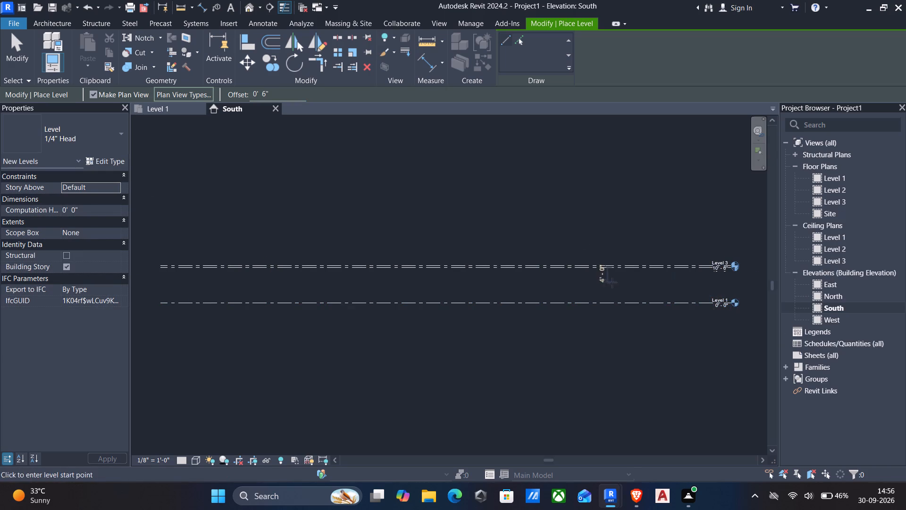
{"action": "key", "text": "Escape"}
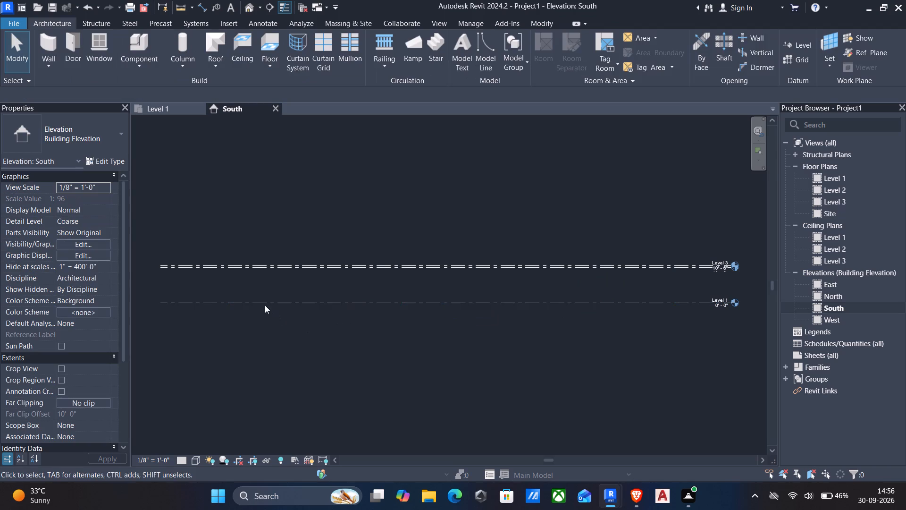
Move Level 1 by setting its distance to Level 2 to 12'.
{"action": "left_click", "coordinate": [260, 303]}
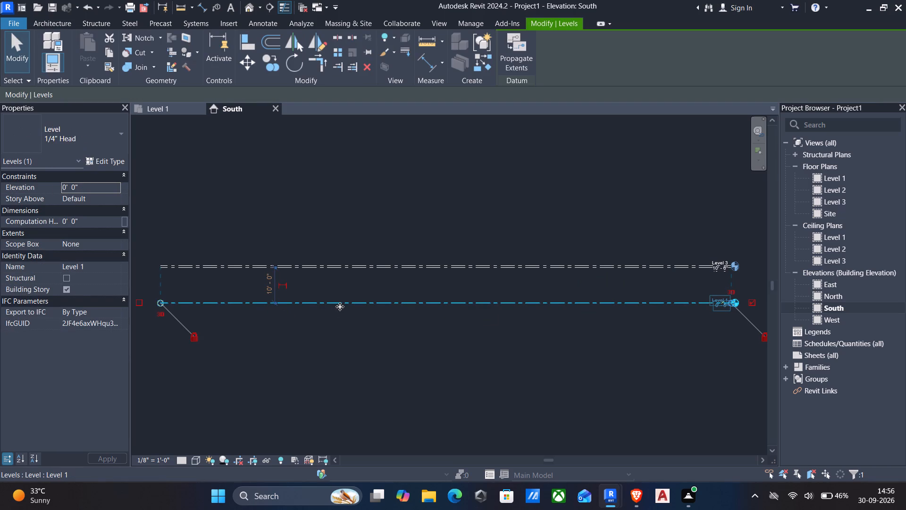
{"action": "left_click", "coordinate": [269, 280]}
{"action": "key", "text": "1"}
{"action": "key", "text": "2"}
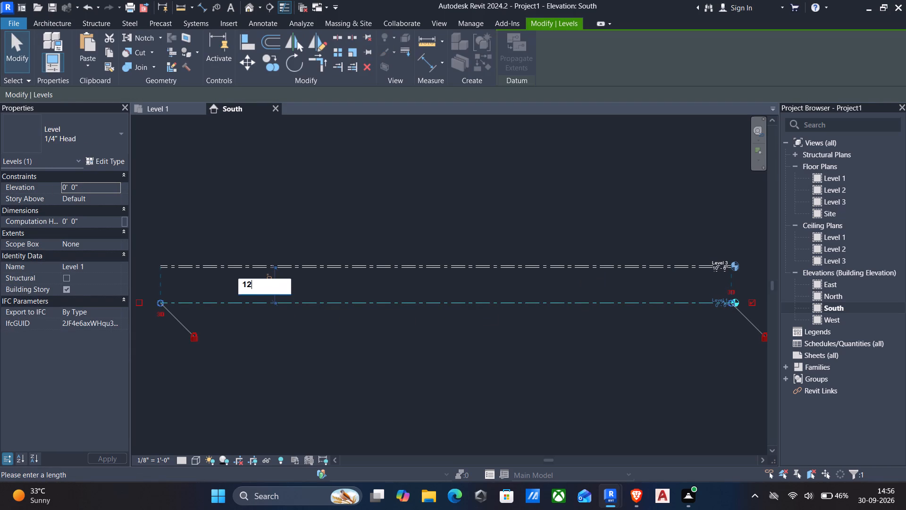
{"action": "key", "text": "apostrophe"}
{"action": "key", "text": "Return"}
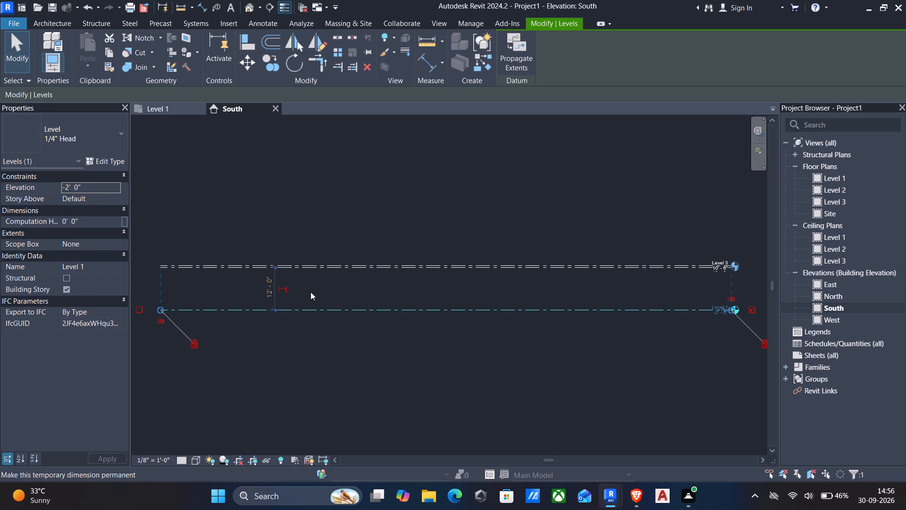
{"action": "key", "text": "Escape"}
Draw another full-length level offset 6' above Level 3, at elevation 16' 6".
{"action": "middle_click_drag", "start_coordinate": [495, 286], "coordinate": [475, 244]}
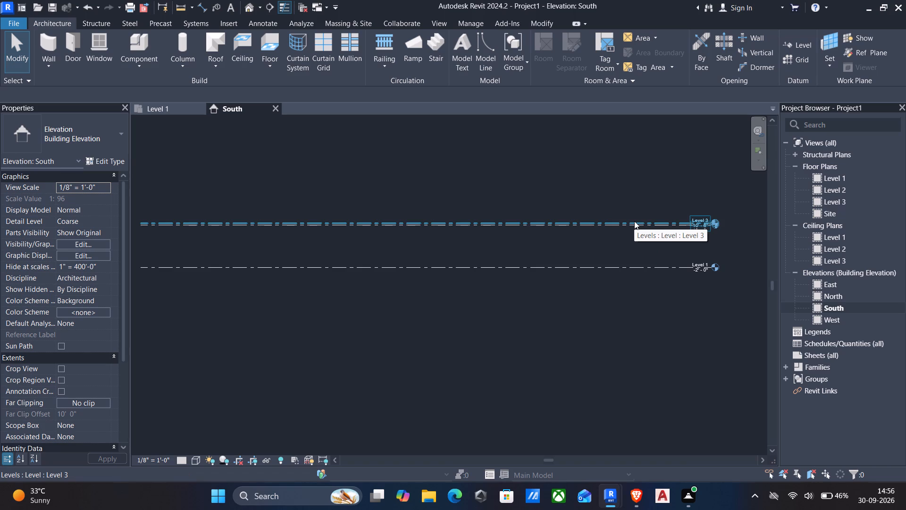
{"action": "type", "text": "ll"}
{"action": "middle_click_drag", "start_coordinate": [416, 241], "coordinate": [507, 274]}
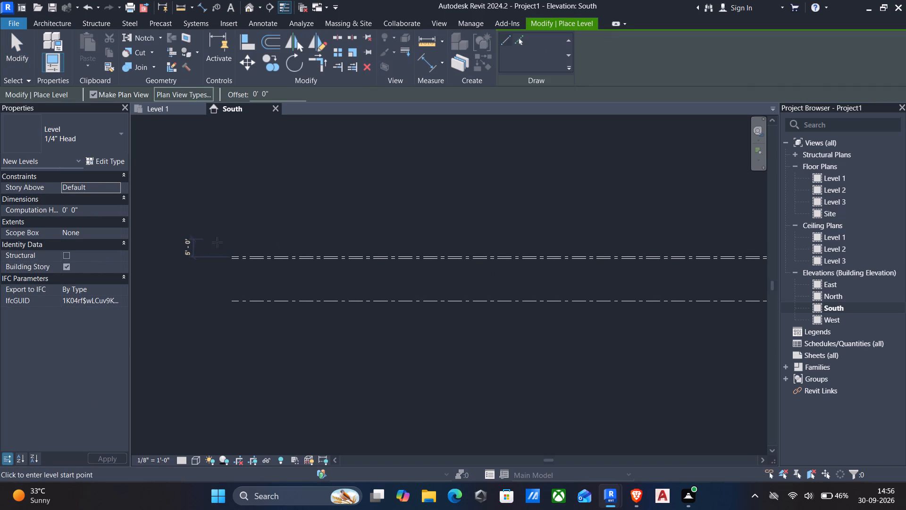
{"action": "left_click_drag", "start_coordinate": [273, 91], "coordinate": [119, 92]}
{"action": "type", "text": "6'"}
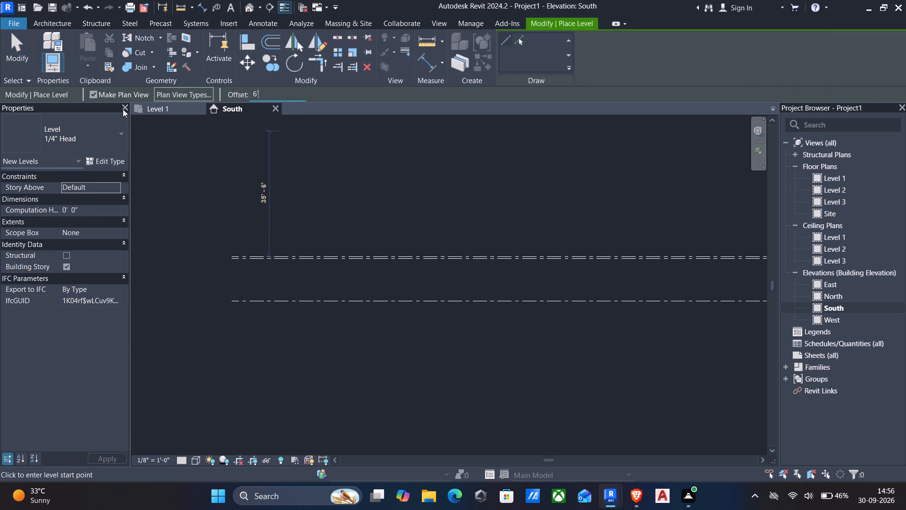
{"action": "key", "text": "Return"}
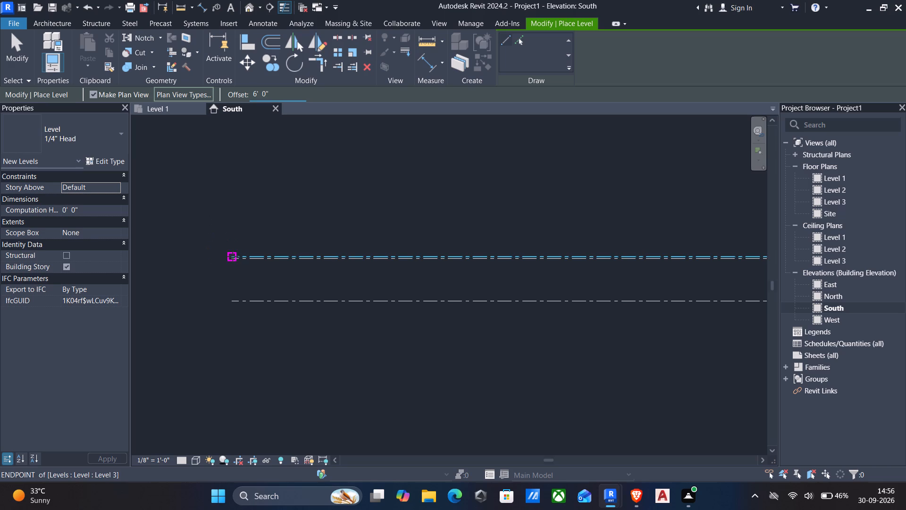
{"action": "scroll", "coordinate": [241, 251], "scroll_direction": "up", "scroll_amount": 4}
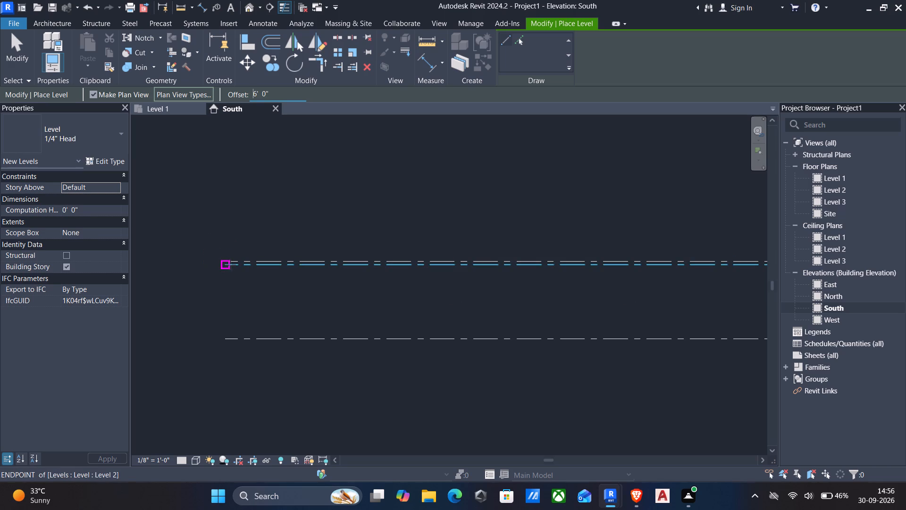
{"action": "left_click", "coordinate": [228, 259]}
{"action": "scroll", "coordinate": [445, 243], "scroll_direction": "up", "scroll_amount": 1}
{"action": "middle_click_drag", "start_coordinate": [445, 243], "coordinate": [315, 255]}
{"action": "scroll", "coordinate": [309, 258], "scroll_direction": "down", "scroll_amount": 1}
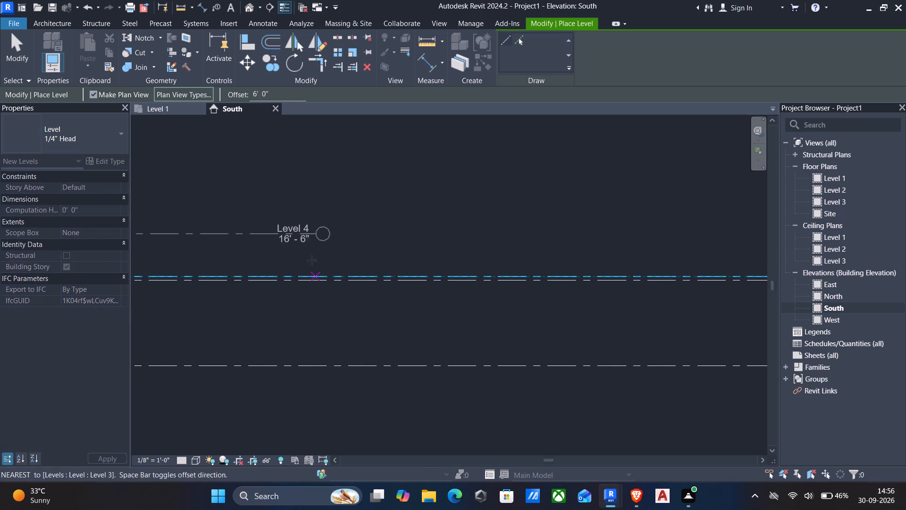
{"action": "scroll", "coordinate": [311, 260], "scroll_direction": "down", "scroll_amount": 2}
{"action": "middle_click_drag", "start_coordinate": [461, 255], "coordinate": [302, 248]}
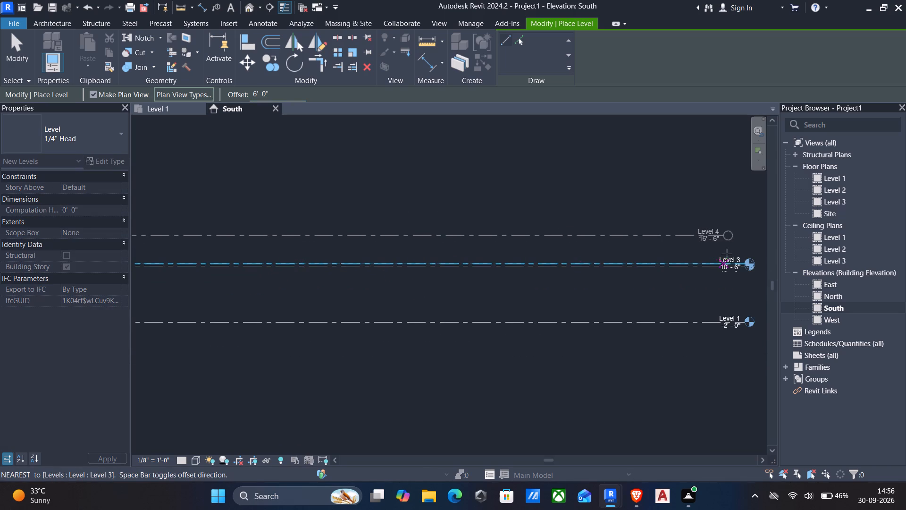
{"action": "left_click", "coordinate": [750, 252]}
{"action": "key", "text": "Escape"}
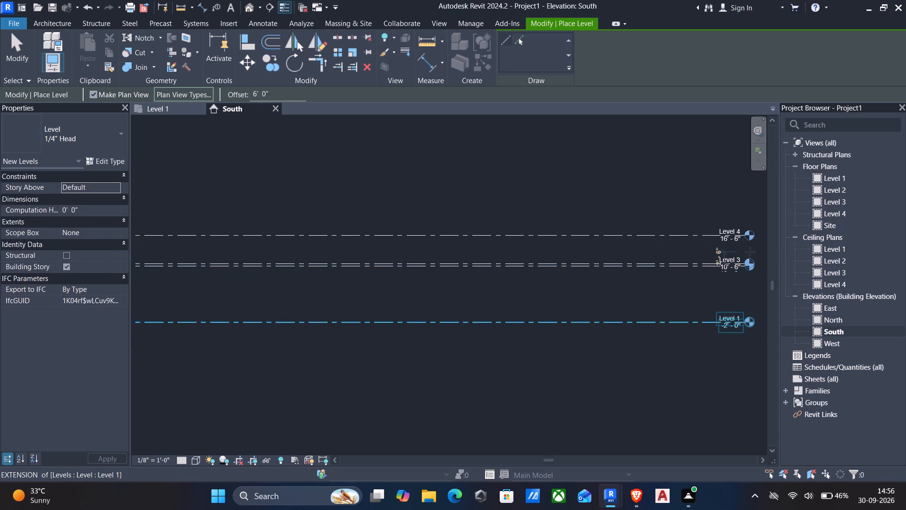
{"action": "scroll", "coordinate": [585, 272], "scroll_direction": "down", "scroll_amount": 3}
{"action": "middle_click_drag", "start_coordinate": [587, 270], "coordinate": [604, 261]}
{"action": "key", "text": "Escape"}
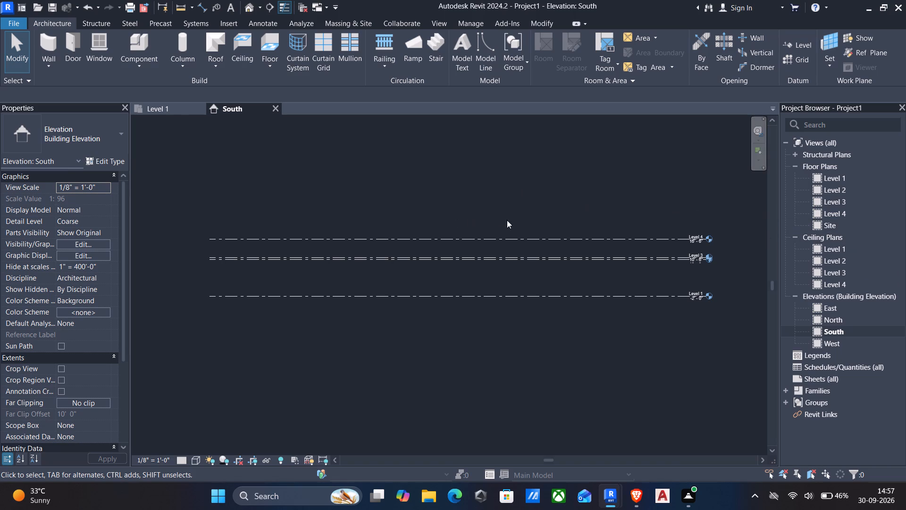
In the Level 1 floor plan, start a wall and duplicate the Generic - 8" type as 9" wall.
{"action": "double_click", "coordinate": [826, 180]}
{"action": "scroll", "coordinate": [601, 236], "scroll_direction": "down", "scroll_amount": 2}
{"action": "middle_click_drag", "start_coordinate": [601, 240], "coordinate": [656, 209]}
{"action": "middle_click_drag", "start_coordinate": [630, 227], "coordinate": [621, 219]}
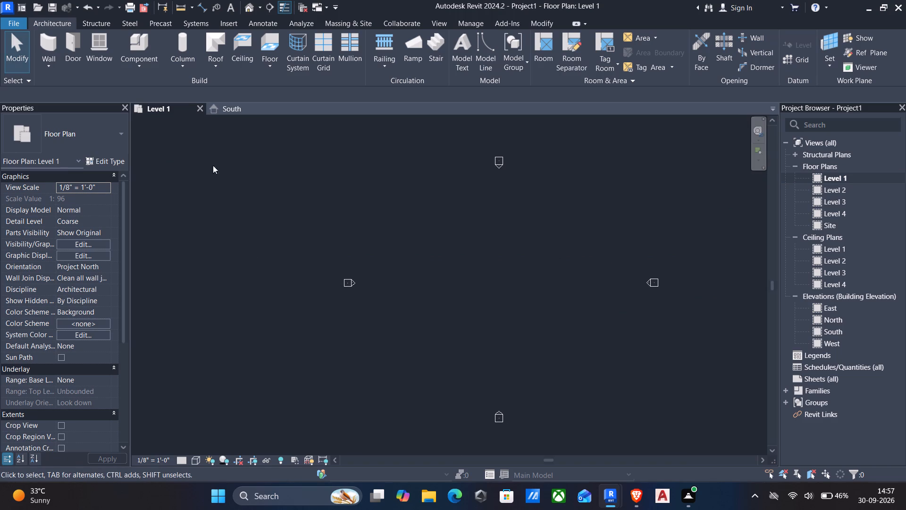
{"action": "type", "text": "wa"}
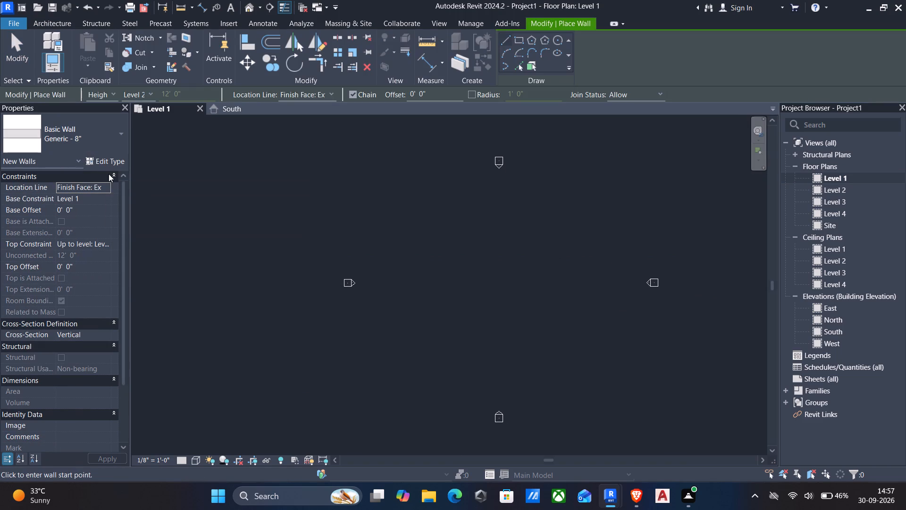
{"action": "left_click", "coordinate": [103, 163]}
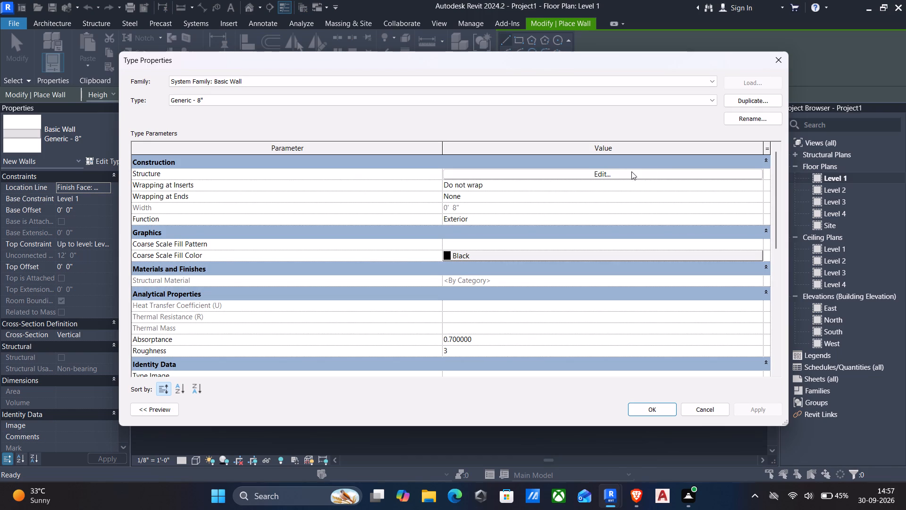
{"action": "left_click", "coordinate": [748, 102]}
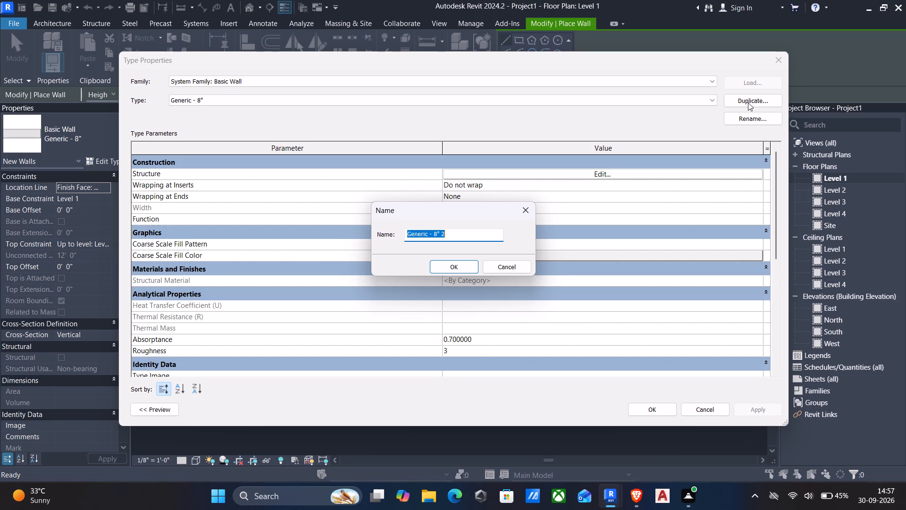
{"action": "type", "text": "9\" wall"}
{"action": "key", "text": "Return"}
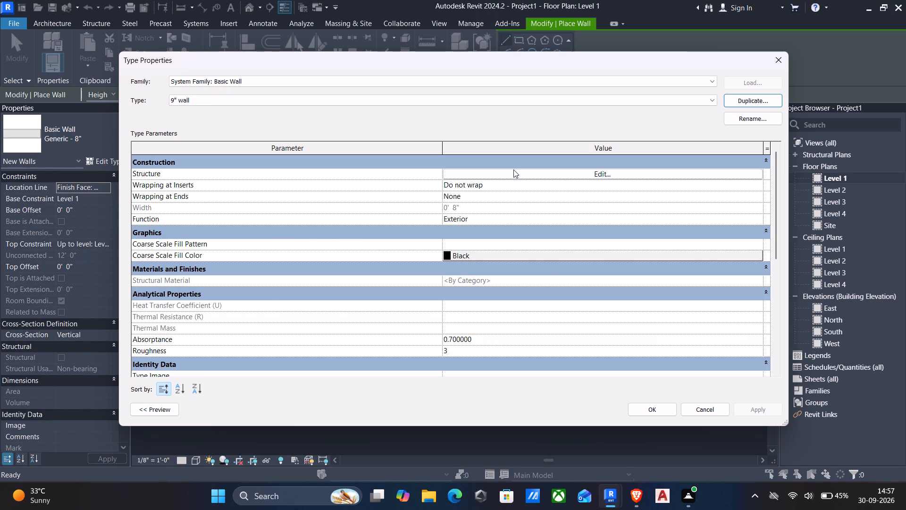
In the 9" wall type's structure, create a new material for the Structure layer and name it wall.
{"action": "left_click", "coordinate": [591, 171]}
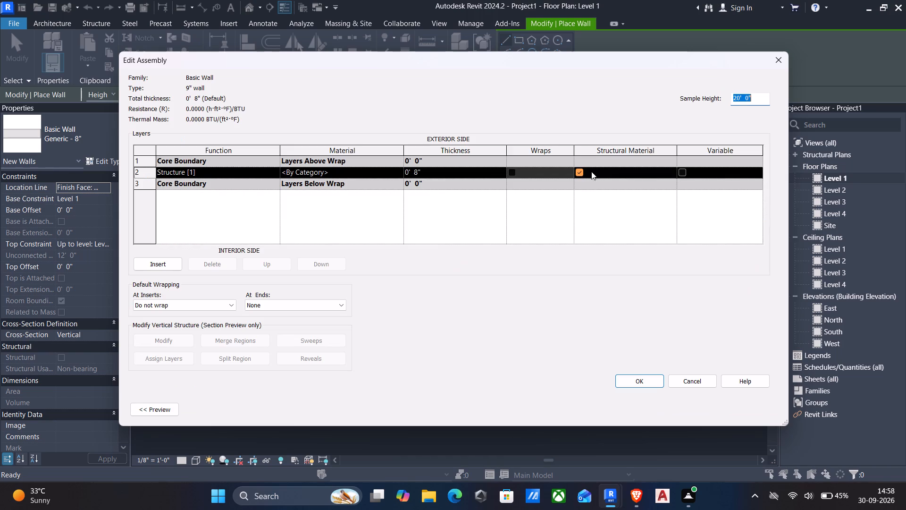
{"action": "left_click", "coordinate": [396, 170]}
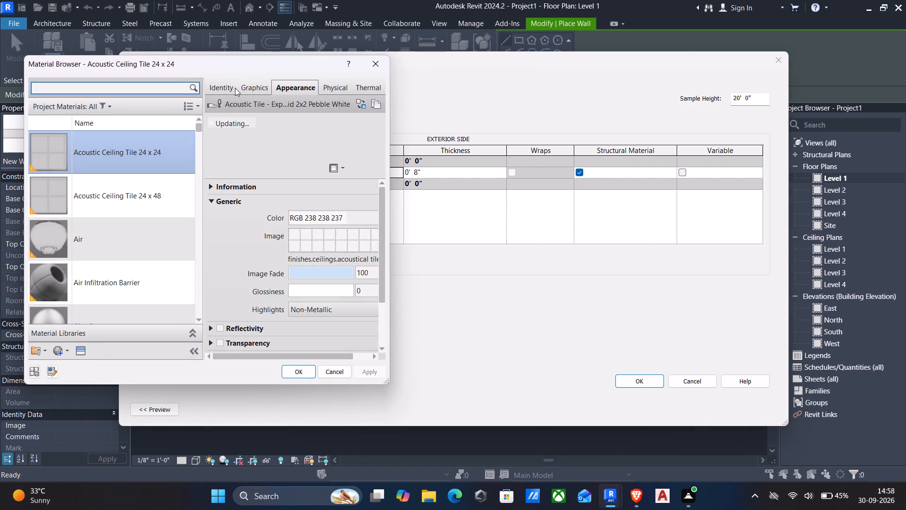
{"action": "left_click", "coordinate": [57, 352]}
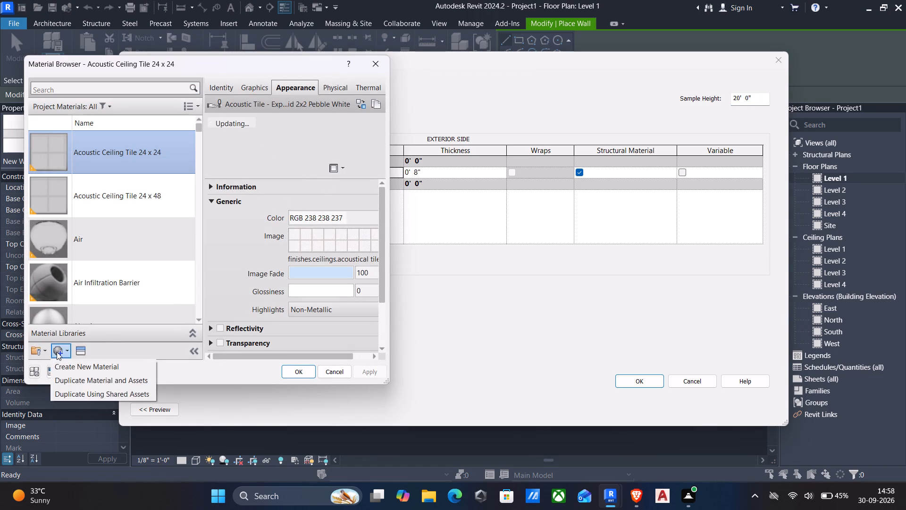
{"action": "left_click", "coordinate": [110, 366]}
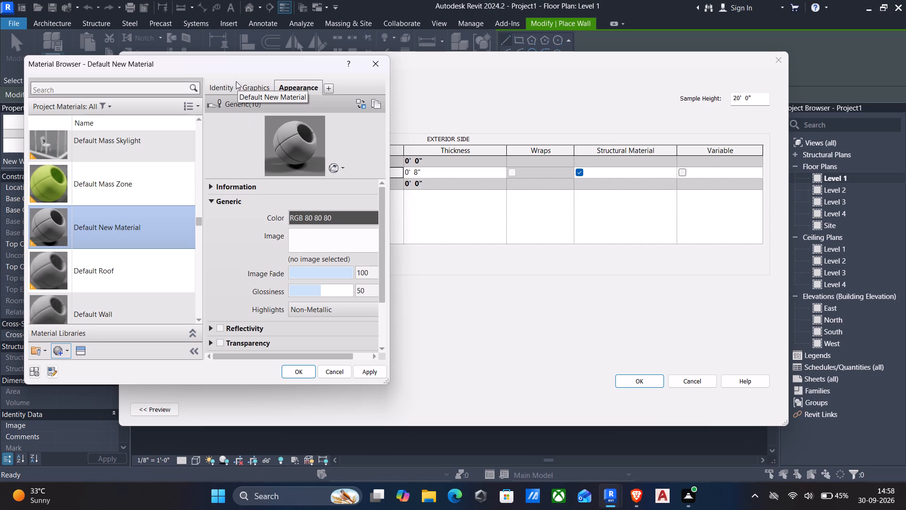
{"action": "left_click", "coordinate": [226, 89]}
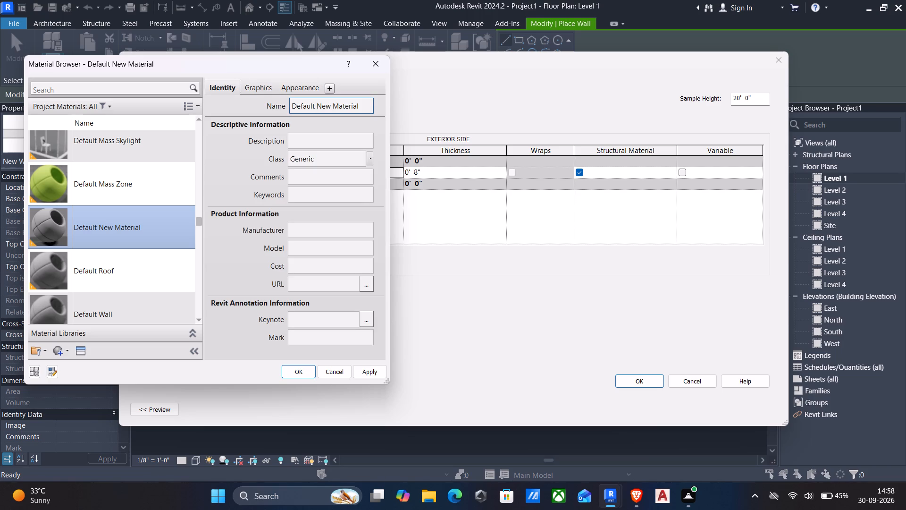
{"action": "left_click_drag", "start_coordinate": [363, 108], "coordinate": [322, 108]}
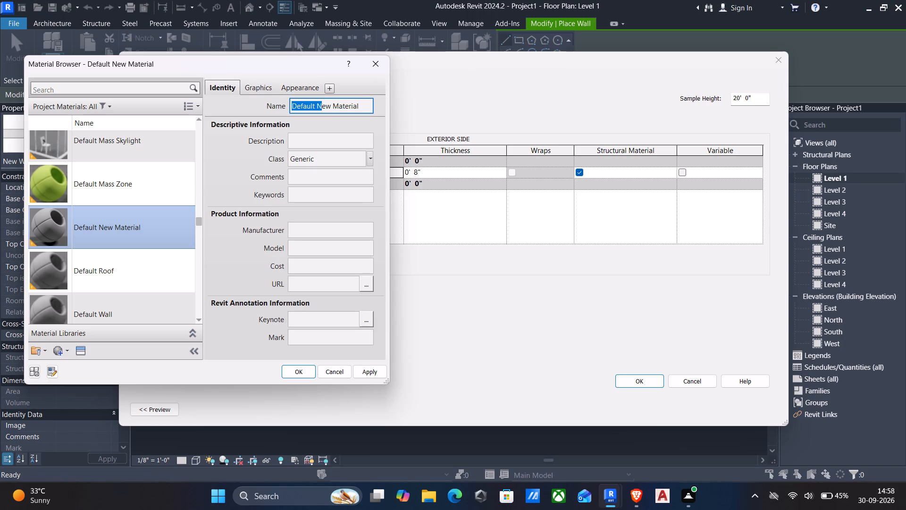
{"action": "left_click_drag", "start_coordinate": [322, 108], "coordinate": [448, 101]}
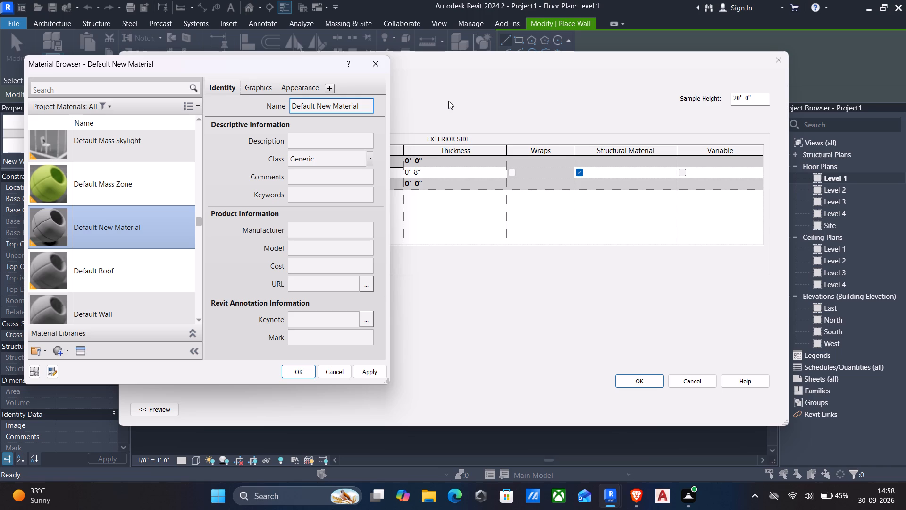
{"action": "key", "text": "BackSpace"}
{"action": "type", "text": "wall"}
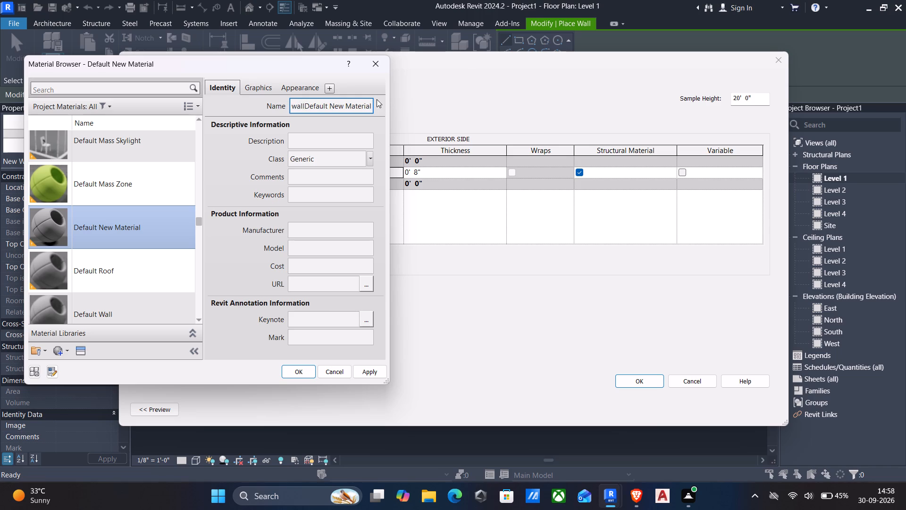
{"action": "left_click_drag", "start_coordinate": [368, 106], "coordinate": [253, 103]}
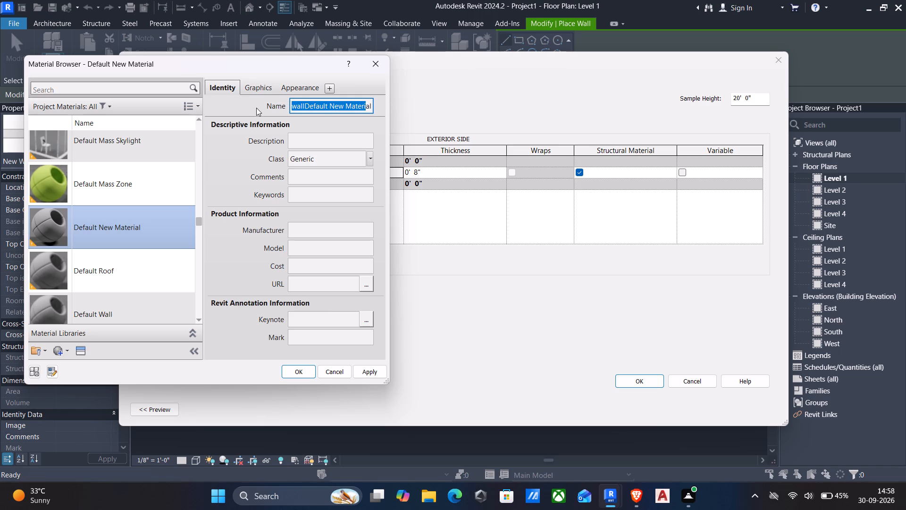
{"action": "key", "text": "BackSpace"}
{"action": "left_click_drag", "start_coordinate": [314, 101], "coordinate": [256, 106]}
{"action": "left_click_drag", "start_coordinate": [298, 103], "coordinate": [286, 103]}
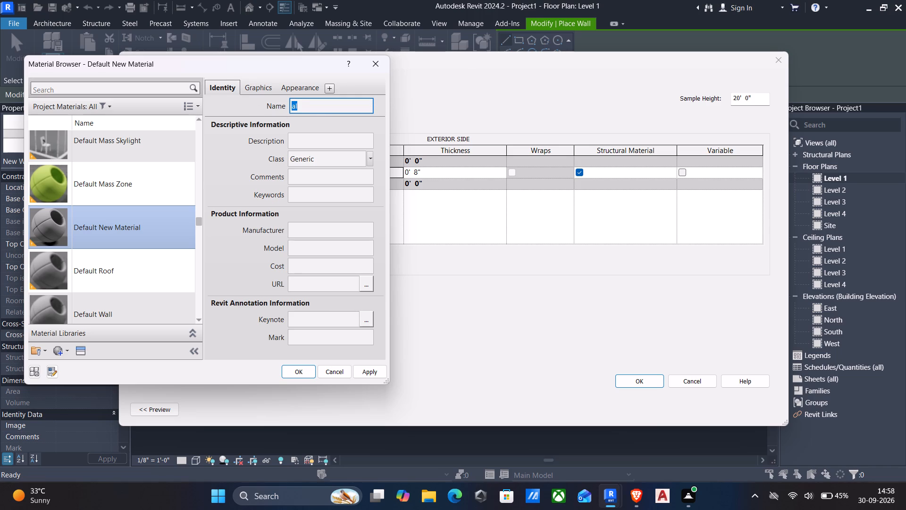
{"action": "left_click_drag", "start_coordinate": [286, 103], "coordinate": [264, 104]}
{"action": "key", "text": "BackSpace"}
{"action": "type", "text": "wall"}
{"action": "left_click", "coordinate": [365, 371]}
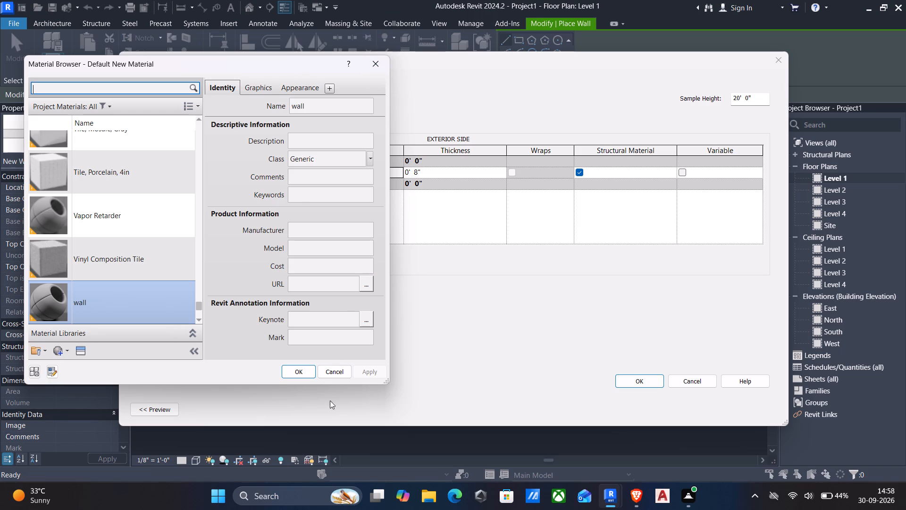
Assign the wall material to the structure layer and apply the 9" wall type settings.
{"action": "left_click", "coordinate": [295, 372]}
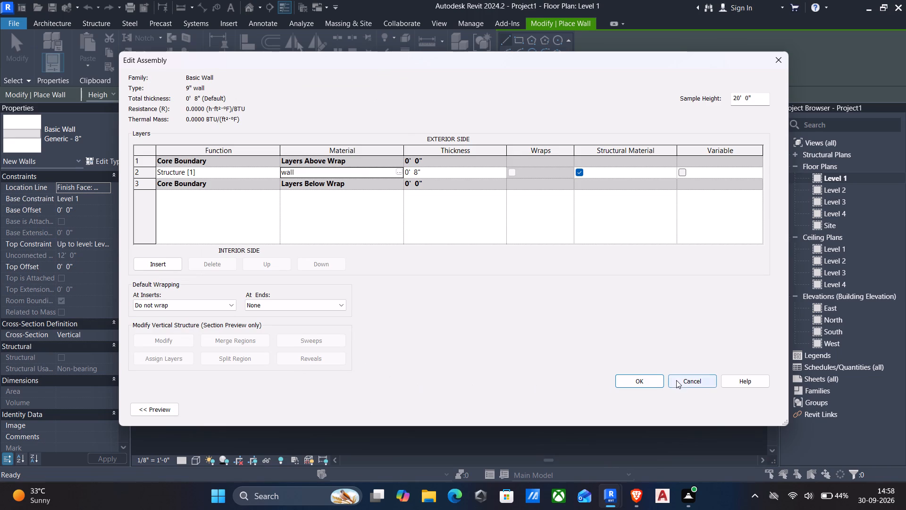
{"action": "left_click", "coordinate": [657, 379]}
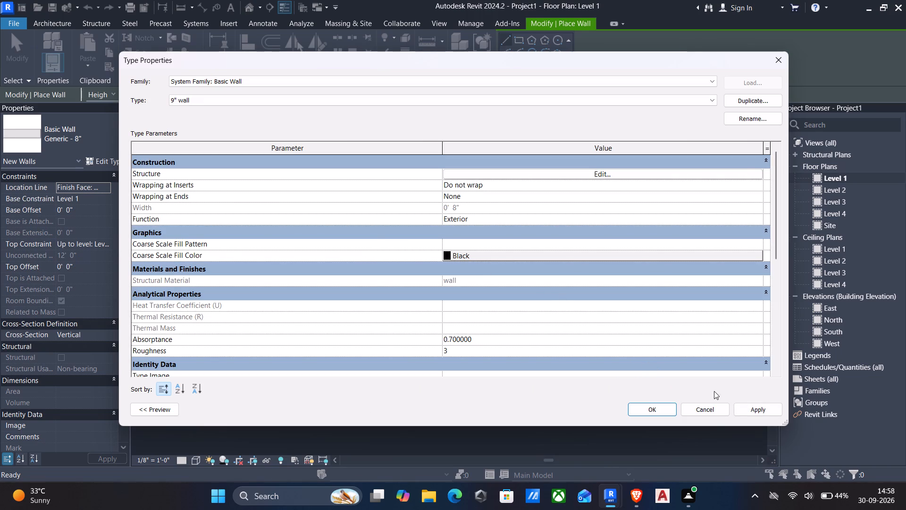
{"action": "left_click", "coordinate": [763, 410]}
{"action": "left_click", "coordinate": [646, 411]}
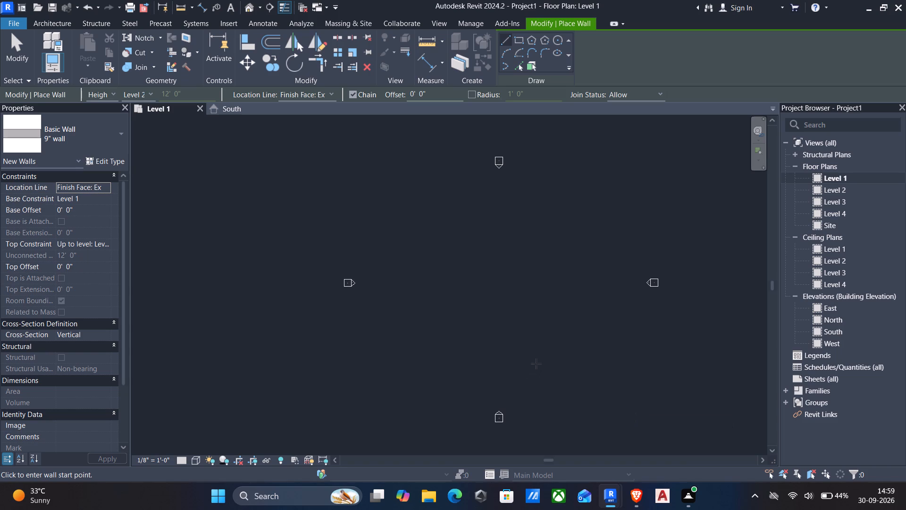
Start the exterior outline with a 9" wall running about 22' 6" south, continuing about 10' 6" east.
{"action": "middle_click_drag", "start_coordinate": [542, 364], "coordinate": [505, 349]}
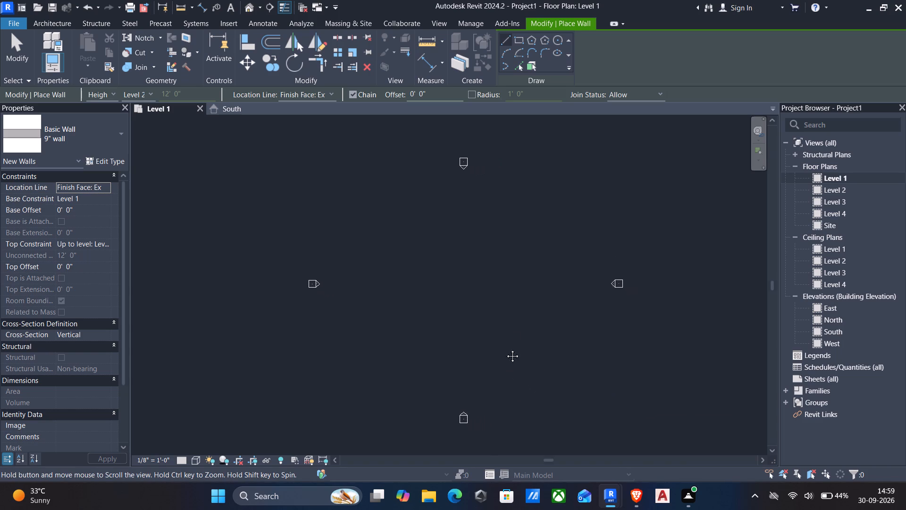
{"action": "middle_click_drag", "start_coordinate": [505, 349], "coordinate": [507, 330]}
{"action": "scroll", "coordinate": [486, 258], "scroll_direction": "up", "scroll_amount": 3}
{"action": "middle_click_drag", "start_coordinate": [486, 258], "coordinate": [487, 258]}
{"action": "middle_click_drag", "start_coordinate": [487, 258], "coordinate": [506, 259]}
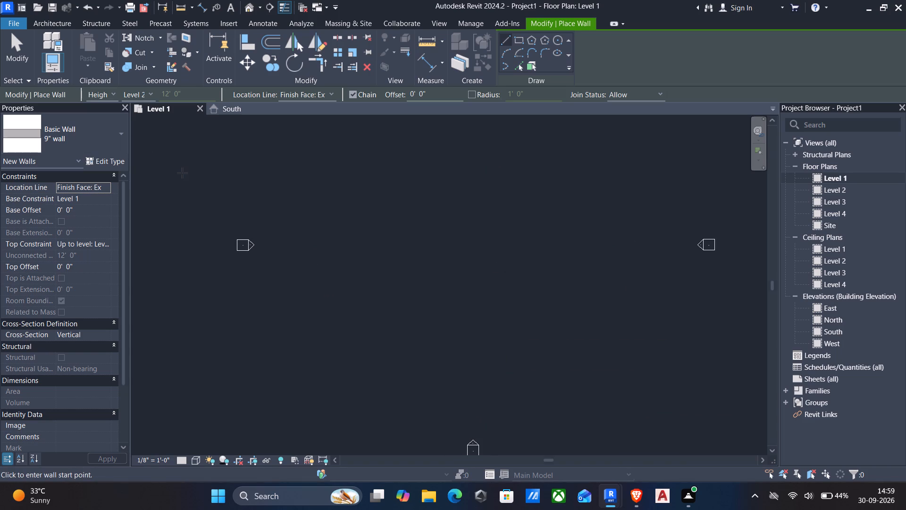
{"action": "type", "text": "wa"}
{"action": "left_click", "coordinate": [384, 220]}
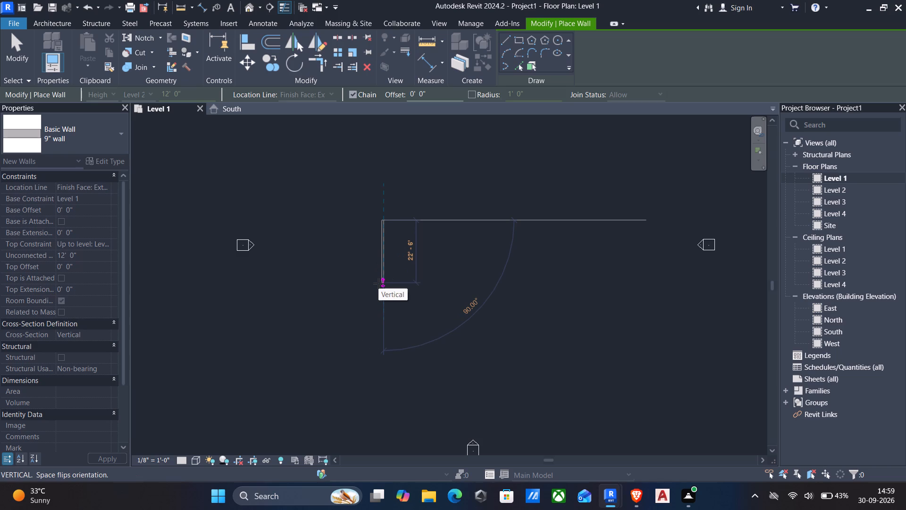
{"action": "left_click", "coordinate": [378, 283]}
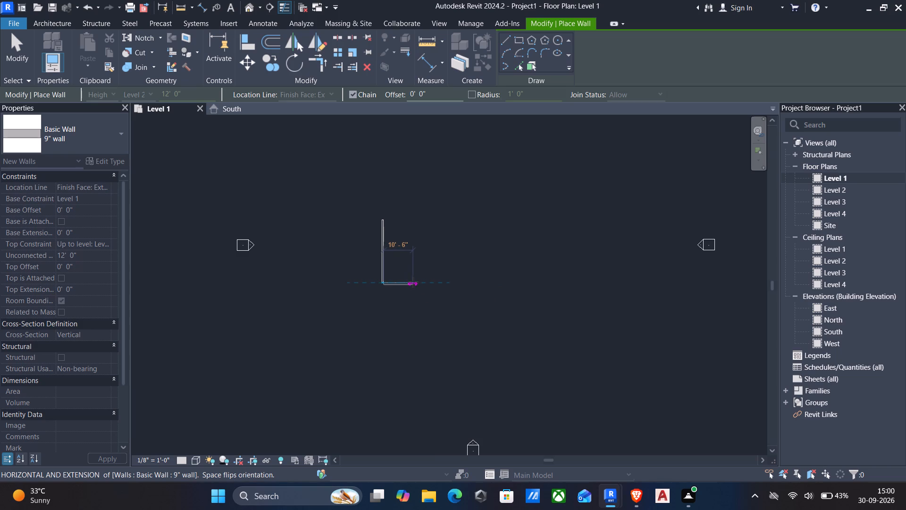
{"action": "left_click", "coordinate": [413, 282]}
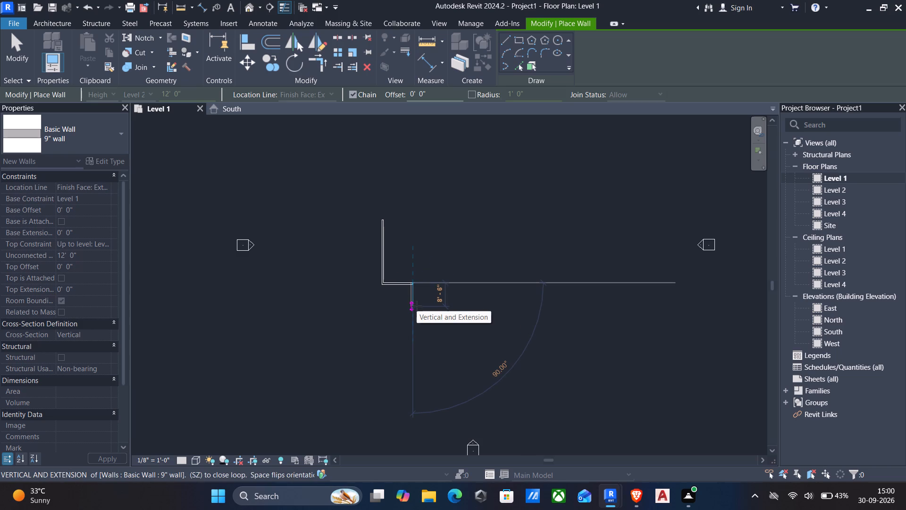
Continue the wall chain 7' south and 20' east to form the step in the outline.
{"action": "scroll", "coordinate": [417, 306], "scroll_direction": "up", "scroll_amount": 3}
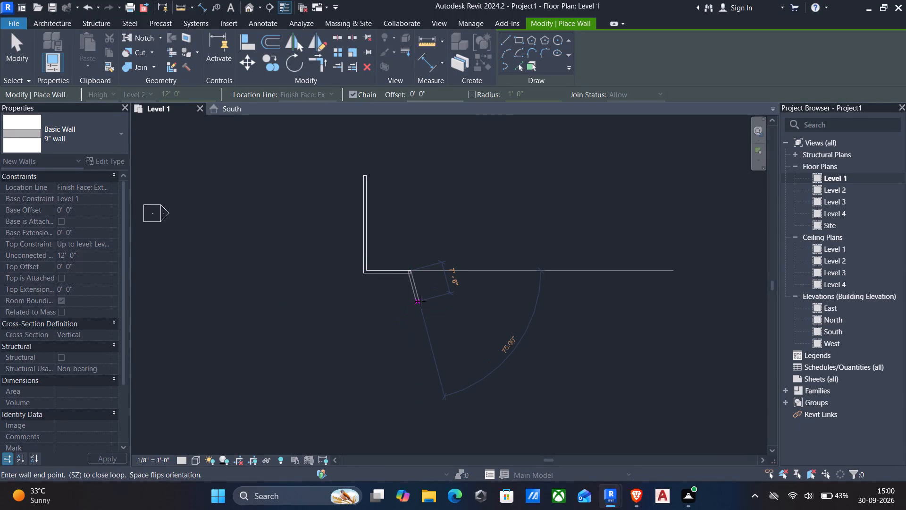
{"action": "key", "text": "1"}
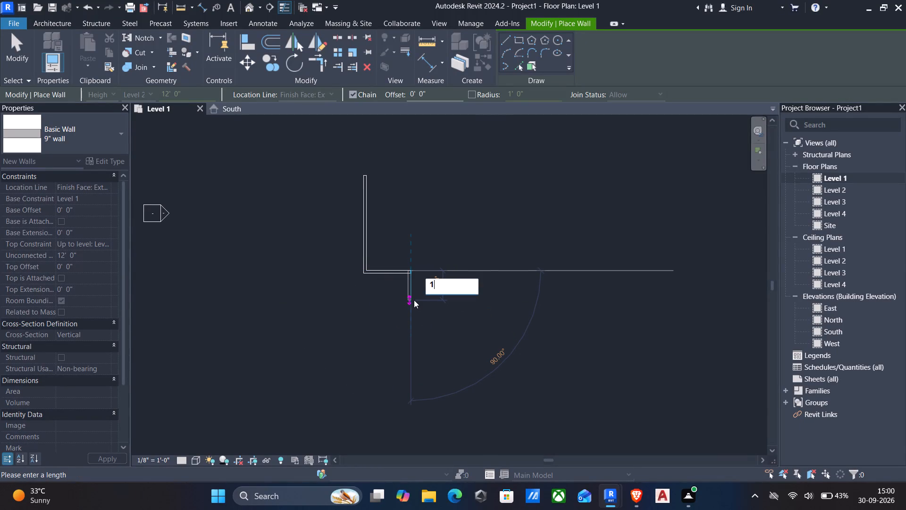
{"action": "key", "text": "BackSpace"}
{"action": "type", "text": "7'"}
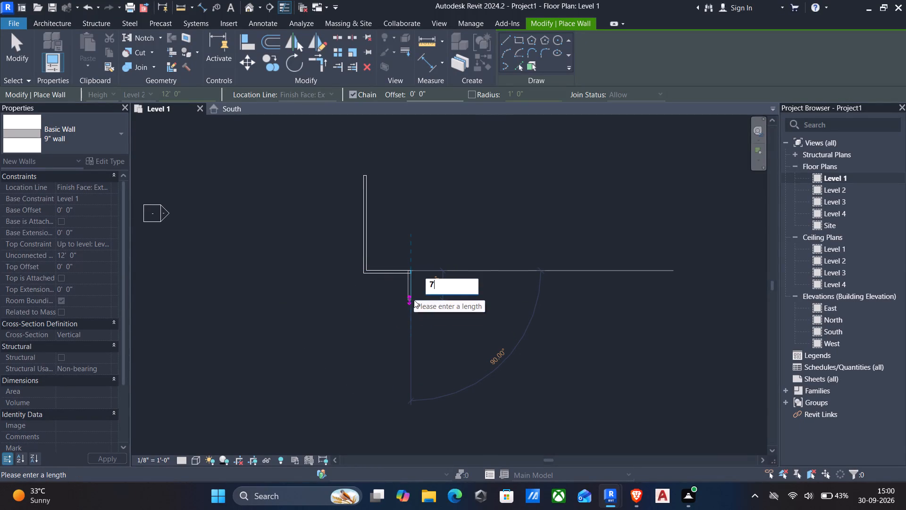
{"action": "key", "text": "Return"}
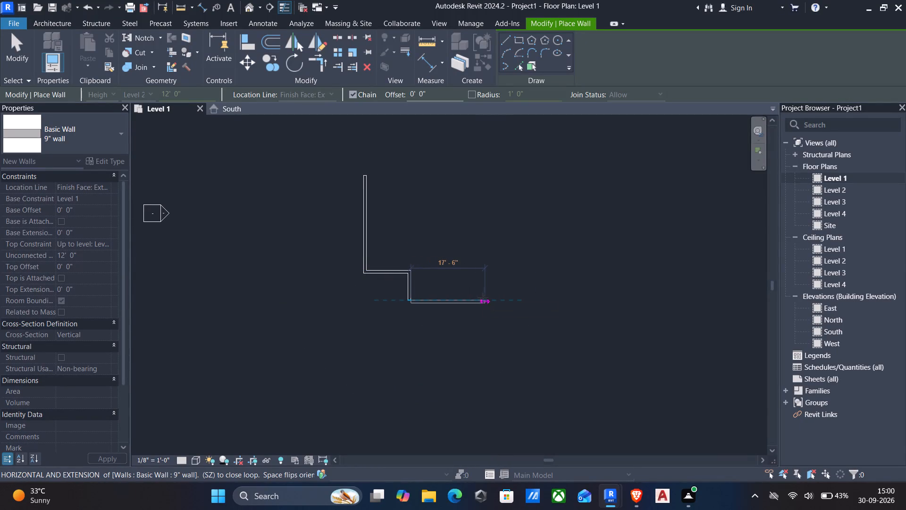
{"action": "scroll", "coordinate": [482, 297], "scroll_direction": "up", "scroll_amount": 5}
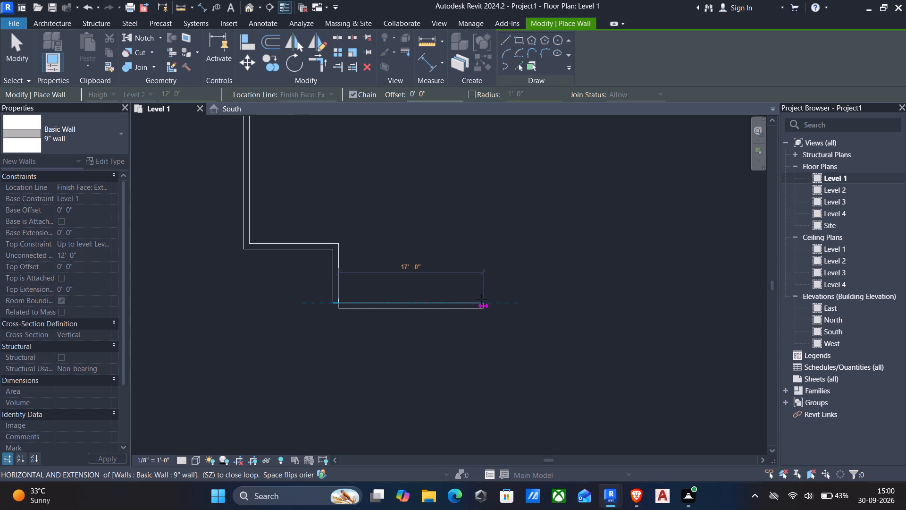
{"action": "type", "text": "20'"}
{"action": "key", "text": "Return"}
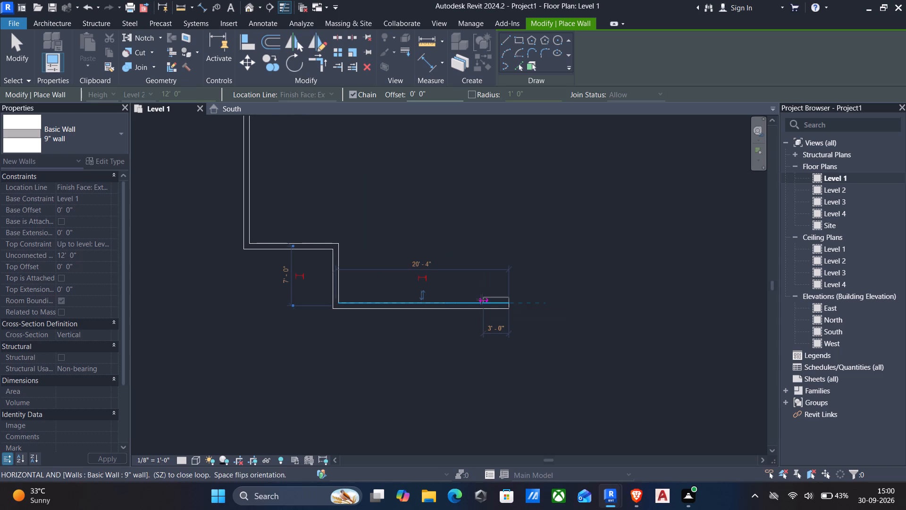
Draw the east wall north to align with the west wall's end, flipped inward, and close the outline with the north wall.
{"action": "middle_click_drag", "start_coordinate": [464, 225], "coordinate": [453, 301]}
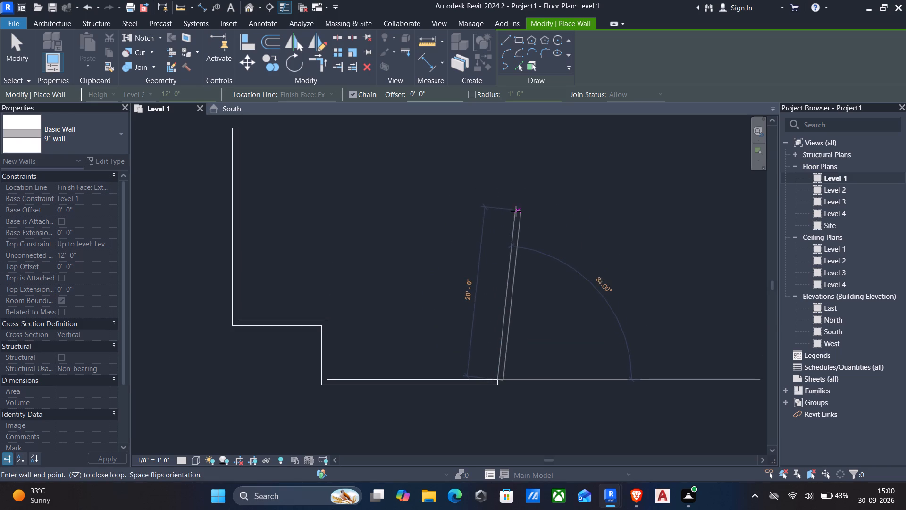
{"action": "middle_click_drag", "start_coordinate": [493, 210], "coordinate": [476, 308]}
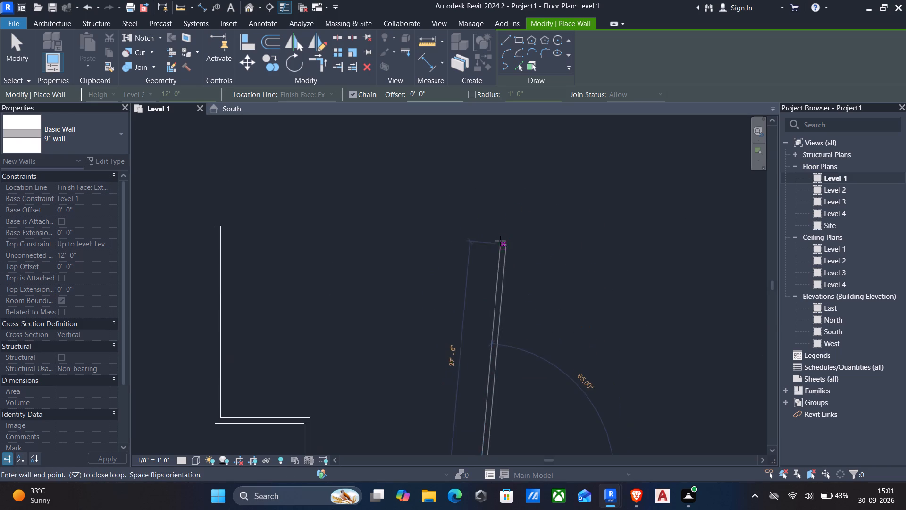
{"action": "middle_click_drag", "start_coordinate": [482, 238], "coordinate": [484, 179]}
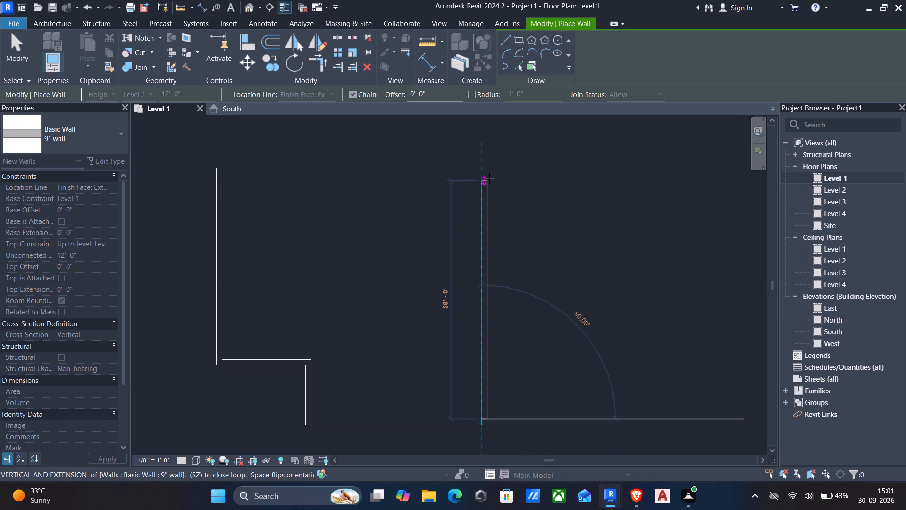
{"action": "key", "text": "space"}
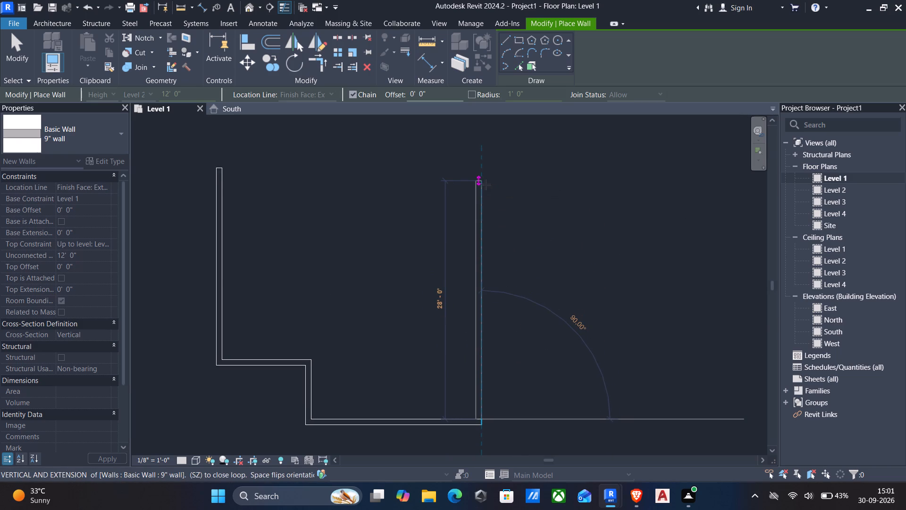
{"action": "left_click", "coordinate": [476, 167]}
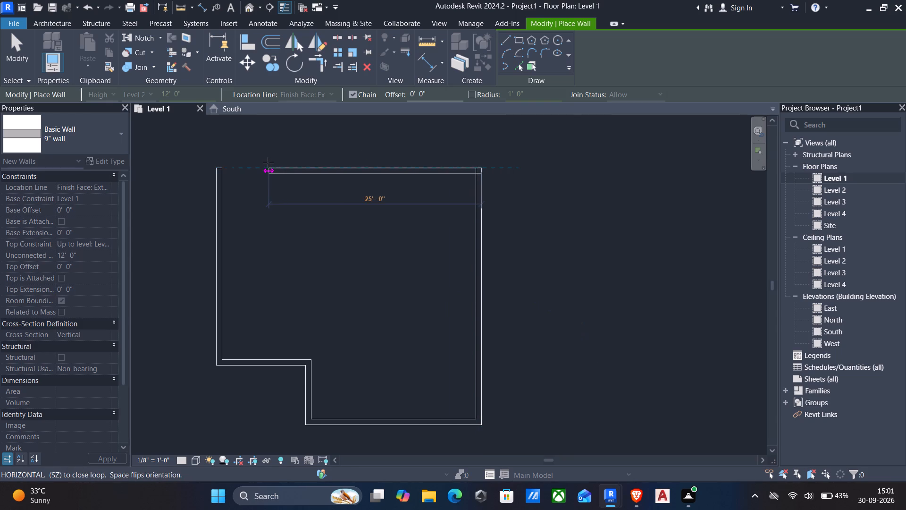
{"action": "left_click", "coordinate": [217, 167]}
{"action": "key", "text": "Escape"}
{"action": "scroll", "coordinate": [278, 236], "scroll_direction": "down", "scroll_amount": 1}
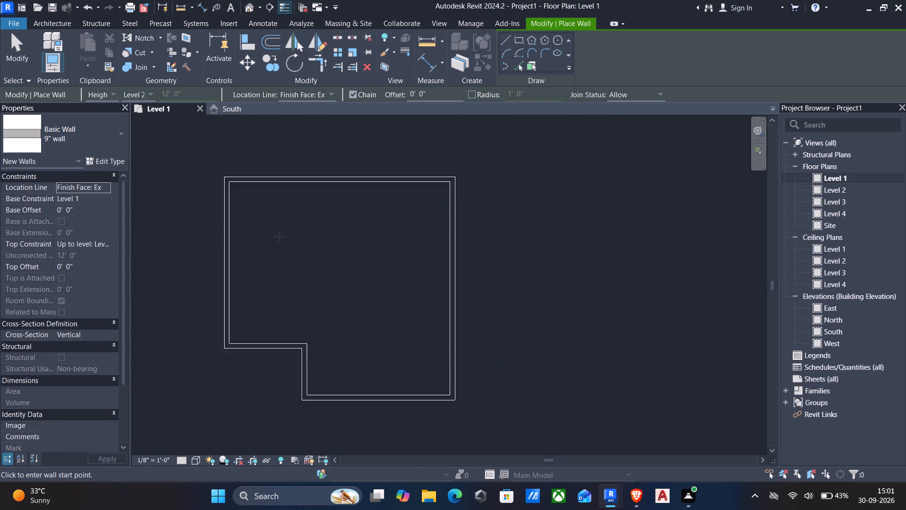
{"action": "scroll", "coordinate": [279, 237], "scroll_direction": "down", "scroll_amount": 2}
{"action": "middle_click_drag", "start_coordinate": [278, 237], "coordinate": [362, 194]}
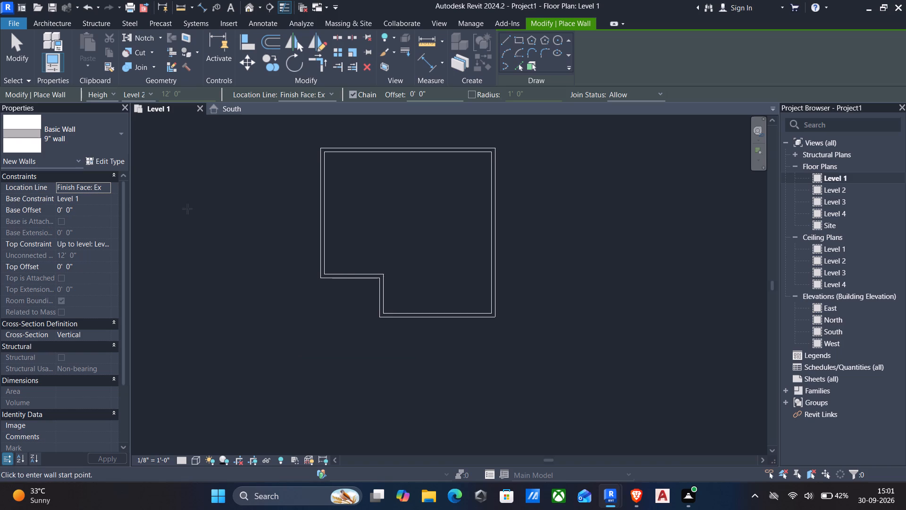
Finish wall placement and examine the closed wall outline from several sides in the default 3D view.
{"action": "middle_click_drag", "start_coordinate": [327, 215], "coordinate": [368, 249]}
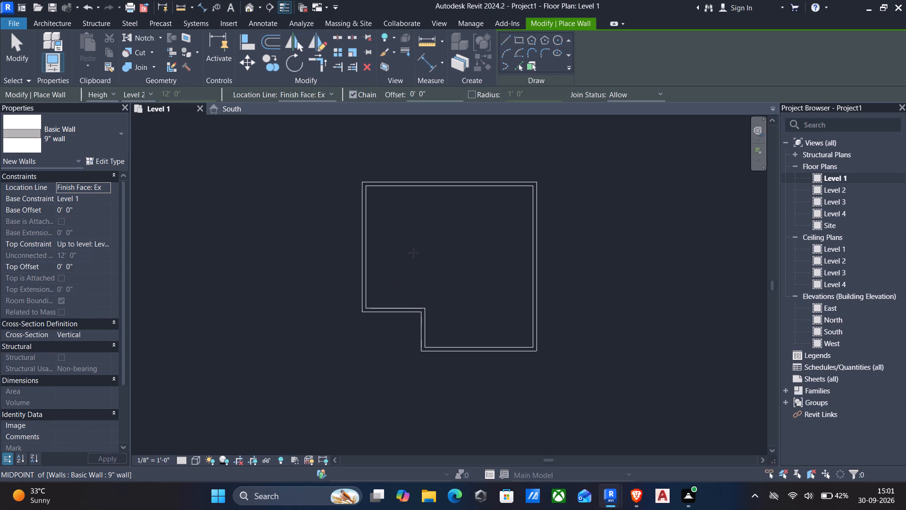
{"action": "key", "text": "Escape"}
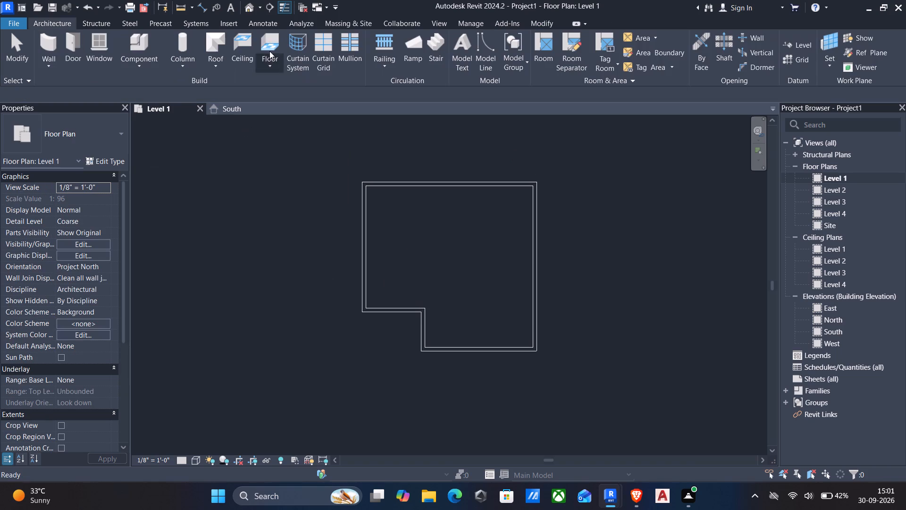
{"action": "left_click", "coordinate": [252, 10]}
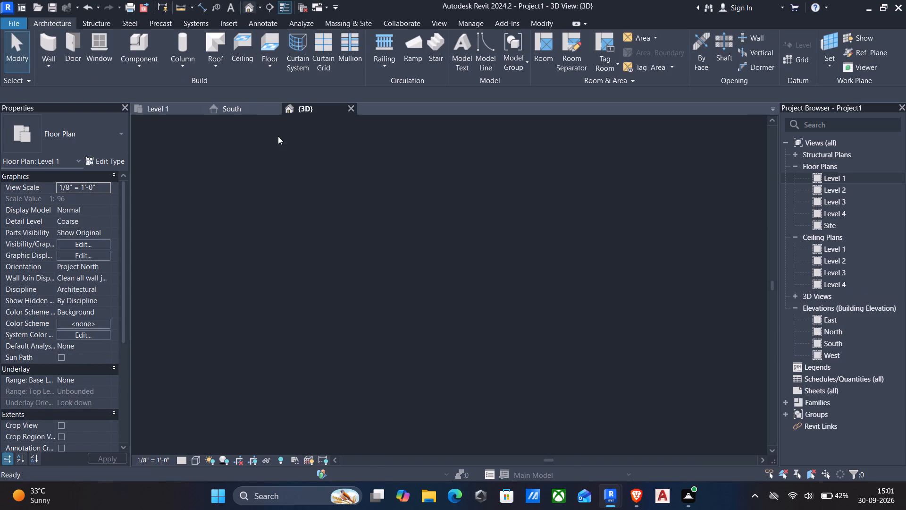
{"action": "scroll", "coordinate": [405, 302], "scroll_direction": "up", "scroll_amount": 3}
{"action": "middle_click_drag", "start_coordinate": [398, 303], "coordinate": [461, 293], "text": "shift"}
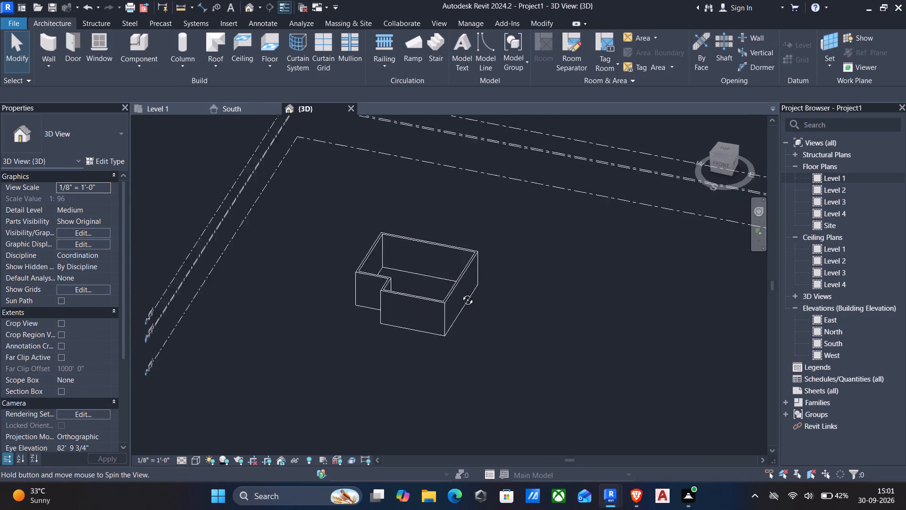
{"action": "middle_click_drag", "start_coordinate": [461, 293], "coordinate": [564, 244], "text": "shift"}
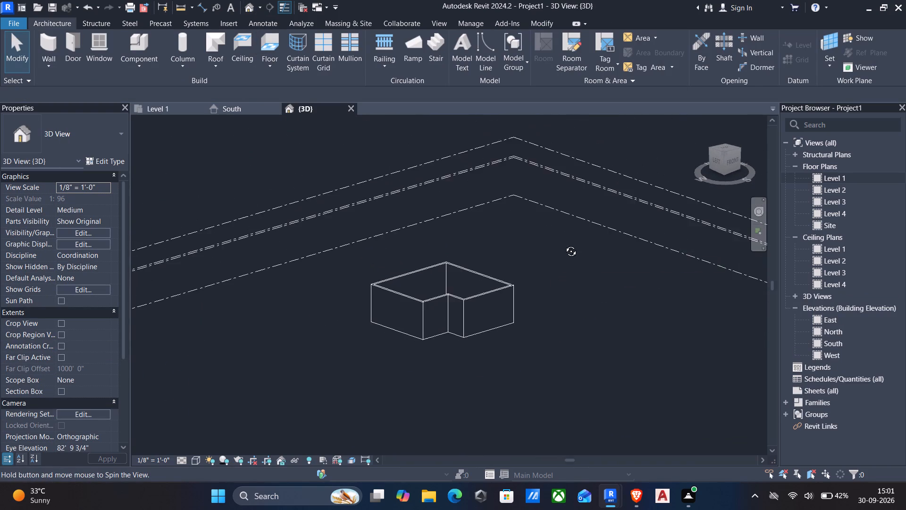
{"action": "middle_click_drag", "start_coordinate": [564, 244], "coordinate": [500, 242], "text": "shift"}
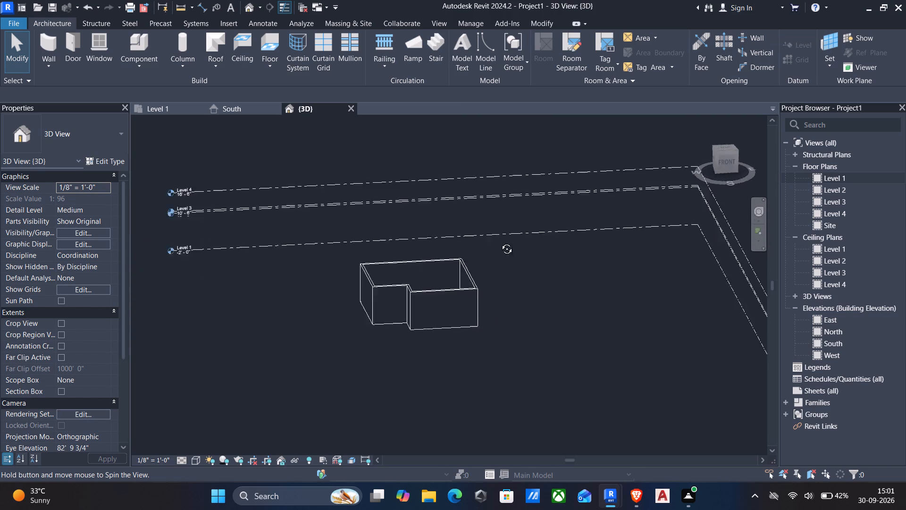
{"action": "middle_click_drag", "start_coordinate": [500, 242], "coordinate": [495, 285], "text": "shift"}
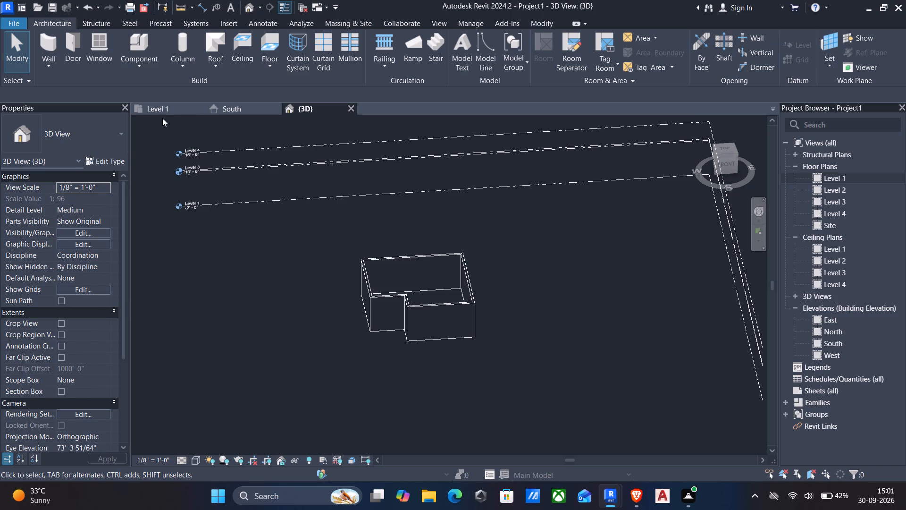
On the Level 1 plan, start door placement and open the Door-Interior-Single-1_Panel-Wood family from the Residential folder for loading.
{"action": "left_click", "coordinate": [151, 109]}
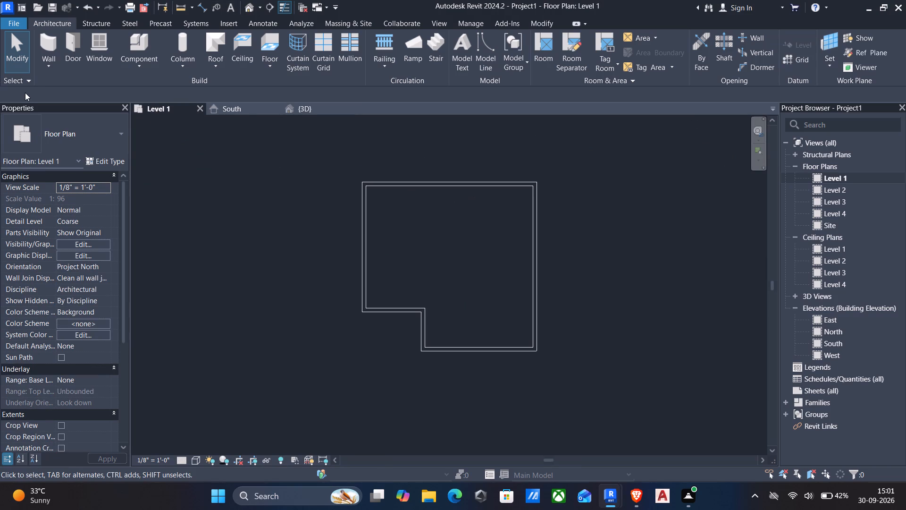
{"action": "type", "text": "dr"}
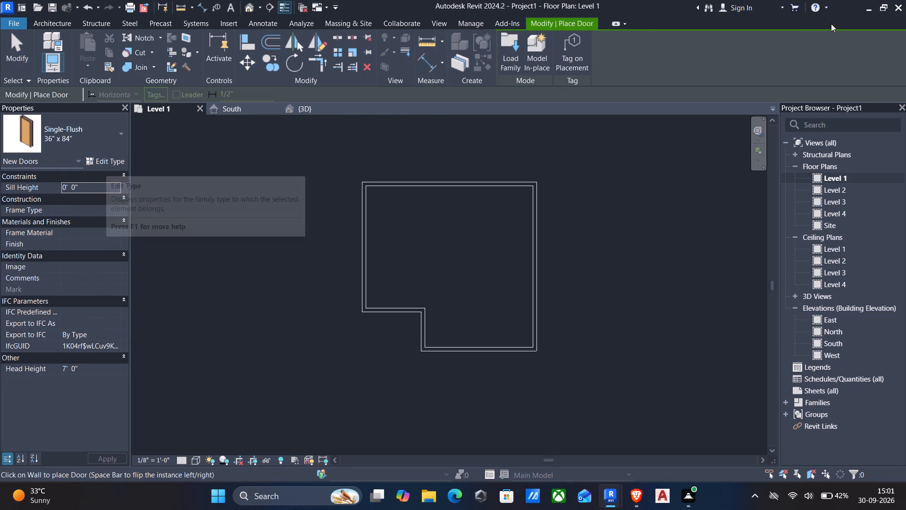
{"action": "left_click", "coordinate": [511, 43]}
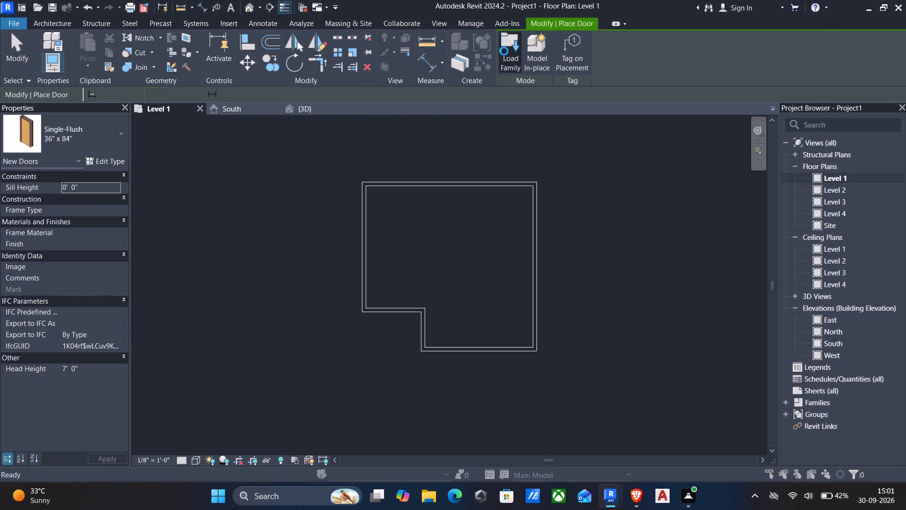
{"action": "left_click", "coordinate": [393, 181]}
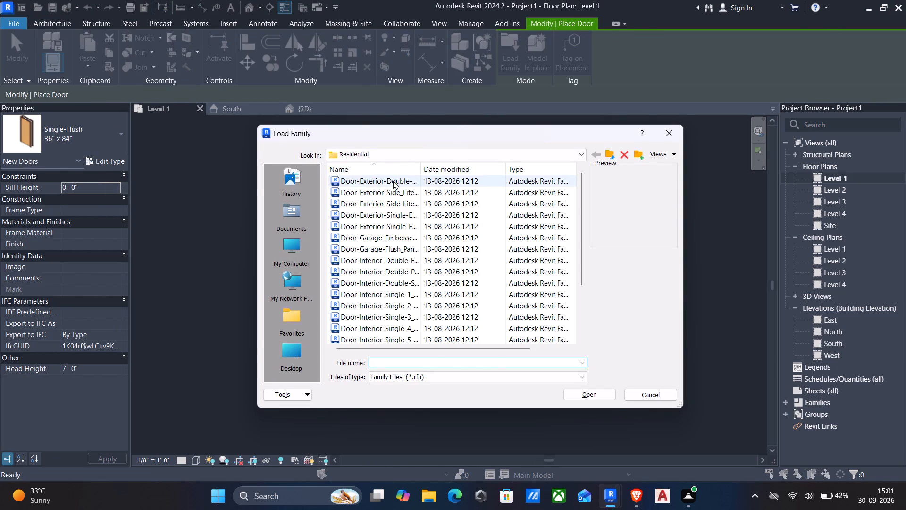
{"action": "key", "text": "Down"}
{"action": "key", "text": "Down"}
{"action": "key", "text": "Down"}
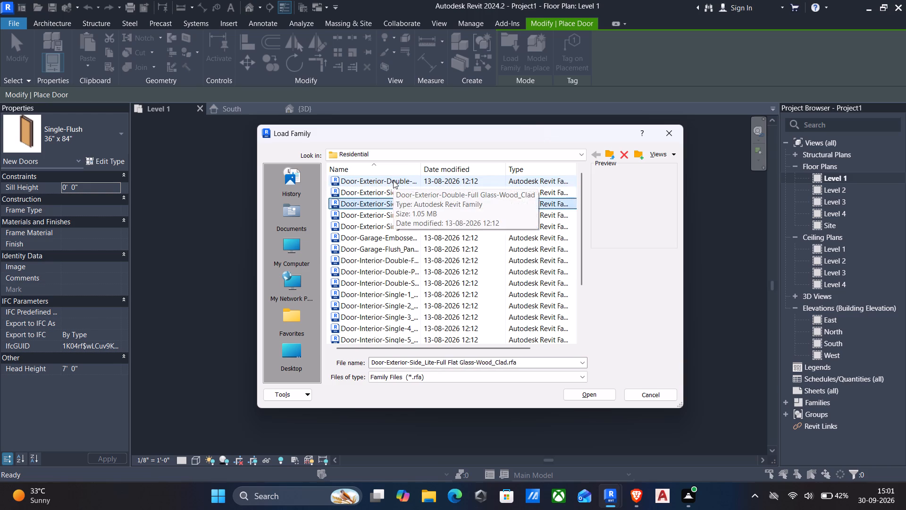
{"action": "key", "text": "Down"}
{"action": "key", "text": "Down"}
{"action": "key", "text": "Down"}
{"action": "key", "text": "Down"}
{"action": "key", "text": "Down"}
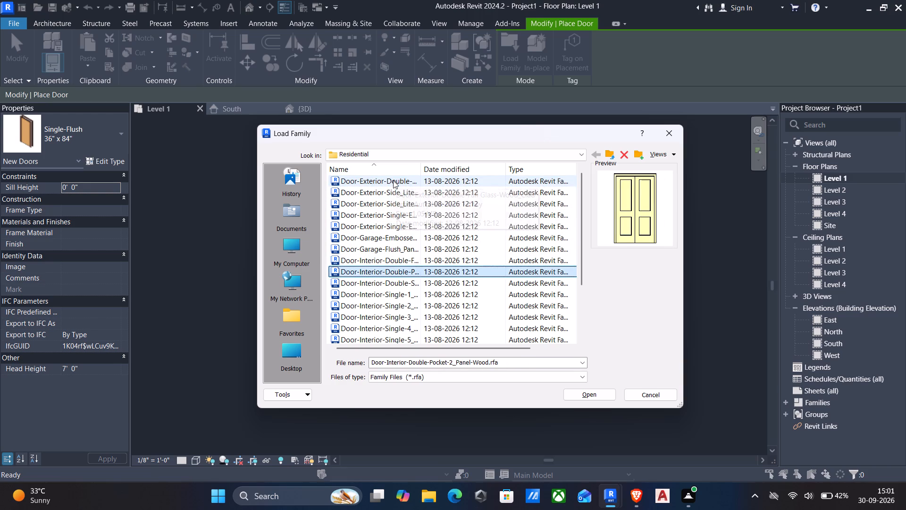
{"action": "key", "text": "Down"}
{"action": "key", "text": "Down"}
{"action": "key", "text": "Down"}
{"action": "key", "text": "Up"}
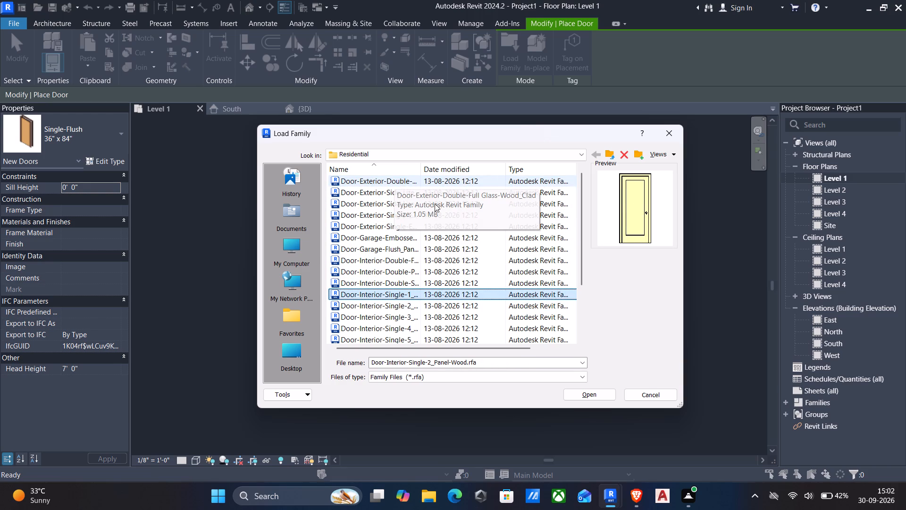
{"action": "left_click", "coordinate": [576, 394]}
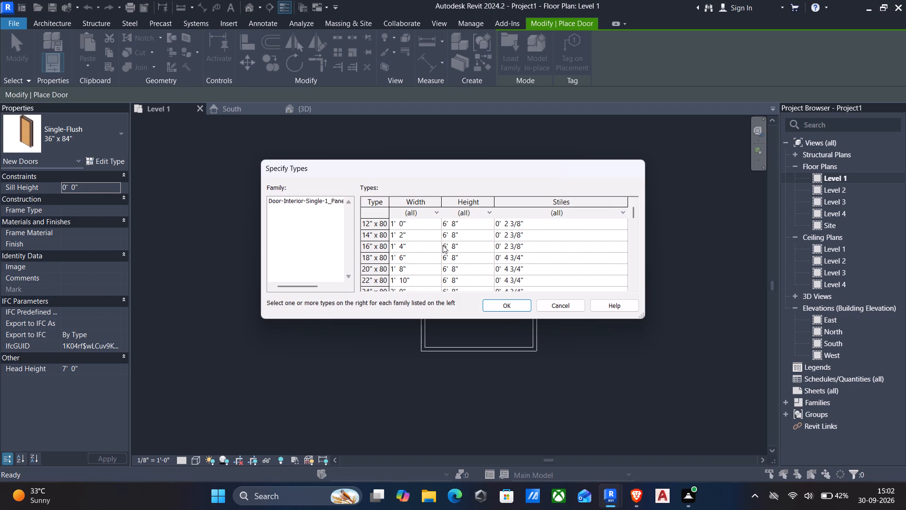
Load the 36" x 84" type of the single-panel wood door family.
{"action": "scroll", "coordinate": [442, 245], "scroll_direction": "down", "scroll_amount": 7}
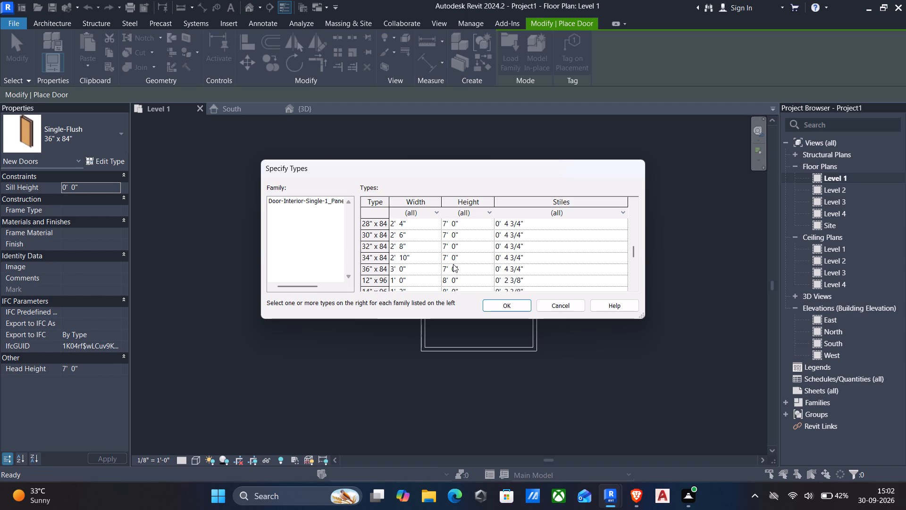
{"action": "scroll", "coordinate": [453, 264], "scroll_direction": "down", "scroll_amount": 2}
{"action": "scroll", "coordinate": [445, 245], "scroll_direction": "up", "scroll_amount": 2}
{"action": "left_click", "coordinate": [453, 268]}
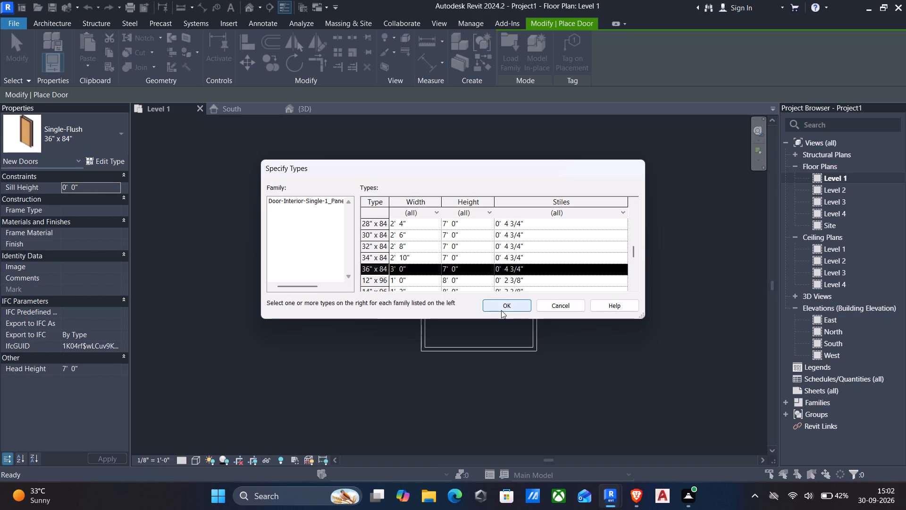
{"action": "left_click", "coordinate": [491, 301]}
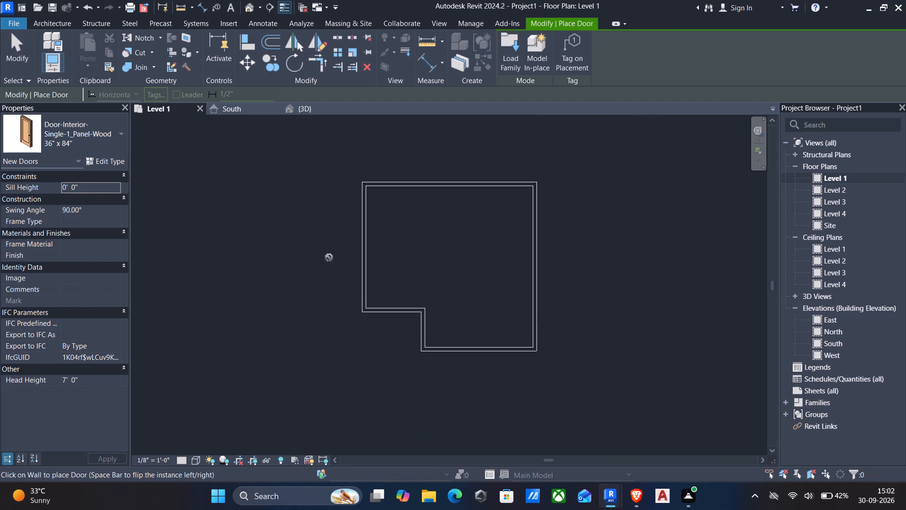
Duplicate the 36" x 84" door type under the suggested name and set the copy's rough width to 3' 6".
{"action": "left_click", "coordinate": [112, 161]}
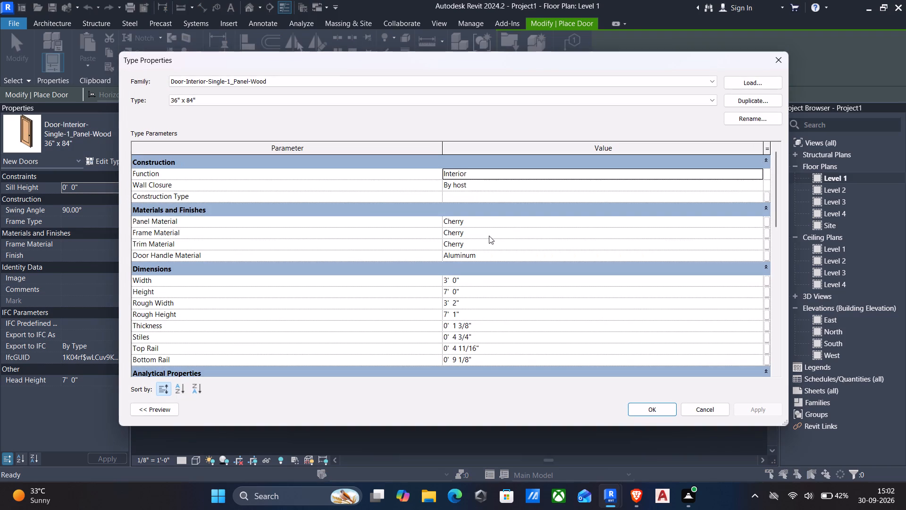
{"action": "left_click", "coordinate": [759, 99]}
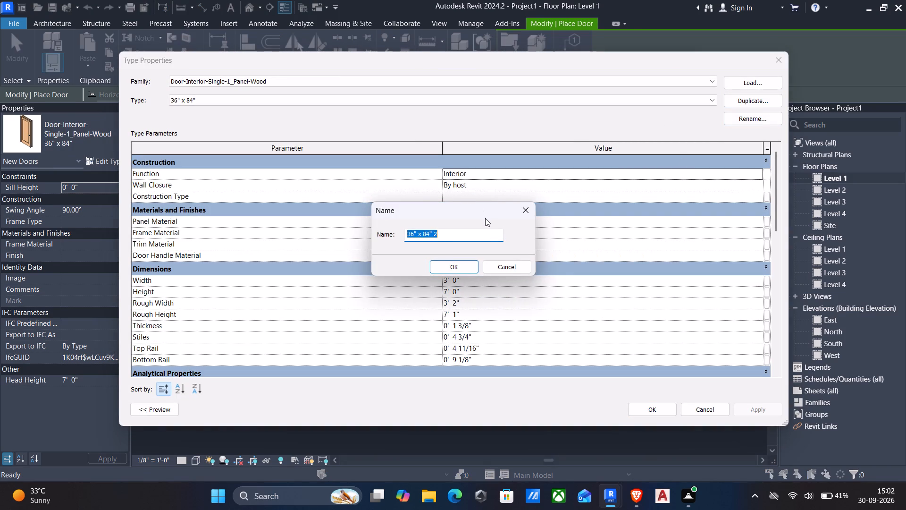
{"action": "key", "text": "Return"}
{"action": "scroll", "coordinate": [521, 255], "scroll_direction": "down", "scroll_amount": 3}
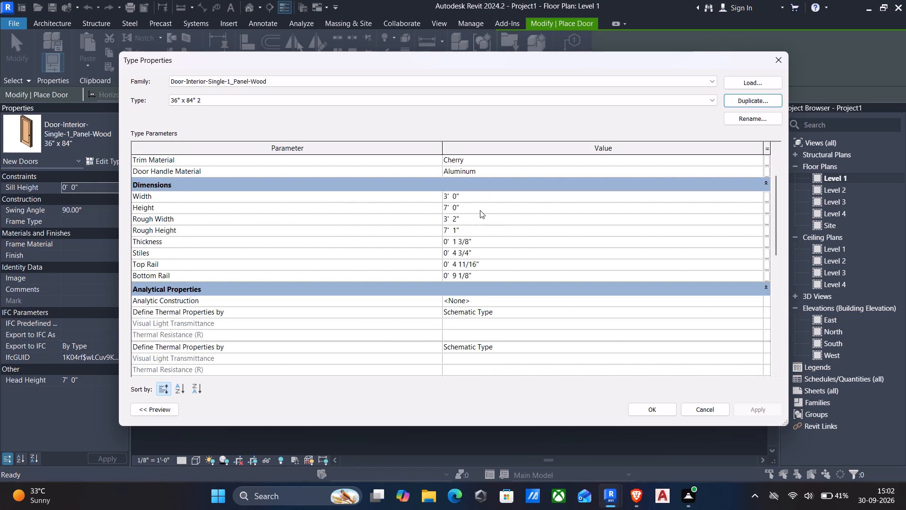
{"action": "left_click", "coordinate": [505, 224]}
{"action": "type", "text": "3'6\""}
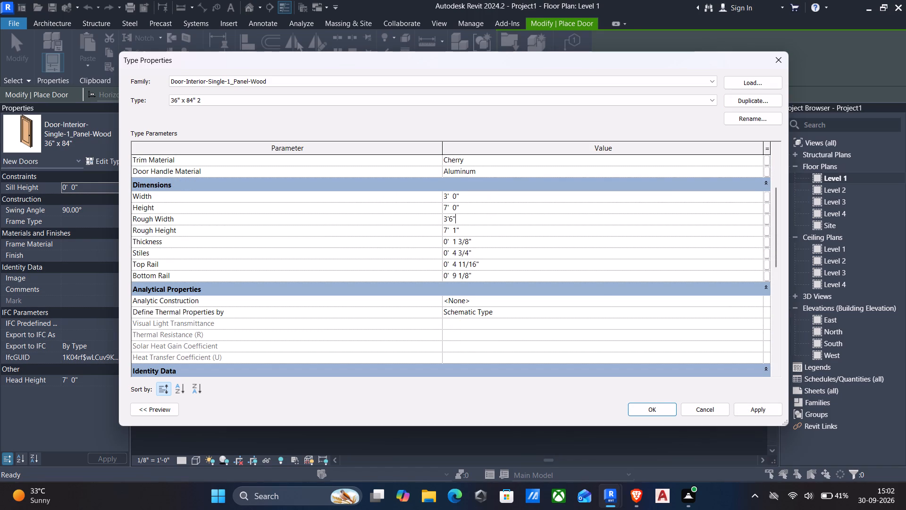
{"action": "key", "text": "Return"}
{"action": "left_click", "coordinate": [755, 407]}
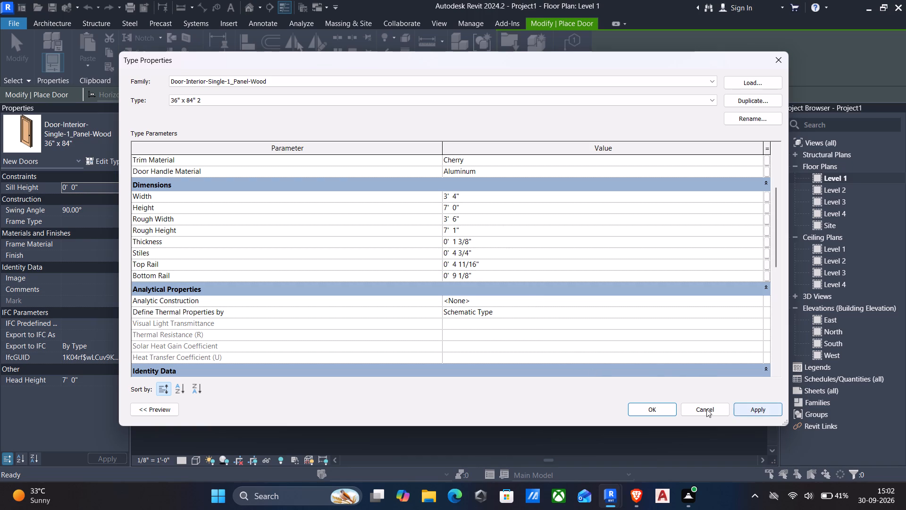
{"action": "left_click", "coordinate": [650, 410]}
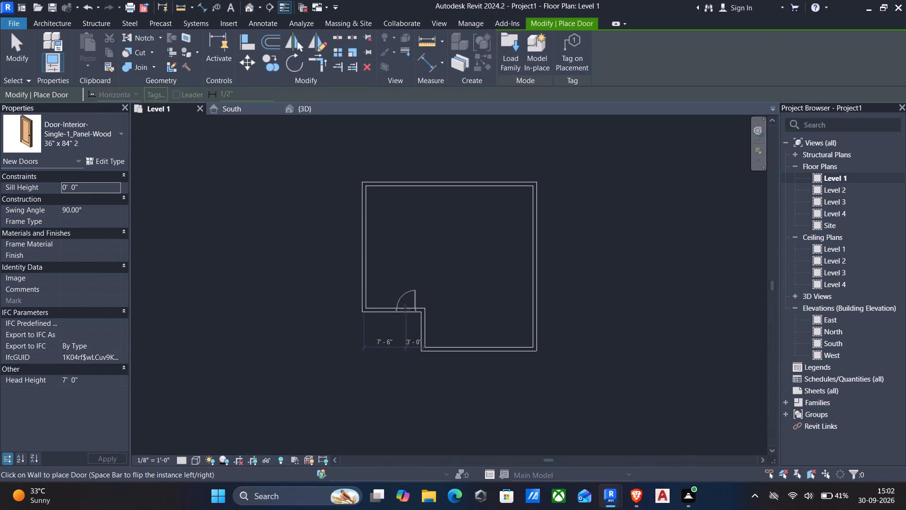
Place the door in the recessed south wall, 7' 6" from the west wall and 3' 0" from the step wall, swinging inward.
{"action": "left_click", "coordinate": [405, 309]}
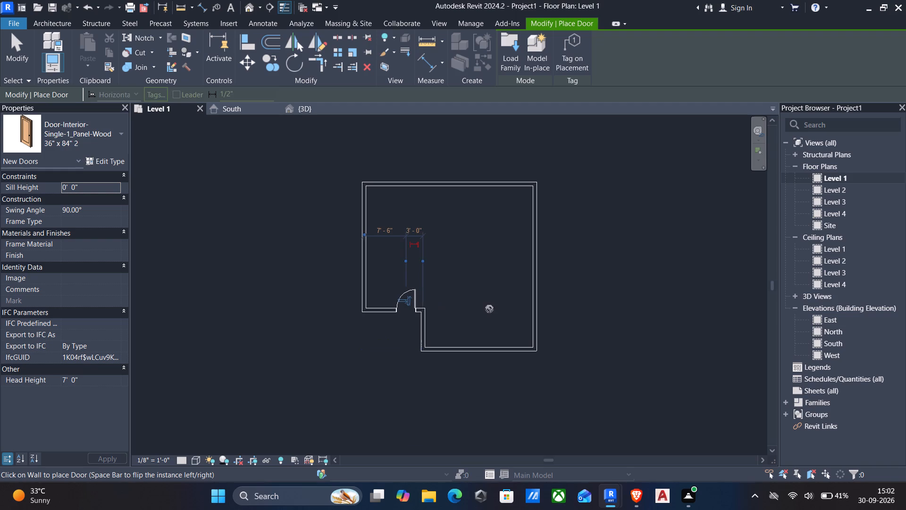
{"action": "key", "text": "Escape"}
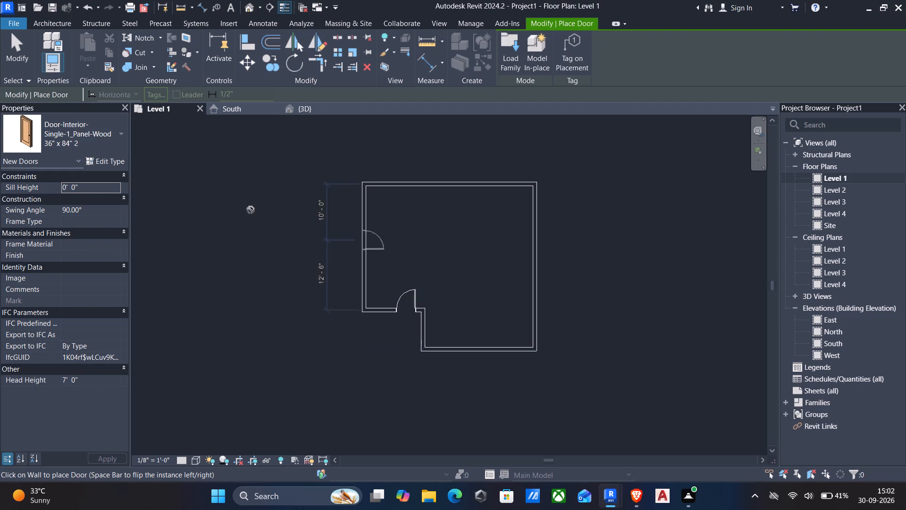
Duplicate the current 36" x 84" 2 door type under the suggested name and set the copy's width to 3'.
{"action": "left_click", "coordinate": [98, 161]}
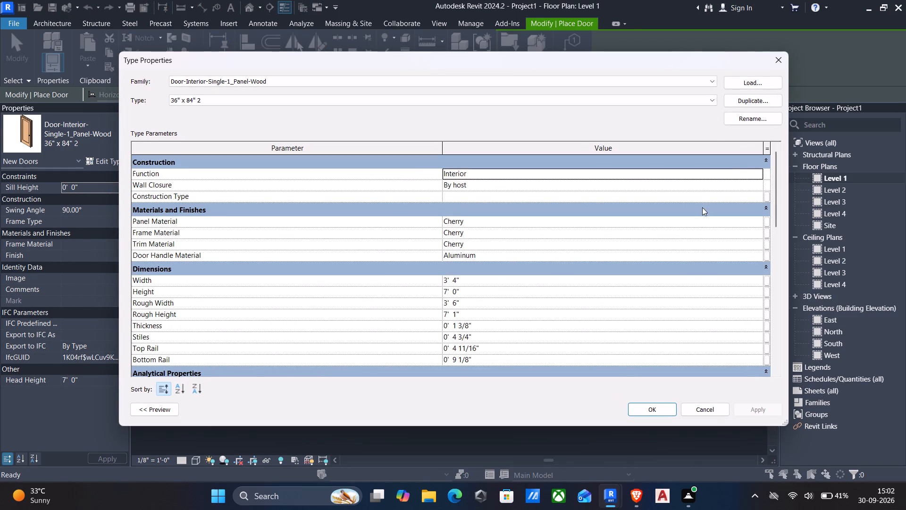
{"action": "left_click", "coordinate": [738, 103]}
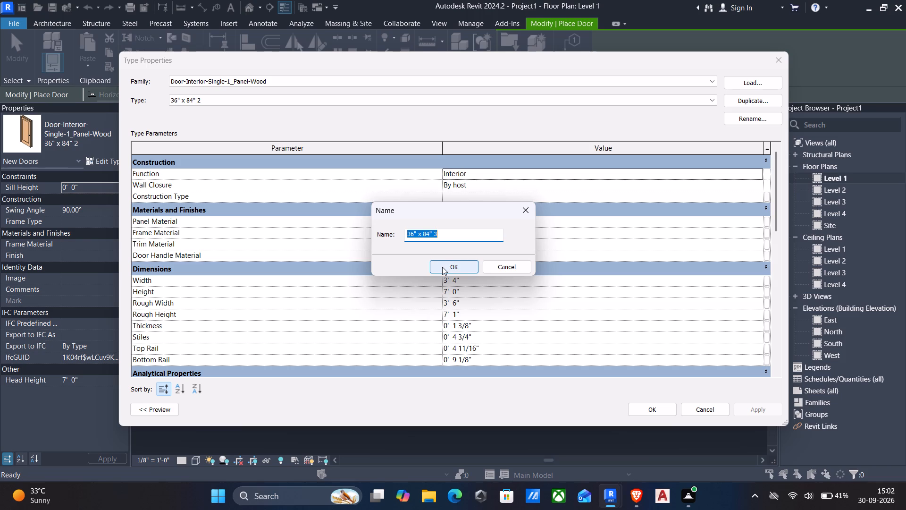
{"action": "left_click", "coordinate": [442, 267]}
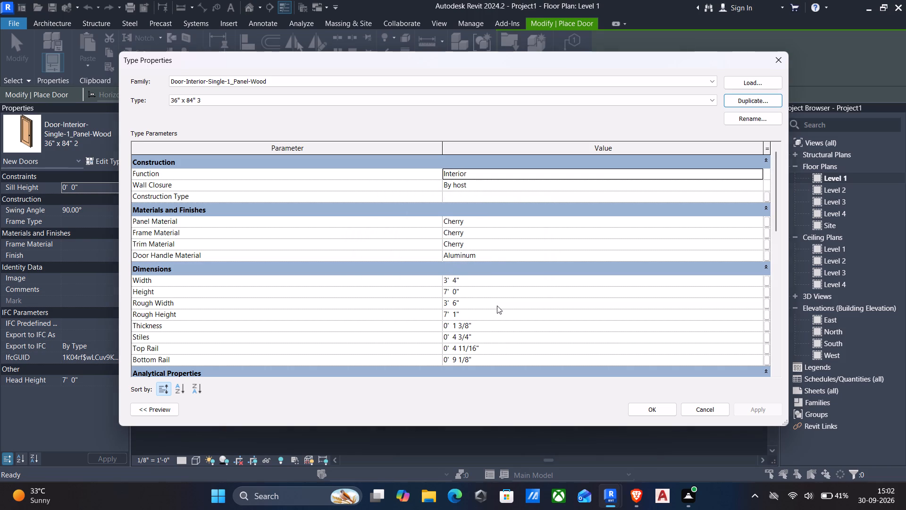
{"action": "scroll", "coordinate": [473, 314], "scroll_direction": "up", "scroll_amount": 3}
{"action": "left_click", "coordinate": [470, 285]}
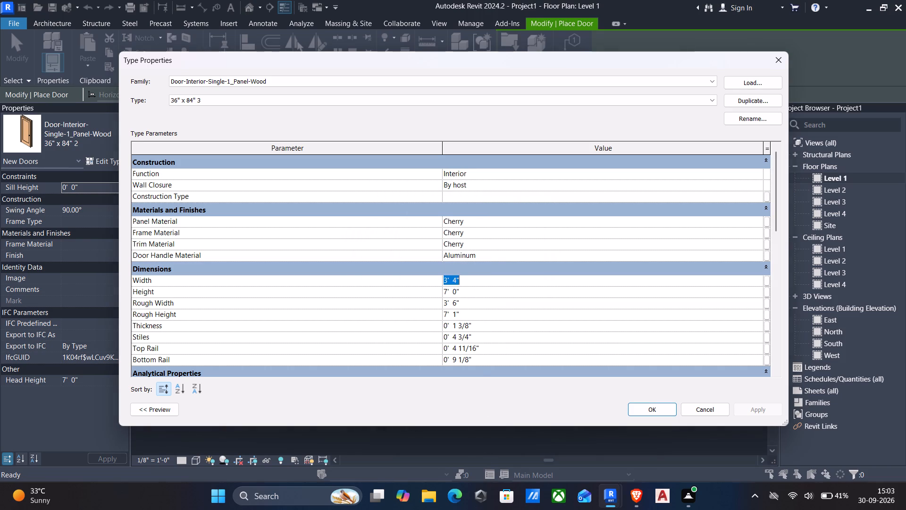
{"action": "type", "text": "3'"}
{"action": "key", "text": "Return"}
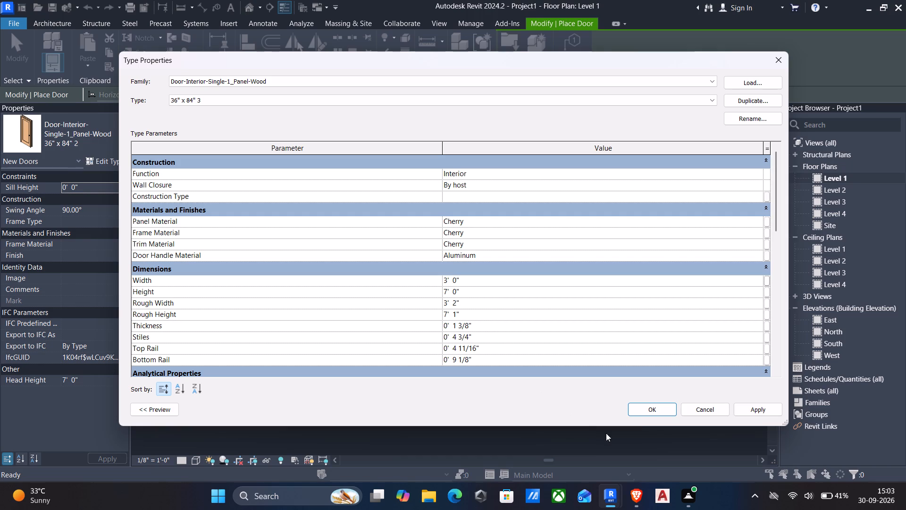
{"action": "left_click", "coordinate": [755, 405]}
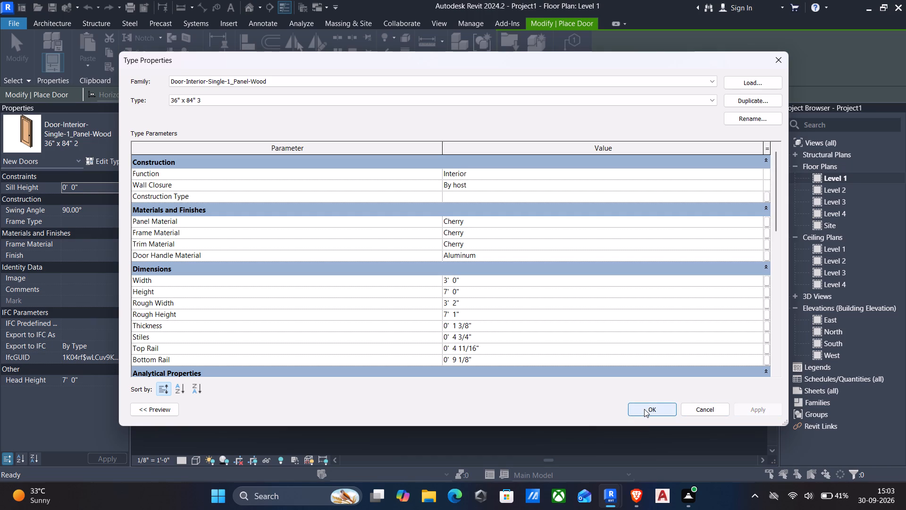
{"action": "left_click", "coordinate": [644, 409]}
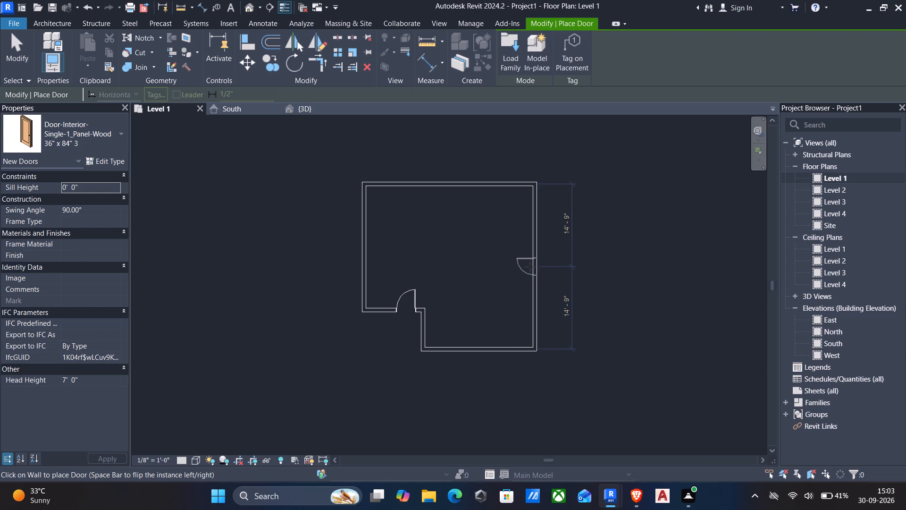
Place the new door type midway along the east wall, 14' 9" from each end and swinging inward, and end door placement.
{"action": "left_click", "coordinate": [530, 267]}
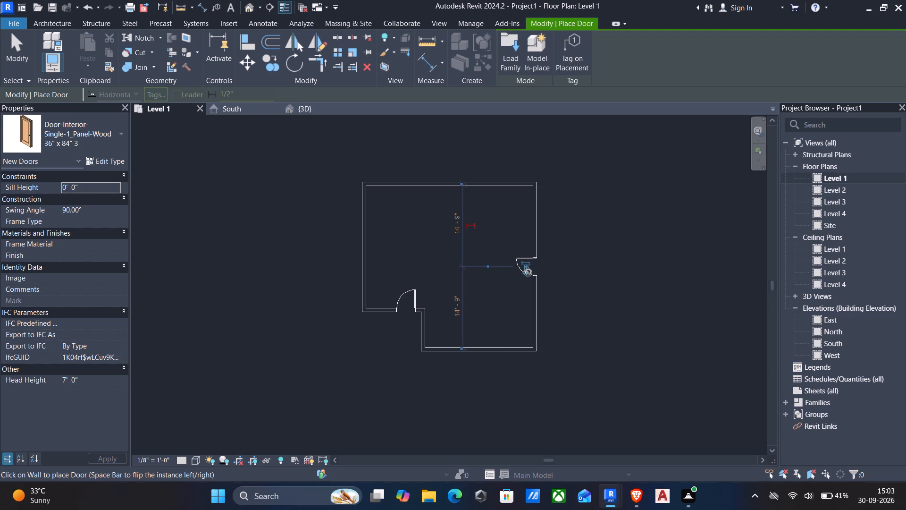
{"action": "key", "text": "Escape"}
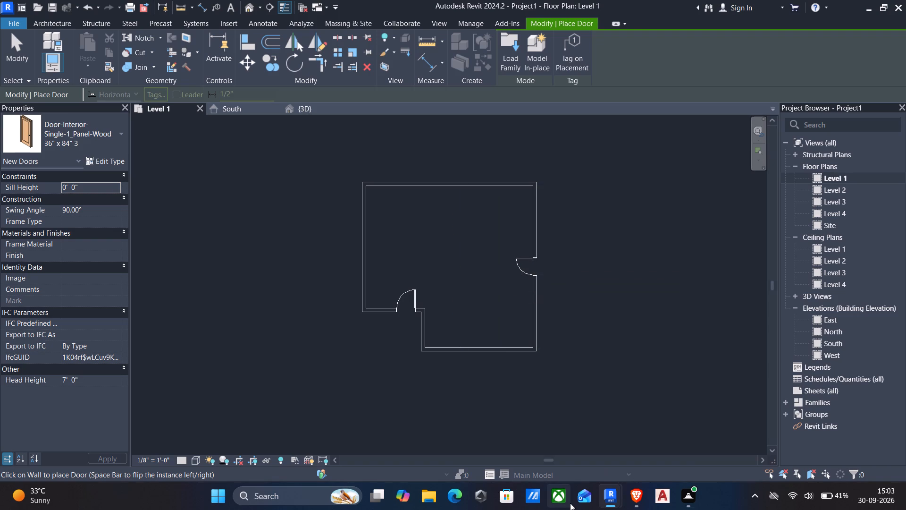
{"action": "key", "text": "Escape"}
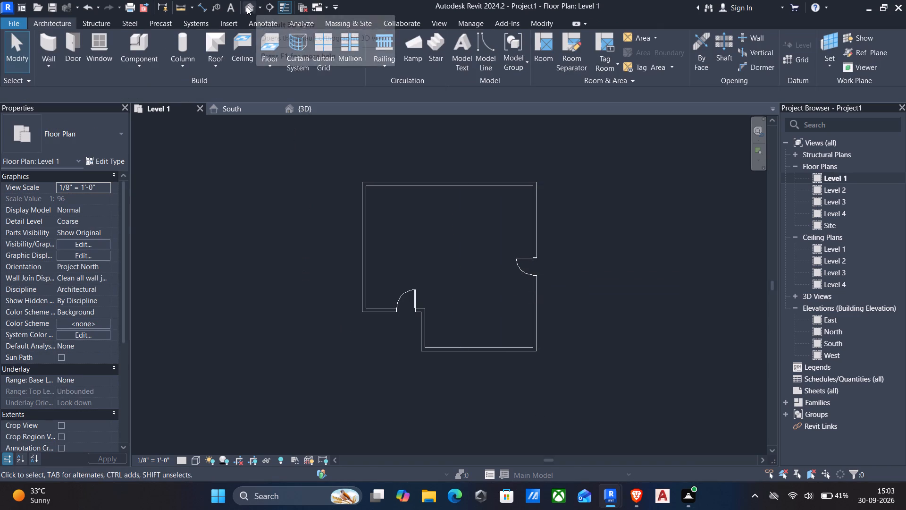
Examine the house walls and the placed doors in the 3D view from the front and the southwest corner.
{"action": "left_click", "coordinate": [246, 7]}
{"action": "scroll", "coordinate": [396, 322], "scroll_direction": "up", "scroll_amount": 6}
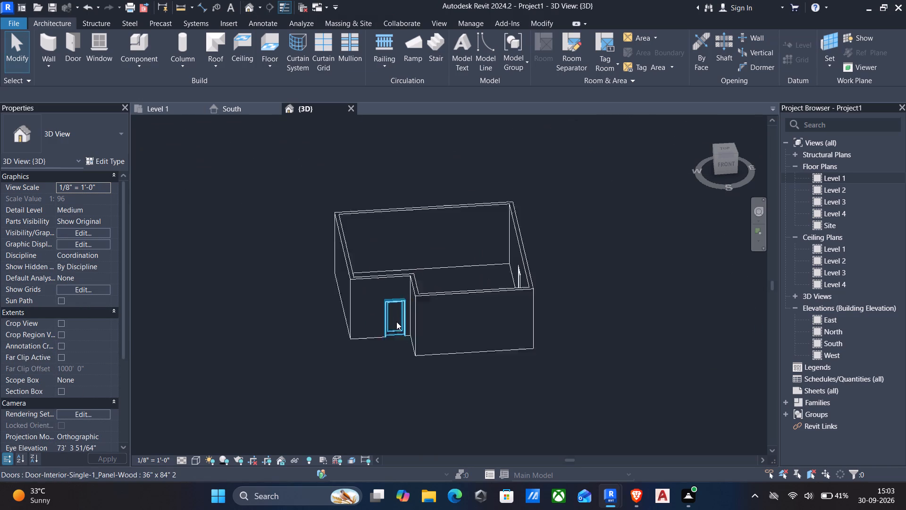
{"action": "scroll", "coordinate": [396, 323], "scroll_direction": "up", "scroll_amount": 1}
{"action": "scroll", "coordinate": [395, 323], "scroll_direction": "down", "scroll_amount": 2}
{"action": "middle_click_drag", "start_coordinate": [397, 323], "coordinate": [384, 260], "text": "shift"}
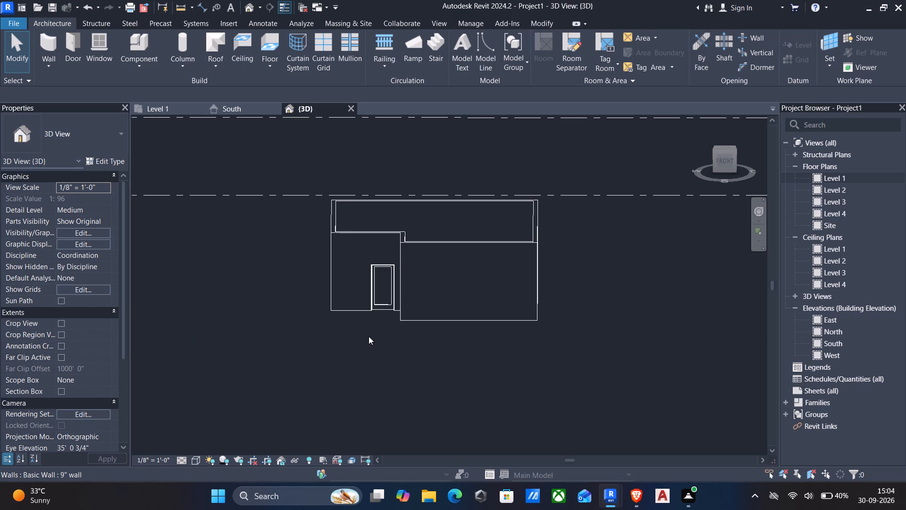
{"action": "scroll", "coordinate": [371, 335], "scroll_direction": "up", "scroll_amount": 4}
{"action": "middle_click", "coordinate": [429, 334]}
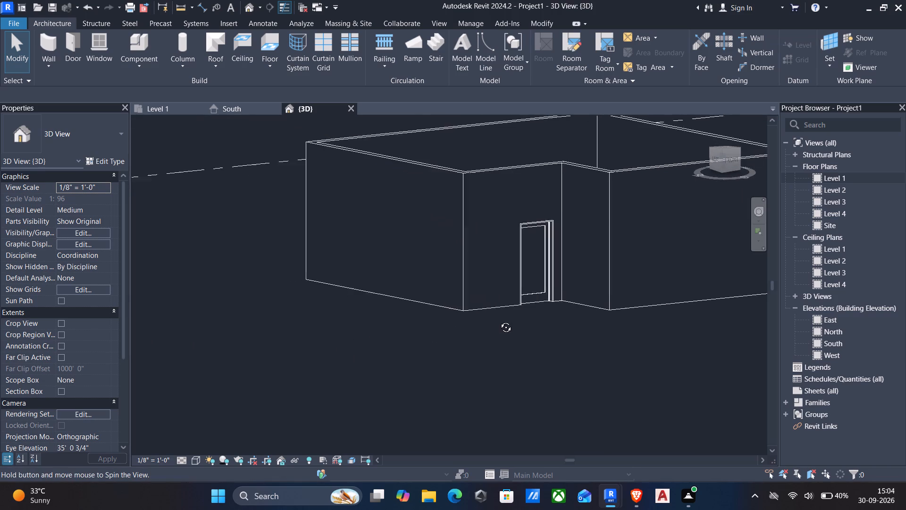
{"action": "middle_click_drag", "start_coordinate": [435, 330], "coordinate": [411, 378]}
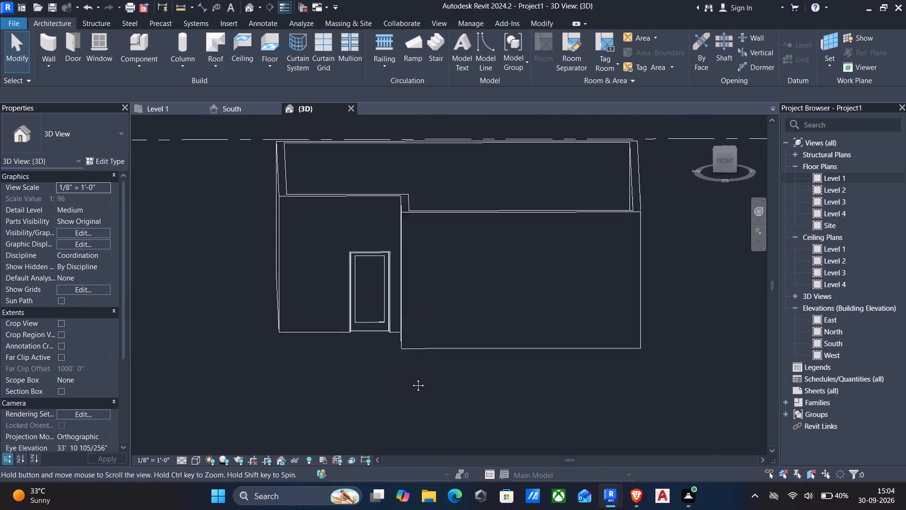
{"action": "middle_click_drag", "start_coordinate": [411, 378], "coordinate": [411, 385]}
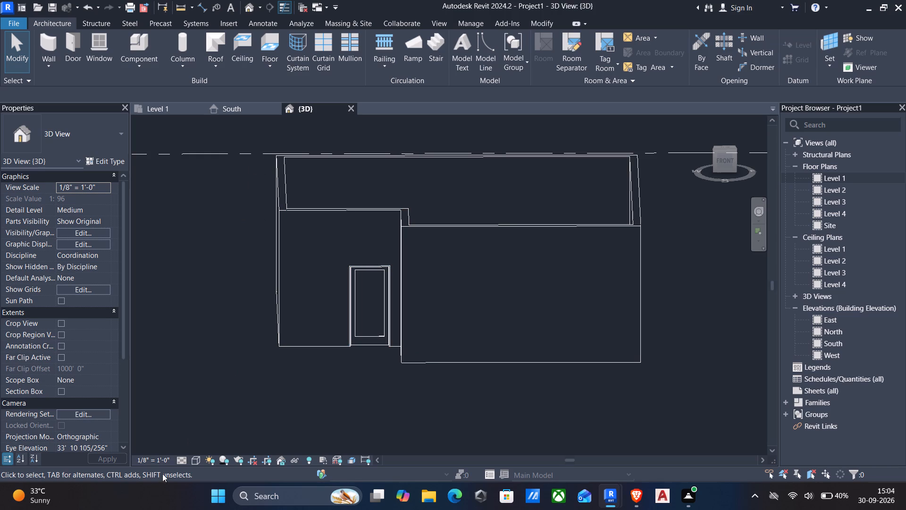
Set the 3D view to Coarse detail level and the Shaded visual style.
{"action": "left_click", "coordinate": [181, 461]}
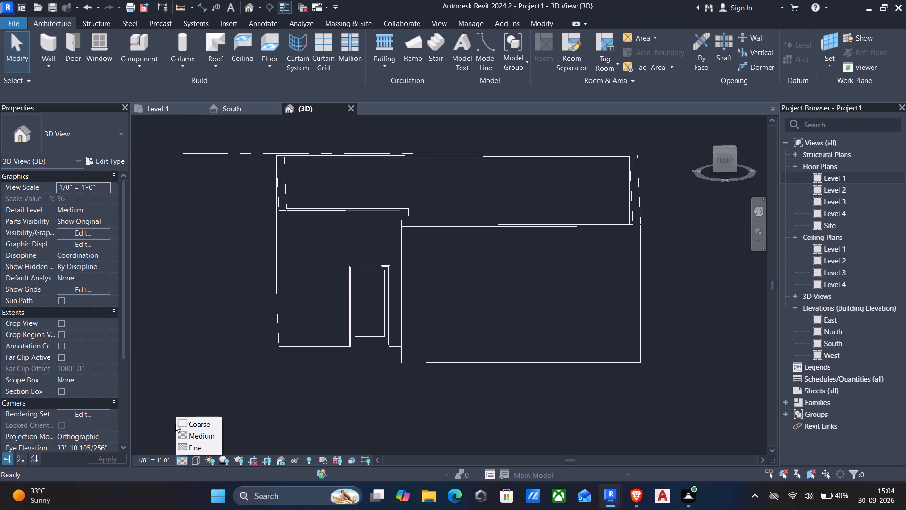
{"action": "left_click", "coordinate": [183, 420]}
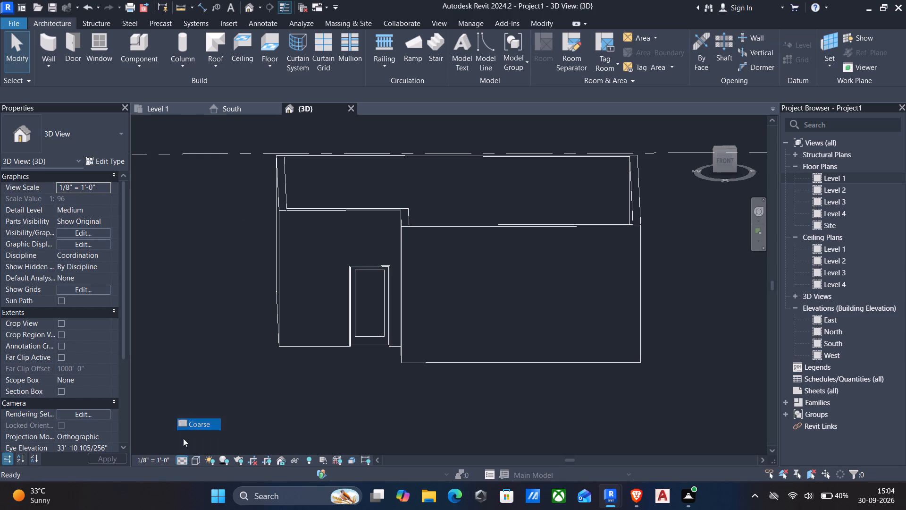
{"action": "left_click", "coordinate": [193, 460]}
{"action": "left_click", "coordinate": [195, 409]}
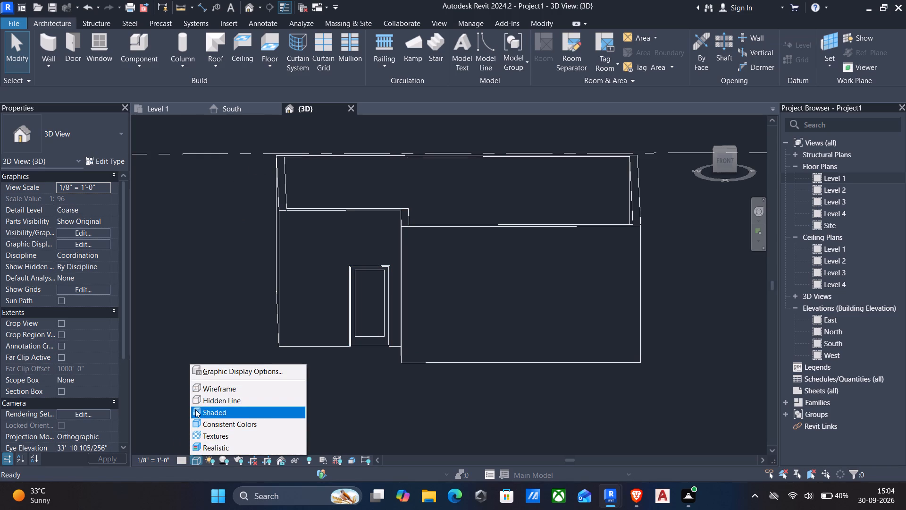
{"action": "scroll", "coordinate": [358, 354], "scroll_direction": "up", "scroll_amount": 2}
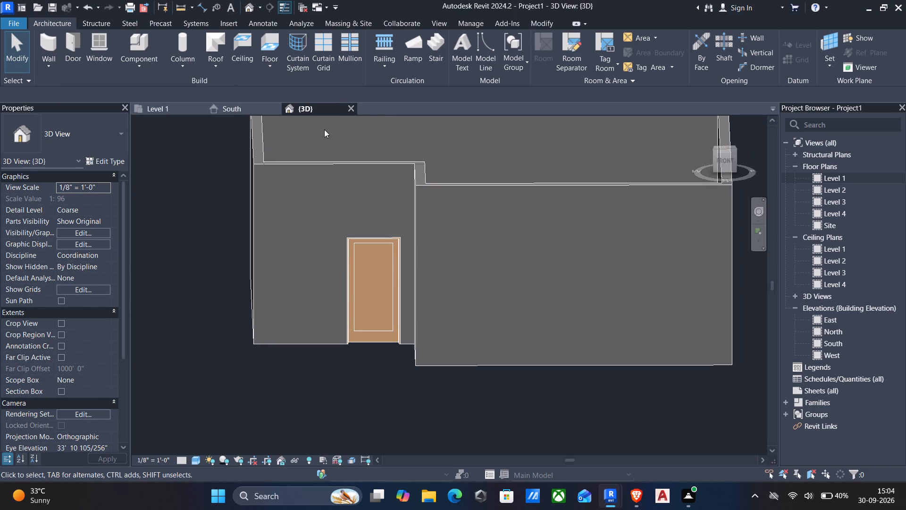
On the Level 1 plan, draw a 4' 0" Curtain Wall 1 segment in the recessed south wall, running west from 4' 10" off the west wall.
{"action": "left_click", "coordinate": [154, 108]}
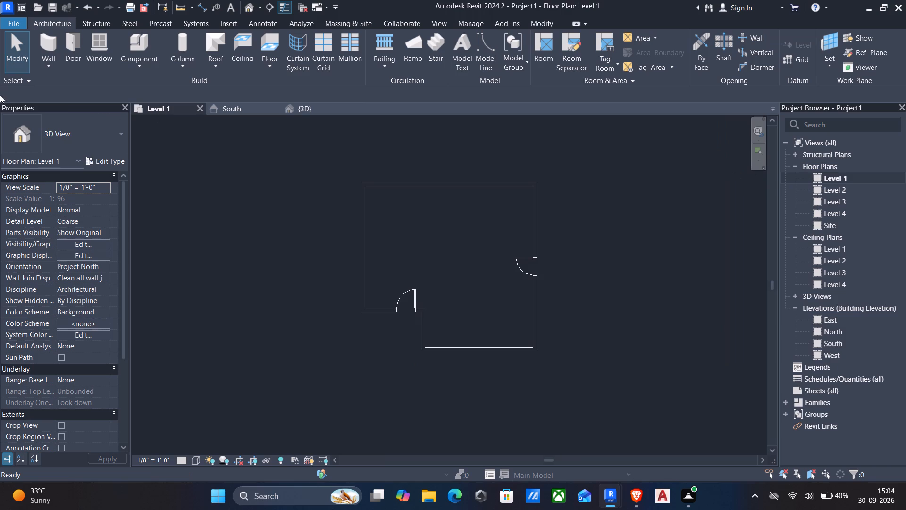
{"action": "left_click", "coordinate": [53, 68]}
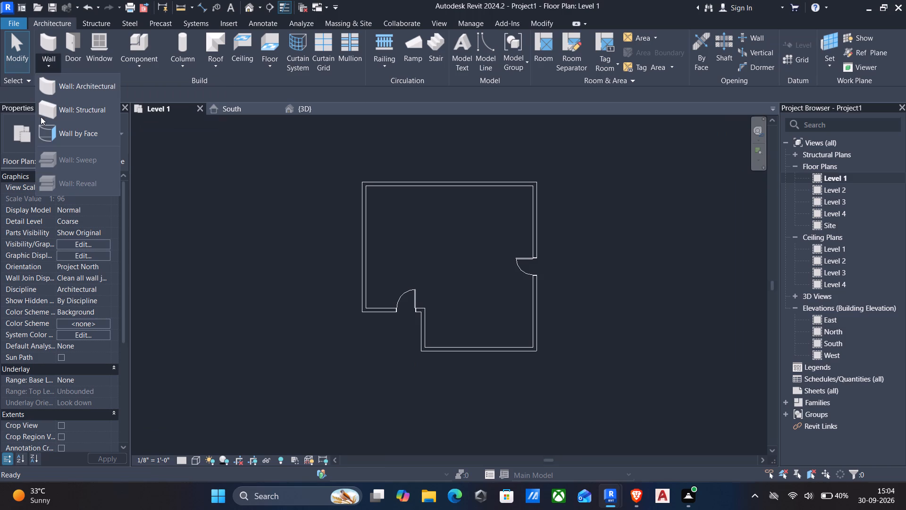
{"action": "left_click", "coordinate": [73, 88]}
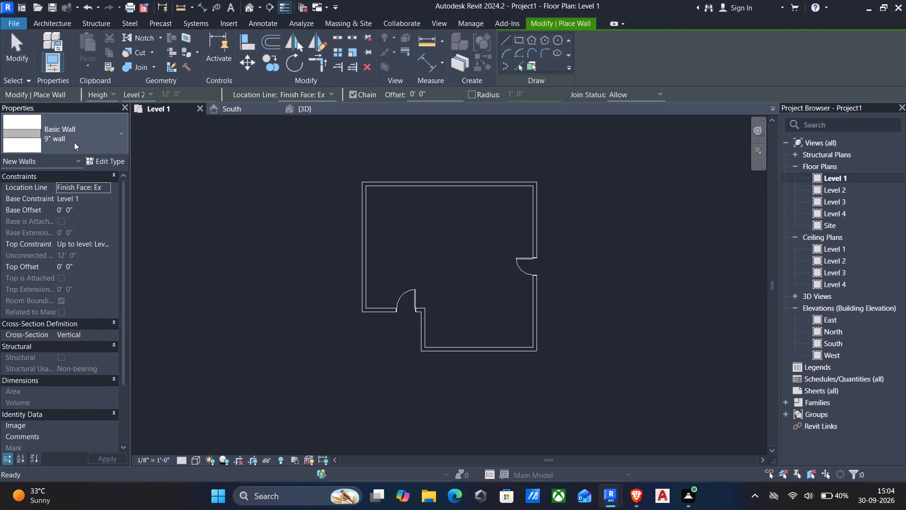
{"action": "left_click", "coordinate": [97, 140]}
{"action": "scroll", "coordinate": [63, 203], "scroll_direction": "down", "scroll_amount": 12}
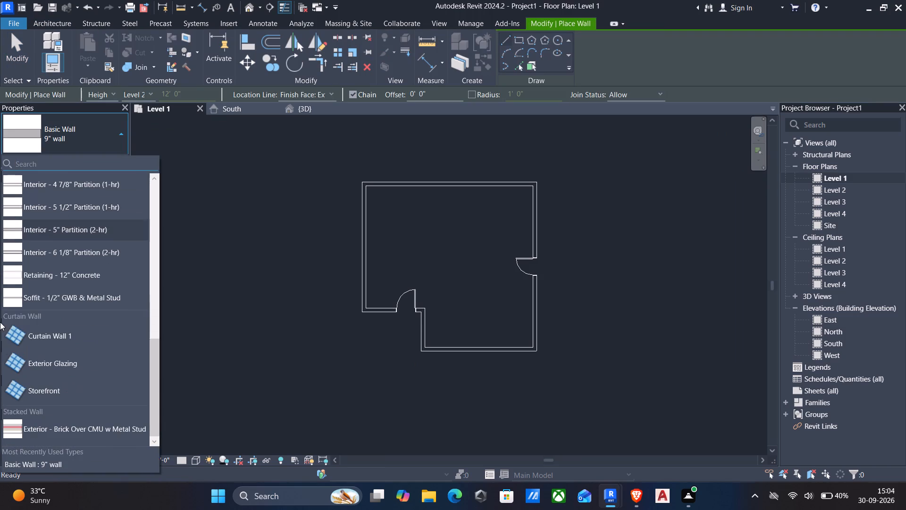
{"action": "left_click", "coordinate": [45, 339]}
{"action": "scroll", "coordinate": [391, 299], "scroll_direction": "up", "scroll_amount": 5}
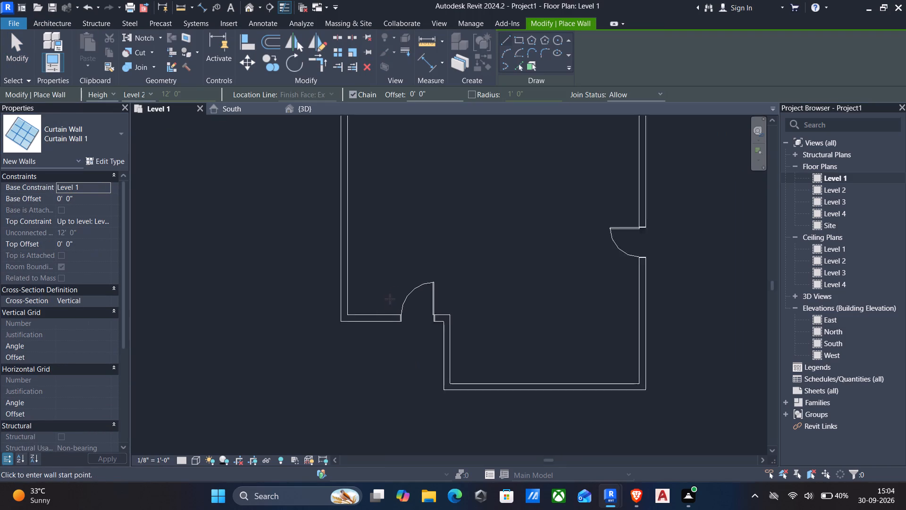
{"action": "scroll", "coordinate": [366, 325], "scroll_direction": "up", "scroll_amount": 9}
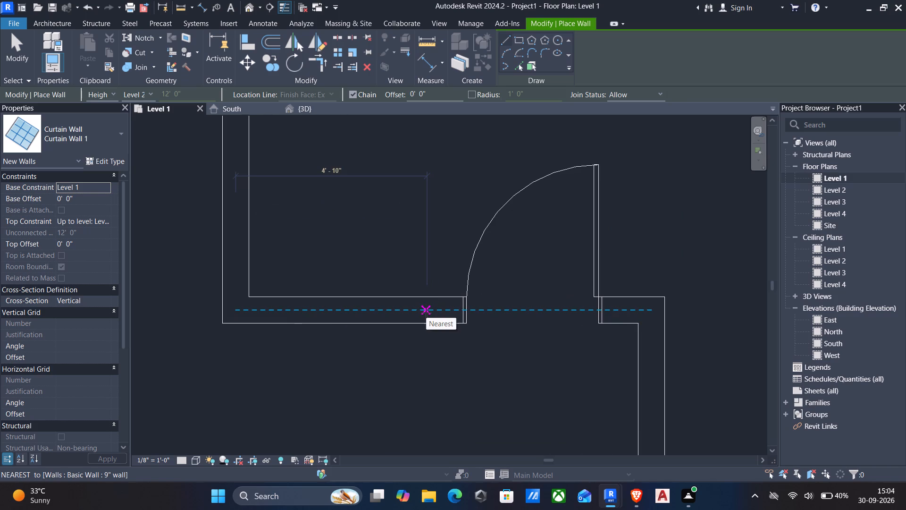
{"action": "left_click", "coordinate": [426, 313]}
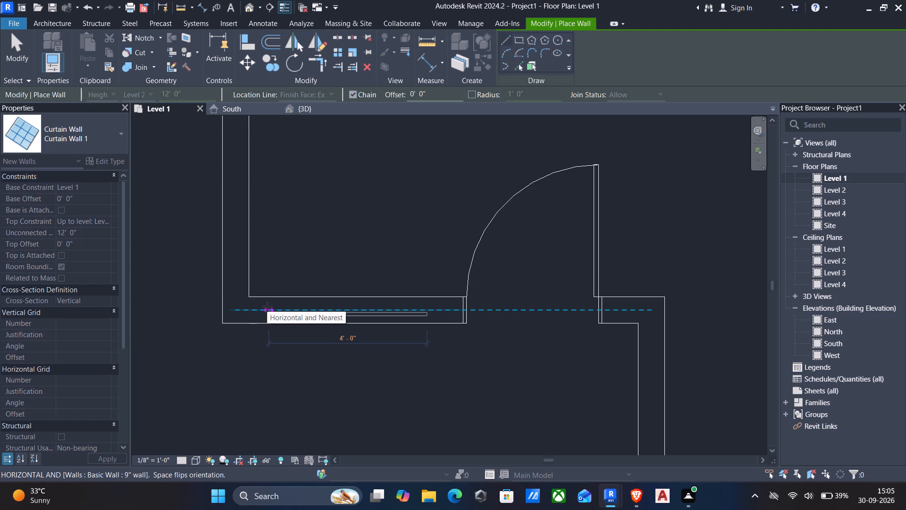
{"action": "left_click", "coordinate": [267, 306]}
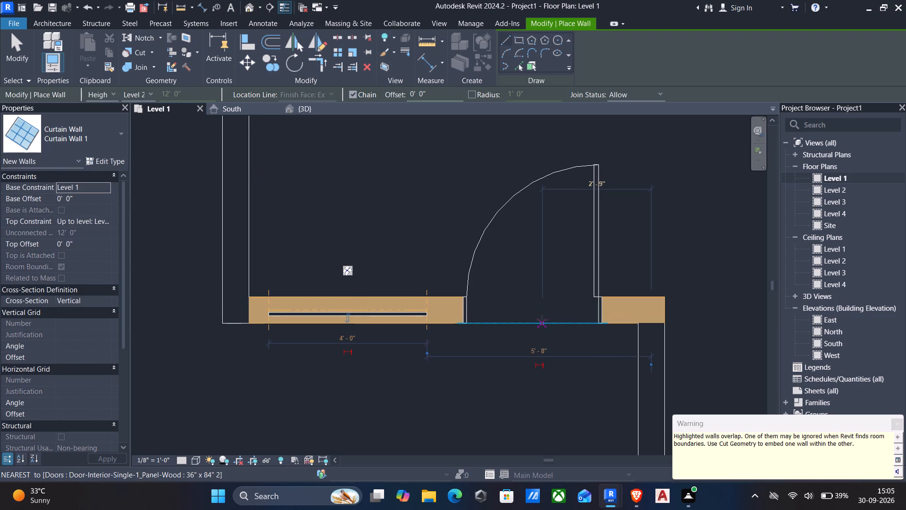
{"action": "key", "text": "Escape"}
Draw a 5' Curtain Wall 1 segment in the main south wall, starting about 2' 7" east of the step wall.
{"action": "scroll", "coordinate": [599, 340], "scroll_direction": "down", "scroll_amount": 3}
{"action": "middle_click_drag", "start_coordinate": [600, 340], "coordinate": [428, 264]}
{"action": "scroll", "coordinate": [451, 298], "scroll_direction": "down", "scroll_amount": 3}
{"action": "middle_click_drag", "start_coordinate": [466, 308], "coordinate": [464, 310]}
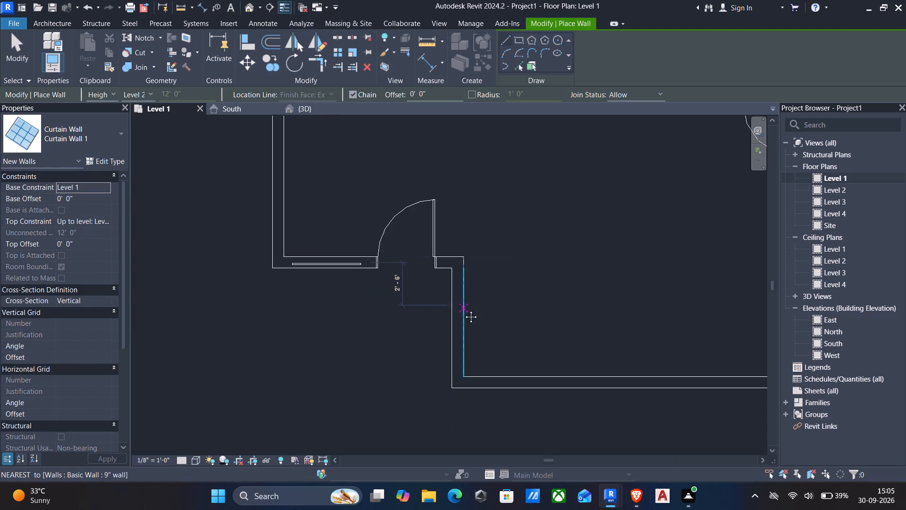
{"action": "middle_click_drag", "start_coordinate": [464, 310], "coordinate": [402, 284]}
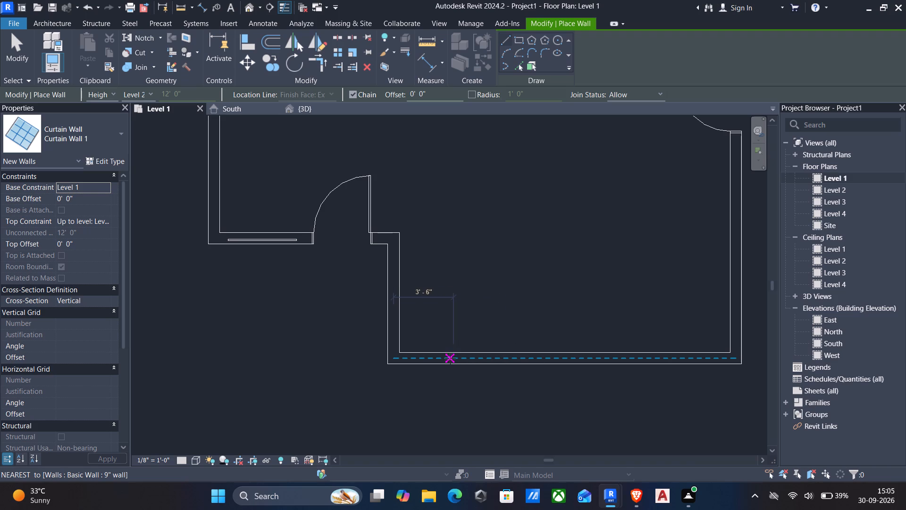
{"action": "scroll", "coordinate": [449, 358], "scroll_direction": "up", "scroll_amount": 3}
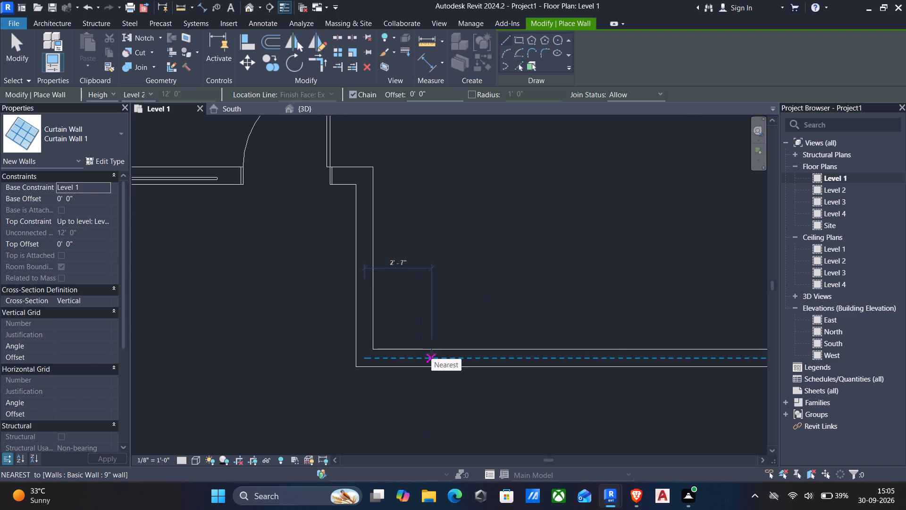
{"action": "left_click", "coordinate": [431, 354]}
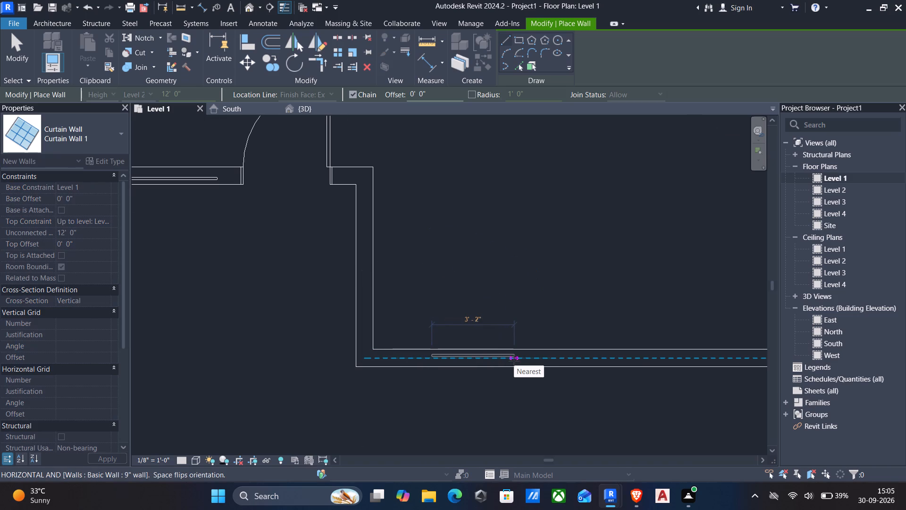
{"action": "type", "text": "5'"}
{"action": "key", "text": "Return"}
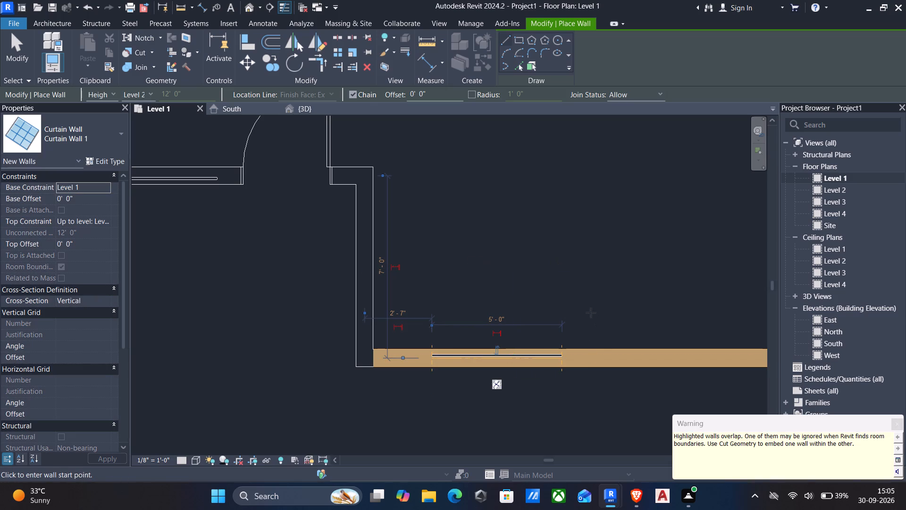
Draw a 5' Curtain Wall 1 segment in the main south wall, running west from about 1' 1" off the east wall.
{"action": "scroll", "coordinate": [593, 320], "scroll_direction": "down", "scroll_amount": 3}
{"action": "middle_click_drag", "start_coordinate": [592, 320], "coordinate": [247, 310]}
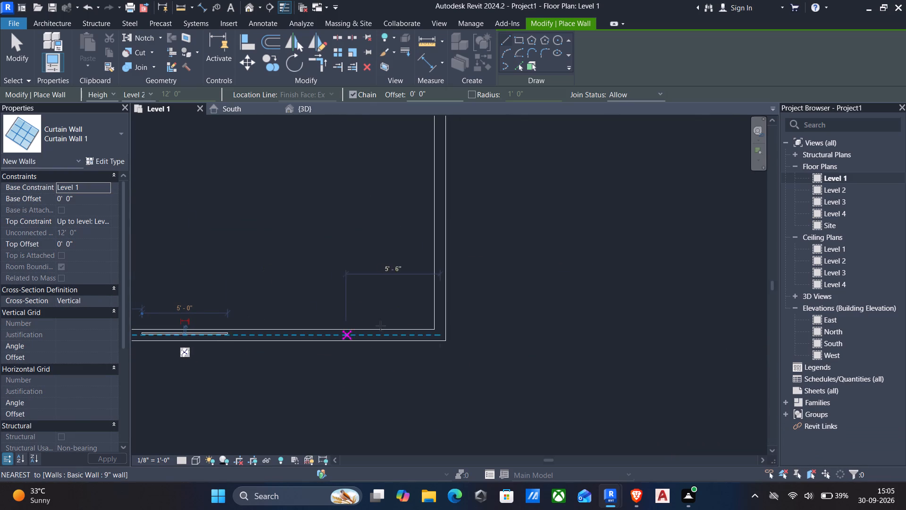
{"action": "scroll", "coordinate": [406, 326], "scroll_direction": "up", "scroll_amount": 7}
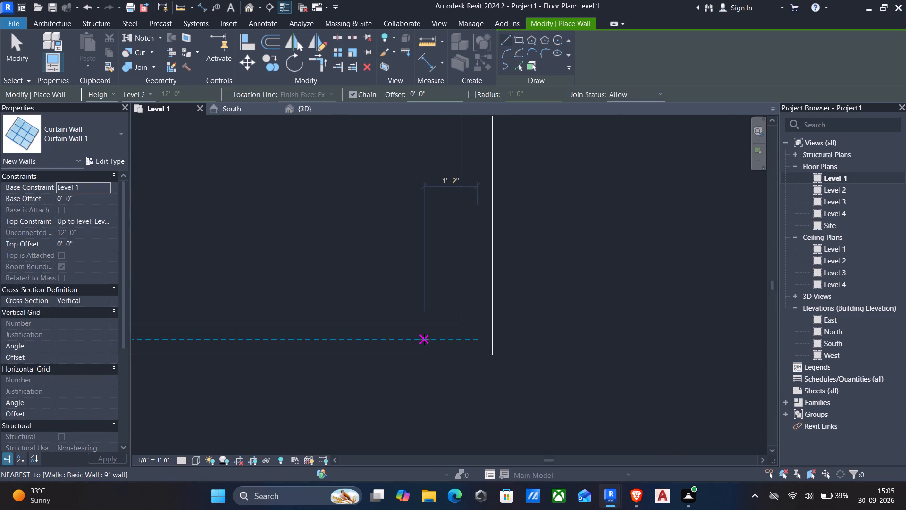
{"action": "left_click", "coordinate": [427, 340]}
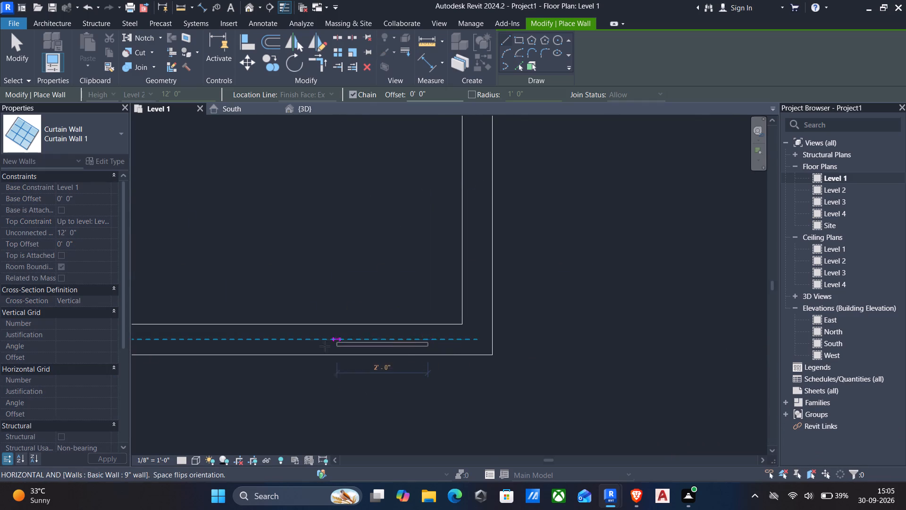
{"action": "type", "text": "5'"}
{"action": "key", "text": "Return"}
{"action": "scroll", "coordinate": [305, 340], "scroll_direction": "down", "scroll_amount": 1}
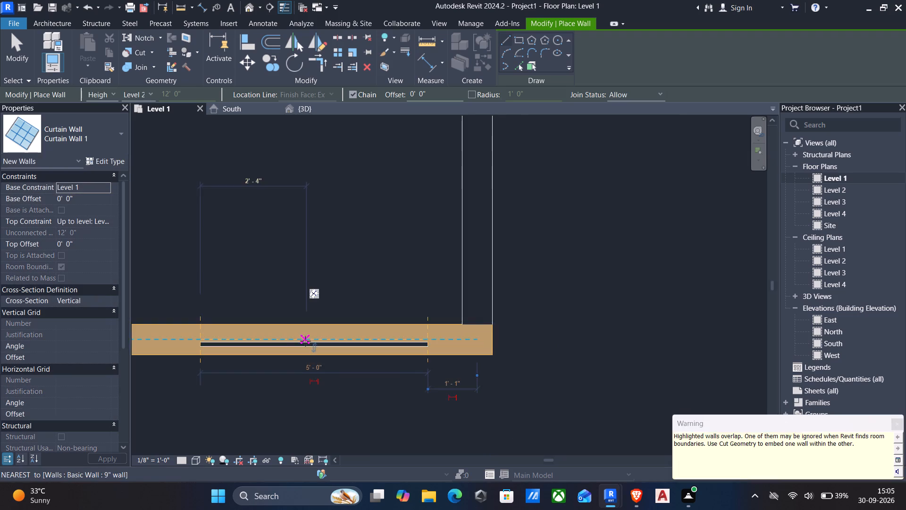
{"action": "scroll", "coordinate": [305, 341], "scroll_direction": "down", "scroll_amount": 3}
{"action": "middle_click_drag", "start_coordinate": [307, 343], "coordinate": [430, 314]}
{"action": "scroll", "coordinate": [432, 313], "scroll_direction": "down", "scroll_amount": 3}
{"action": "middle_click_drag", "start_coordinate": [436, 325], "coordinate": [588, 322]}
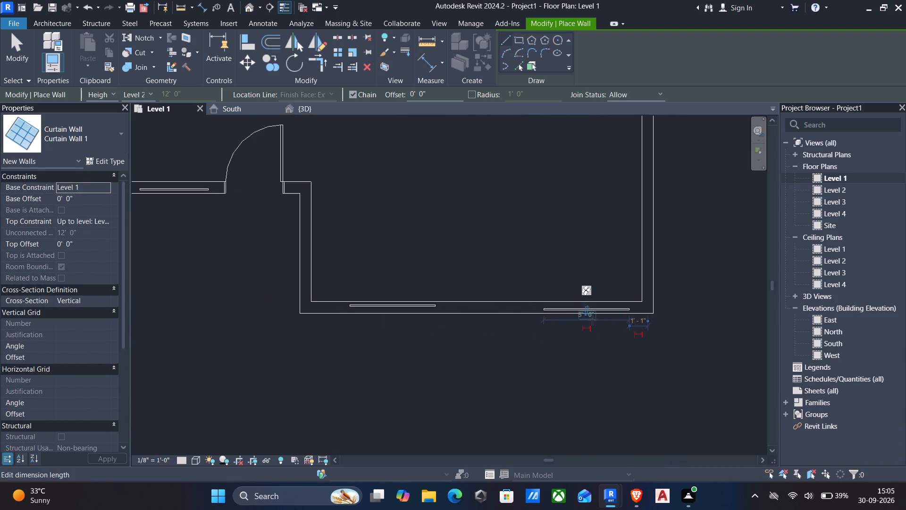
{"action": "key", "text": "Escape"}
Use Cut Geometry to embed the curtain wall segment in the recessed south wall and both segments in the main south wall.
{"action": "middle_click_drag", "start_coordinate": [386, 238], "coordinate": [425, 244]}
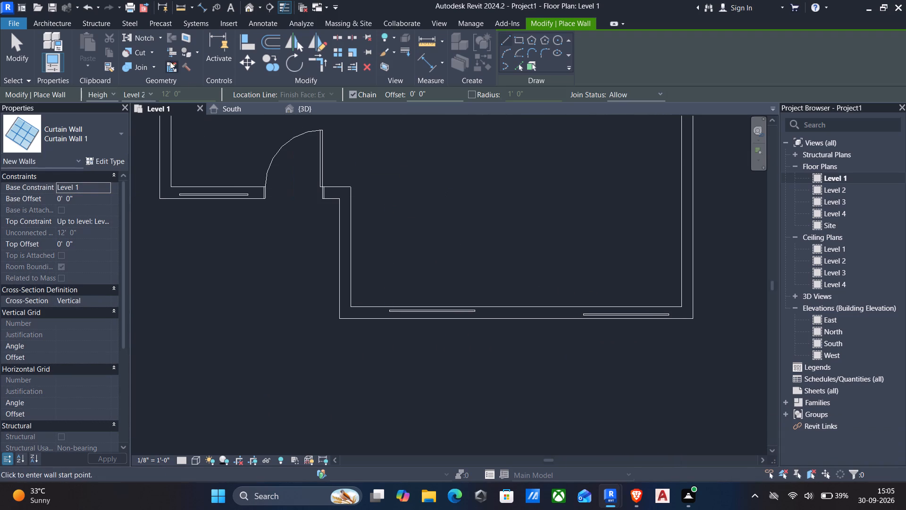
{"action": "left_click", "coordinate": [136, 52]}
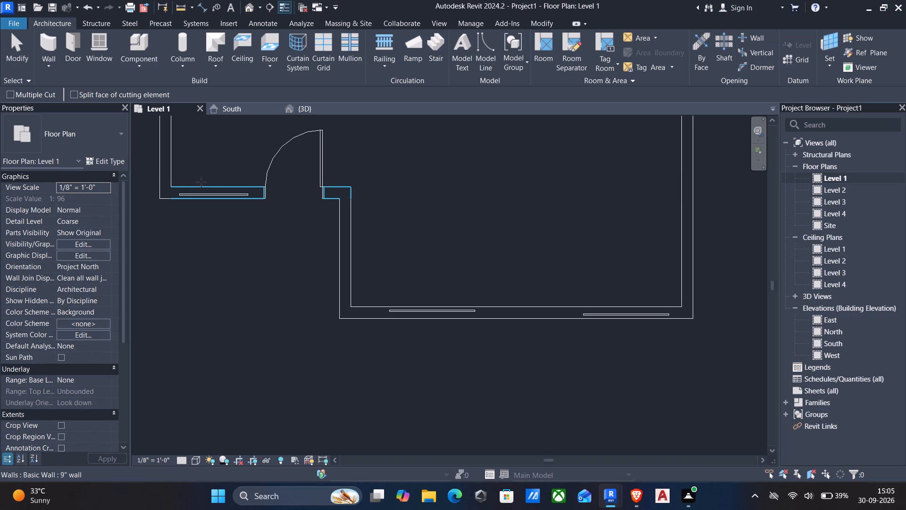
{"action": "left_click", "coordinate": [200, 183]}
{"action": "left_click", "coordinate": [207, 190]}
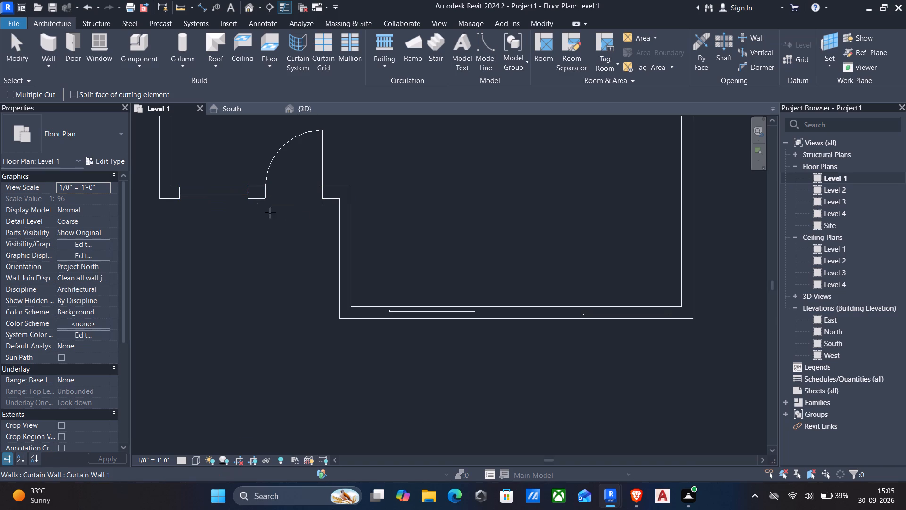
{"action": "left_click", "coordinate": [436, 305]}
{"action": "left_click", "coordinate": [434, 311]}
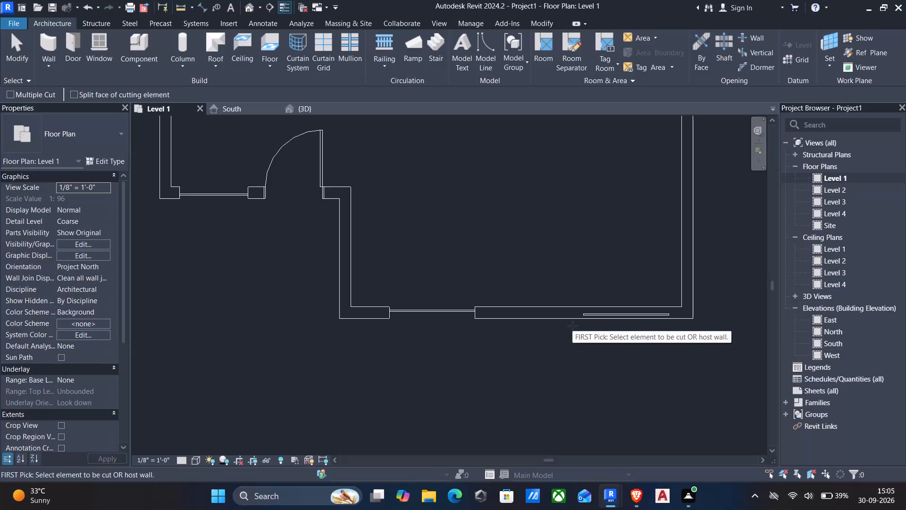
{"action": "left_click", "coordinate": [610, 306]}
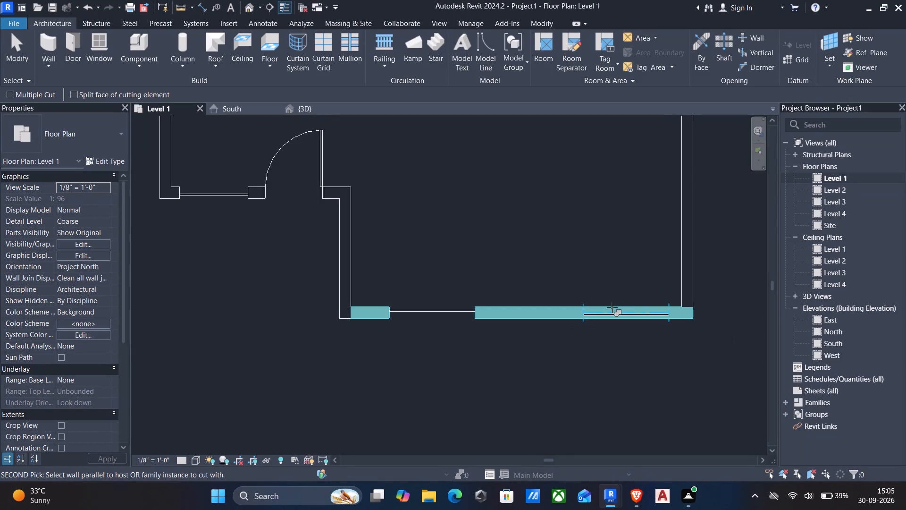
{"action": "left_click", "coordinate": [617, 310]}
{"action": "scroll", "coordinate": [471, 306], "scroll_direction": "down", "scroll_amount": 2}
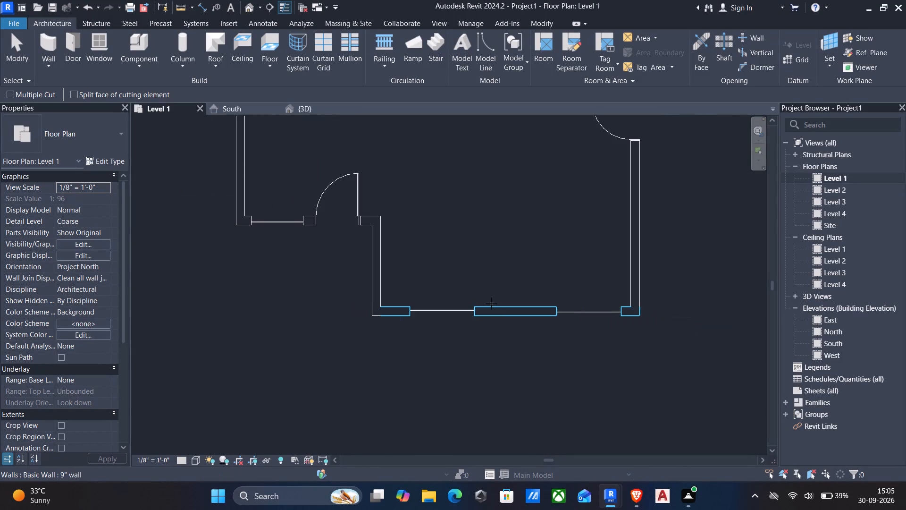
{"action": "middle_click_drag", "start_coordinate": [491, 304], "coordinate": [528, 312]}
{"action": "scroll", "coordinate": [530, 313], "scroll_direction": "down", "scroll_amount": 2}
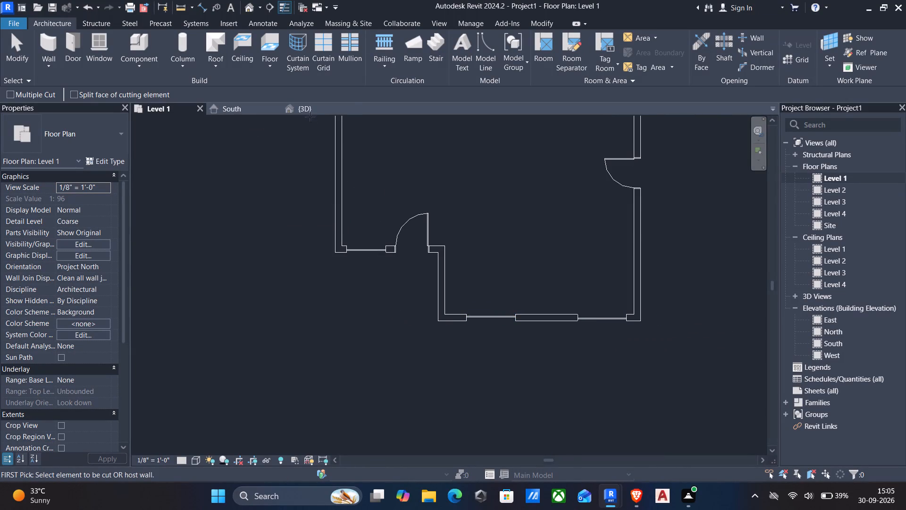
In the 3D view, give the curtain wall beside the recessed south door a 3' base offset and a -3' top offset.
{"action": "left_click", "coordinate": [301, 110]}
{"action": "scroll", "coordinate": [505, 288], "scroll_direction": "up", "scroll_amount": 2}
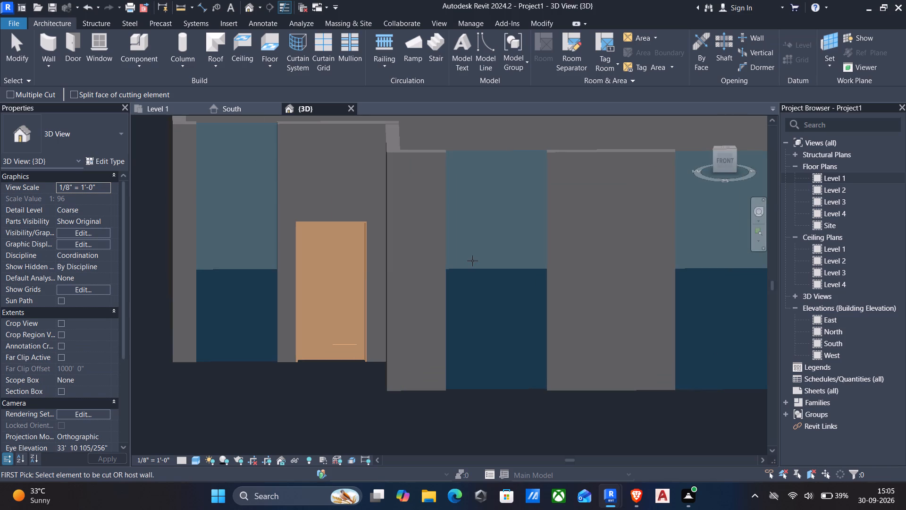
{"action": "key", "text": "Escape"}
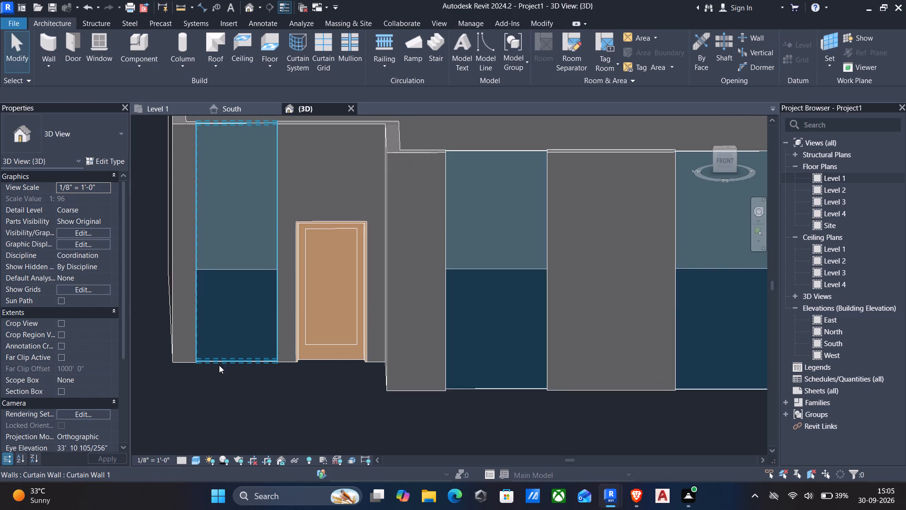
{"action": "left_click", "coordinate": [222, 357]}
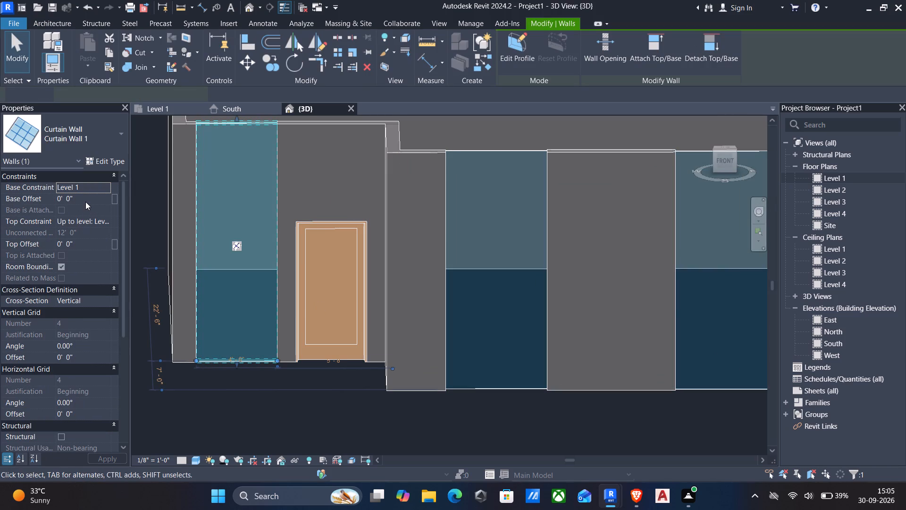
{"action": "left_click", "coordinate": [84, 200]}
{"action": "type", "text": "3'"}
{"action": "key", "text": "Return"}
{"action": "scroll", "coordinate": [298, 235], "scroll_direction": "down", "scroll_amount": 2}
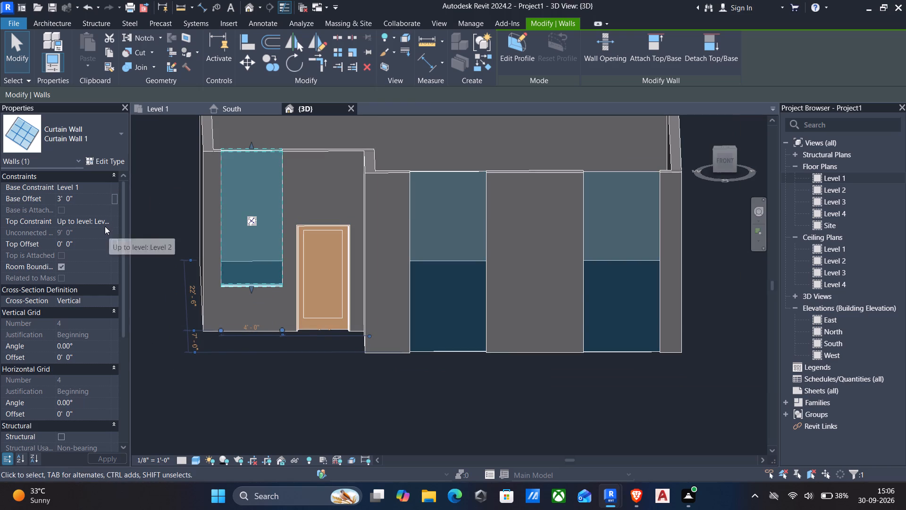
{"action": "left_click", "coordinate": [95, 248]}
{"action": "key", "text": "minus"}
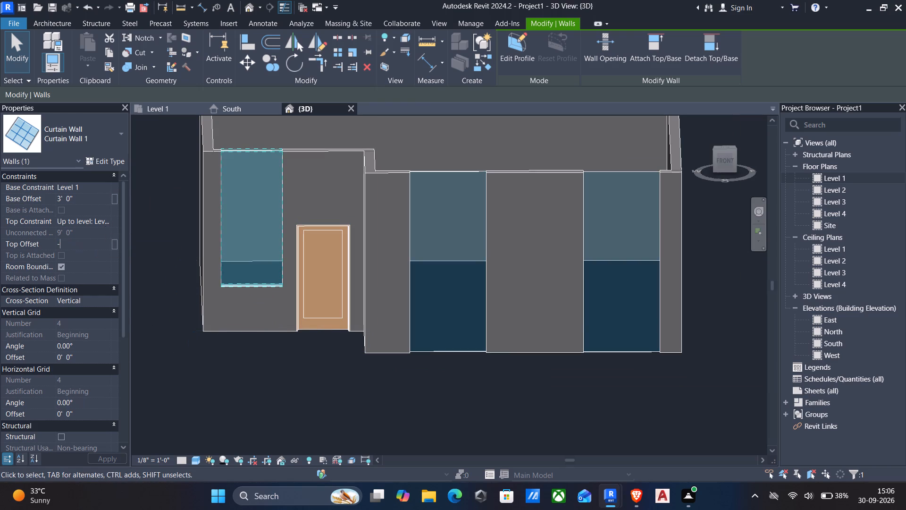
{"action": "key", "text": "3"}
{"action": "key", "text": "apostrophe"}
{"action": "key", "text": "Return"}
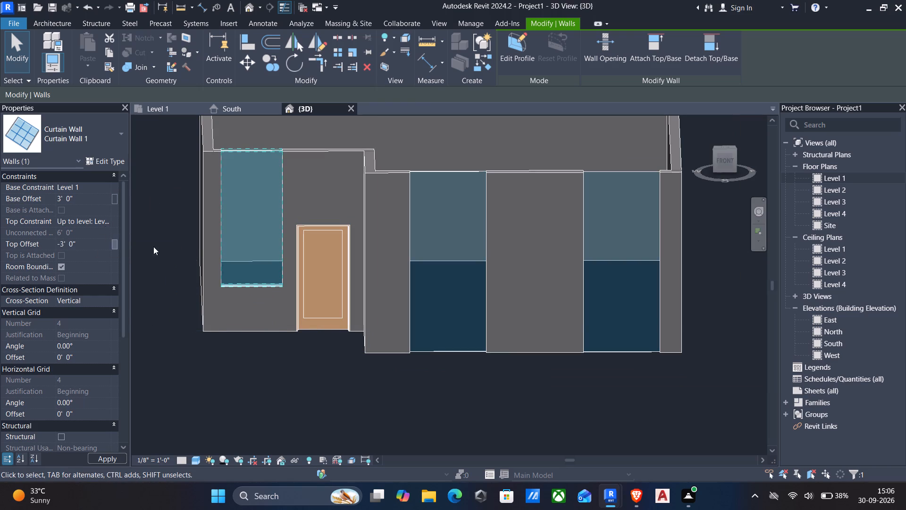
{"action": "scroll", "coordinate": [272, 209], "scroll_direction": "down", "scroll_amount": 2}
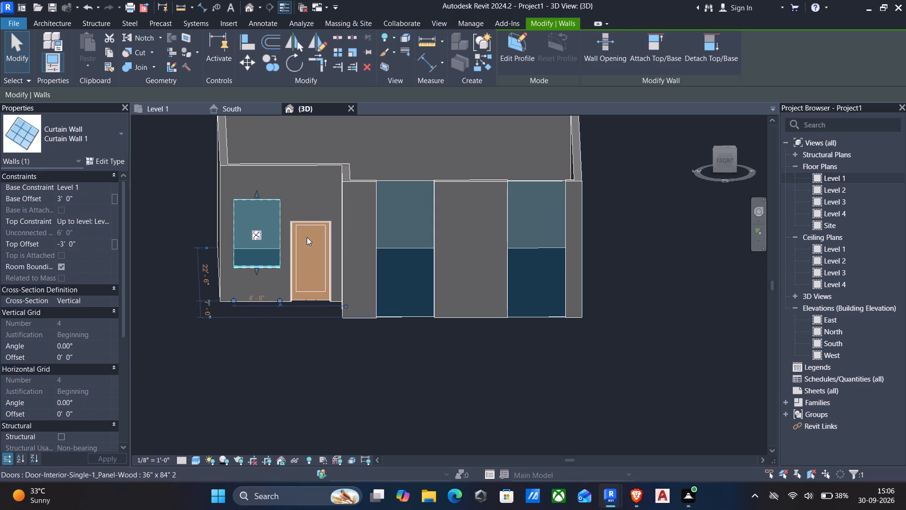
Set the sill height of the door in the recessed south wall to 2'.
{"action": "left_click", "coordinate": [303, 222]}
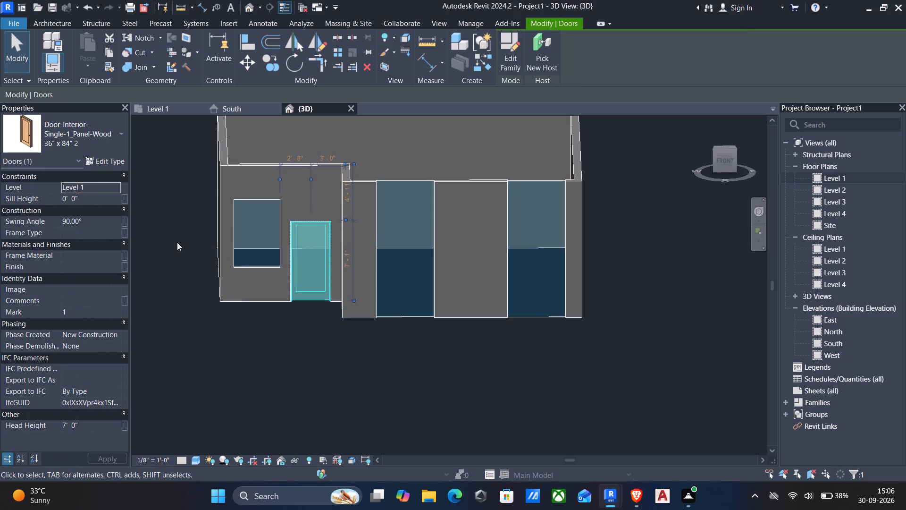
{"action": "left_click", "coordinate": [101, 198]}
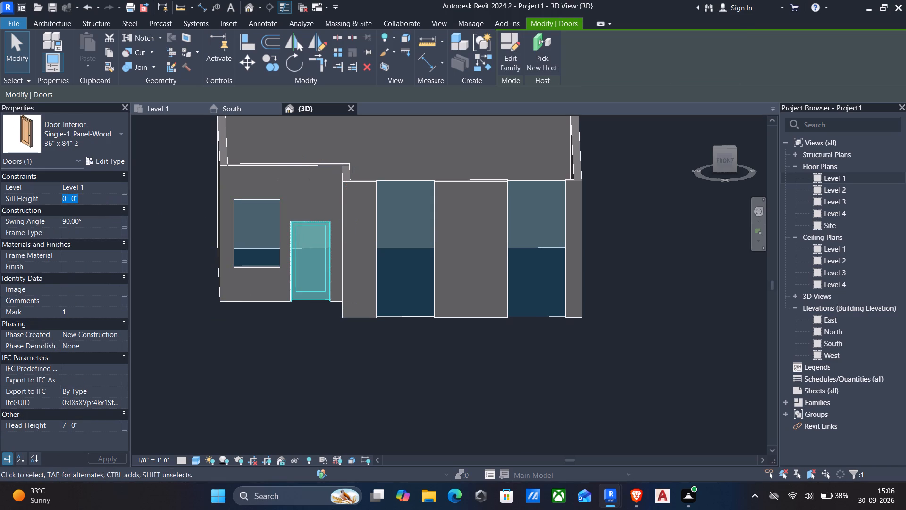
{"action": "type", "text": "2'"}
{"action": "key", "text": "Return"}
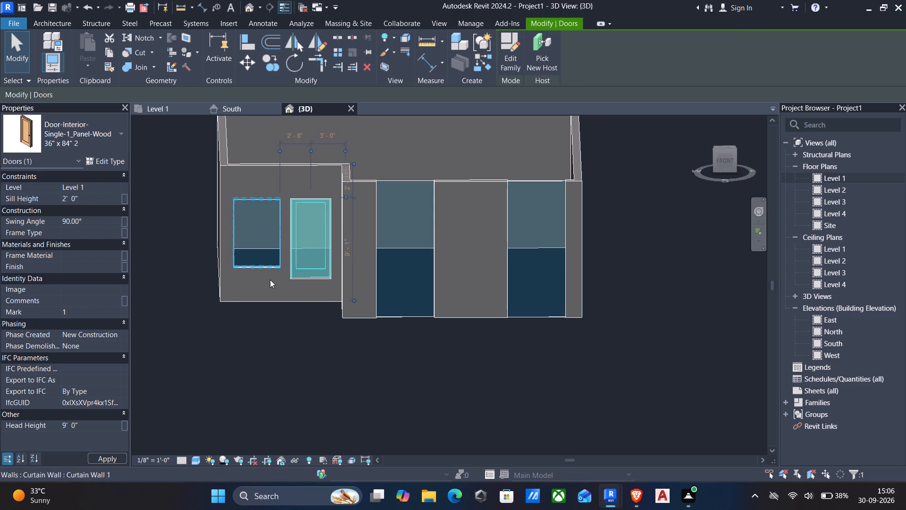
{"action": "scroll", "coordinate": [271, 280], "scroll_direction": "up", "scroll_amount": 3}
{"action": "key", "text": "Escape"}
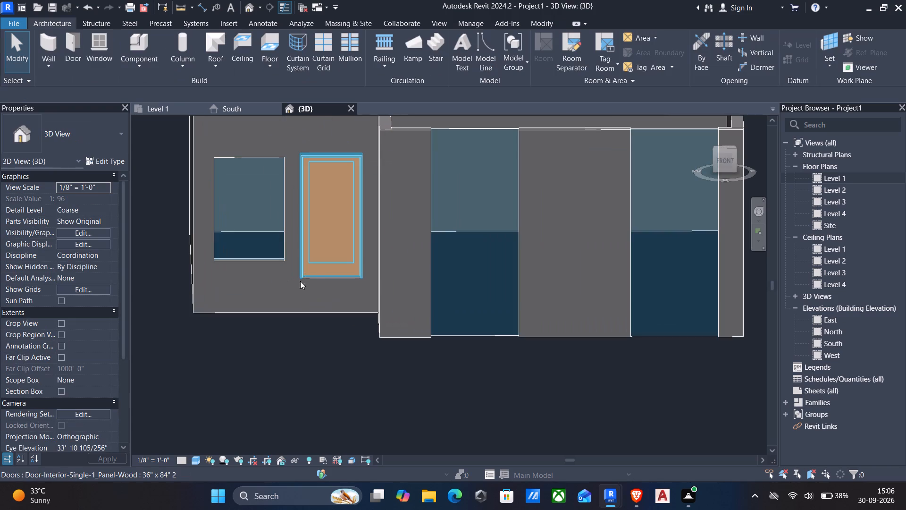
Set the base offset of the curtain wall beside the recessed south door to 4'.
{"action": "middle_click_drag", "start_coordinate": [296, 260], "coordinate": [297, 304]}
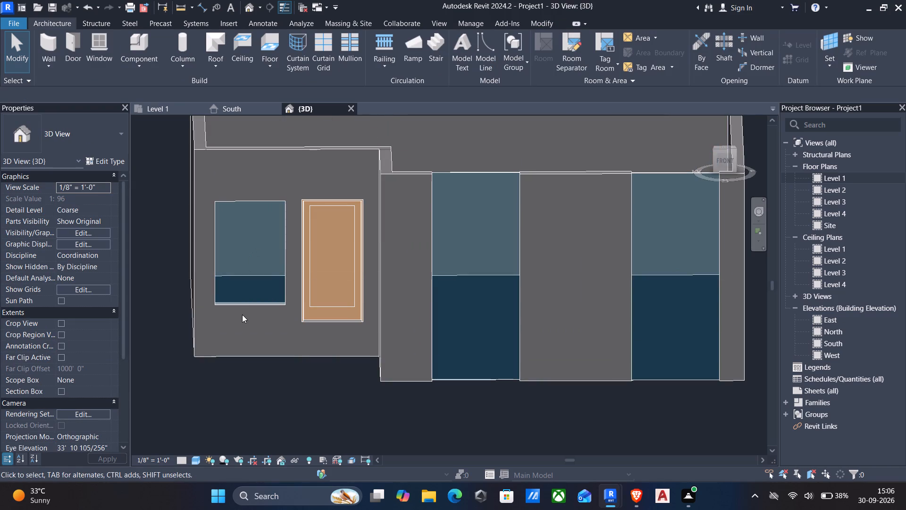
{"action": "left_click", "coordinate": [242, 307]}
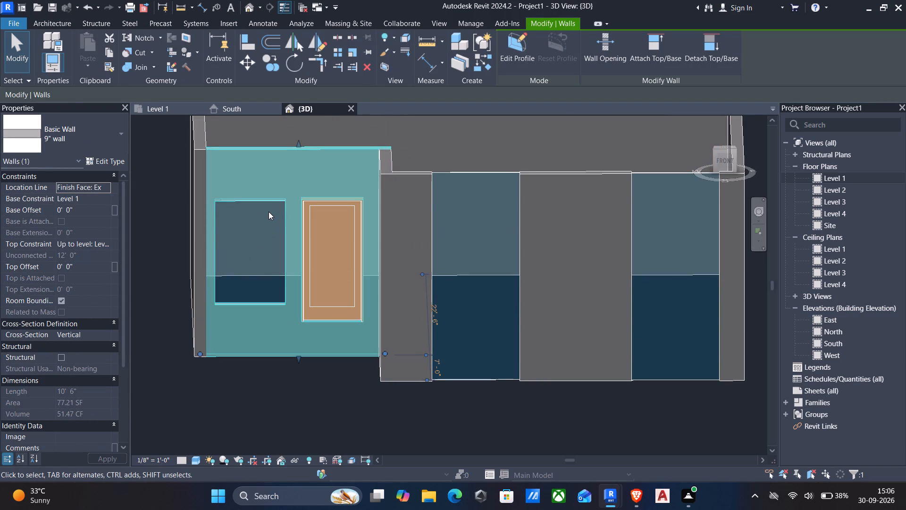
{"action": "key", "text": "Escape"}
{"action": "left_click", "coordinate": [250, 202]}
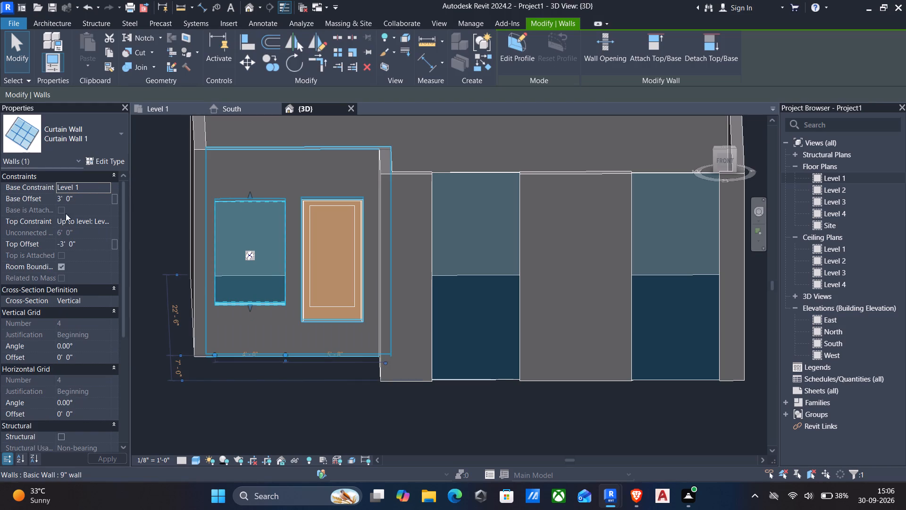
{"action": "left_click", "coordinate": [88, 203]}
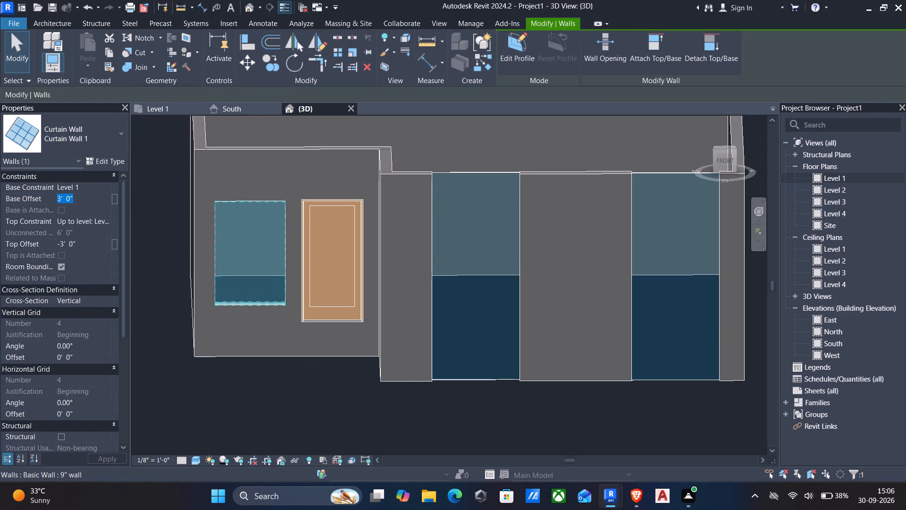
{"action": "type", "text": "4'"}
{"action": "key", "text": "Return"}
{"action": "scroll", "coordinate": [233, 226], "scroll_direction": "down", "scroll_amount": 1}
{"action": "key", "text": "Escape"}
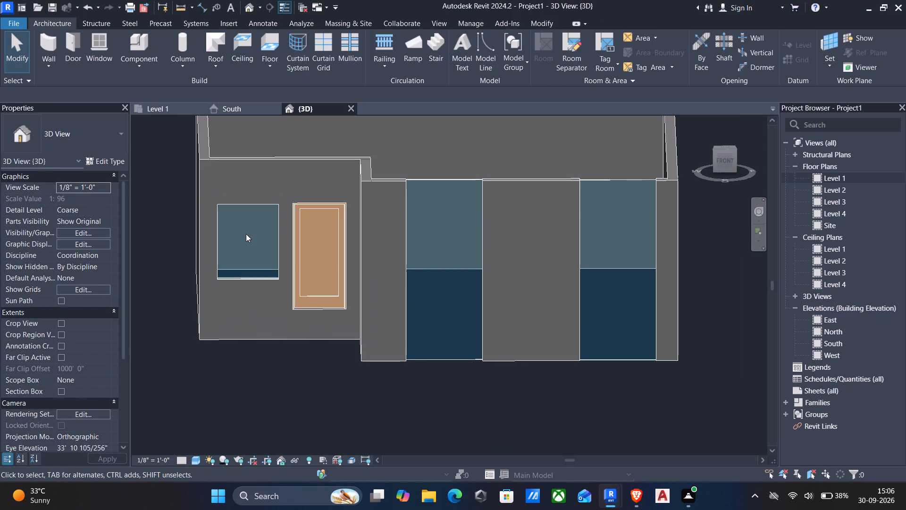
Align the top and bottom edges of the main south wall's western curtain wall with those of the recessed wall's curtain wall.
{"action": "type", "text": "al"}
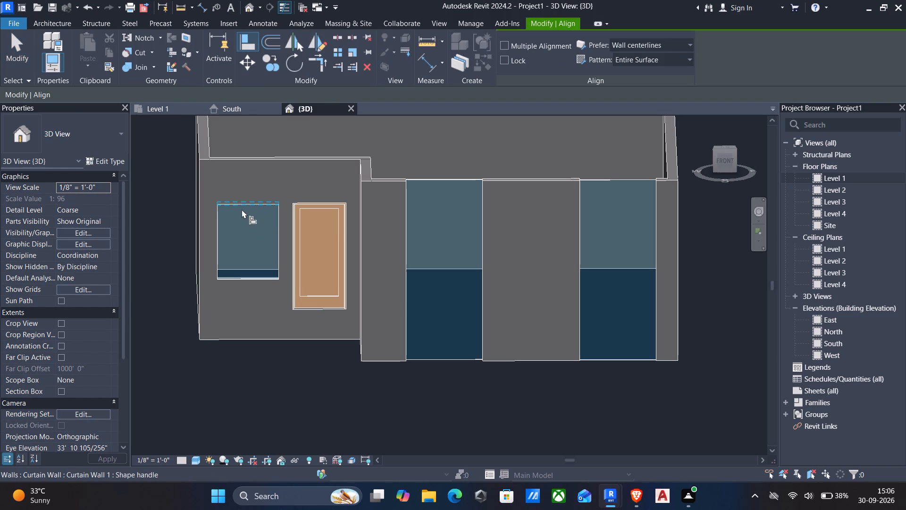
{"action": "left_click", "coordinate": [233, 205]}
{"action": "left_click", "coordinate": [446, 177]}
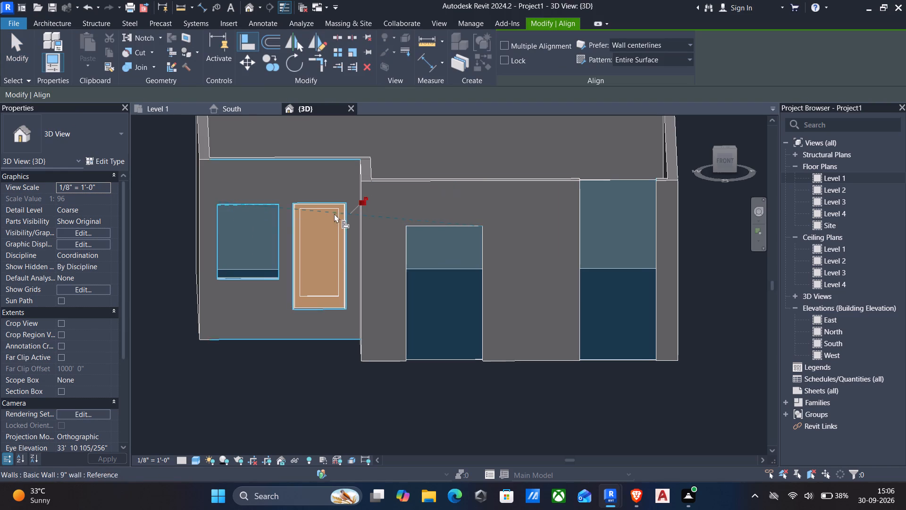
{"action": "left_click", "coordinate": [244, 277]}
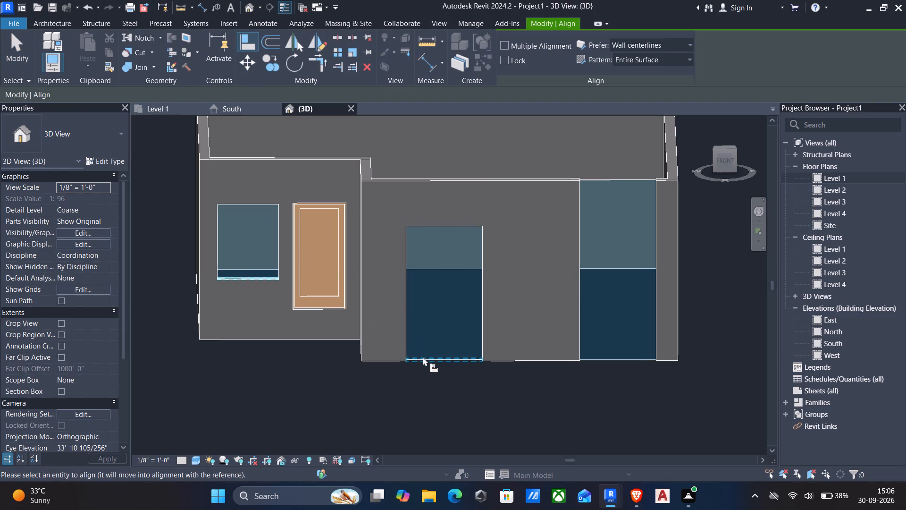
{"action": "left_click", "coordinate": [423, 358]}
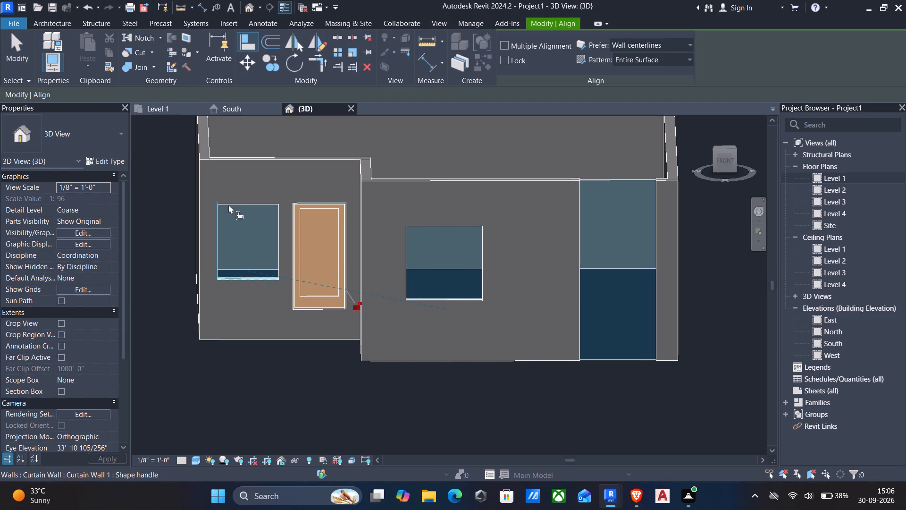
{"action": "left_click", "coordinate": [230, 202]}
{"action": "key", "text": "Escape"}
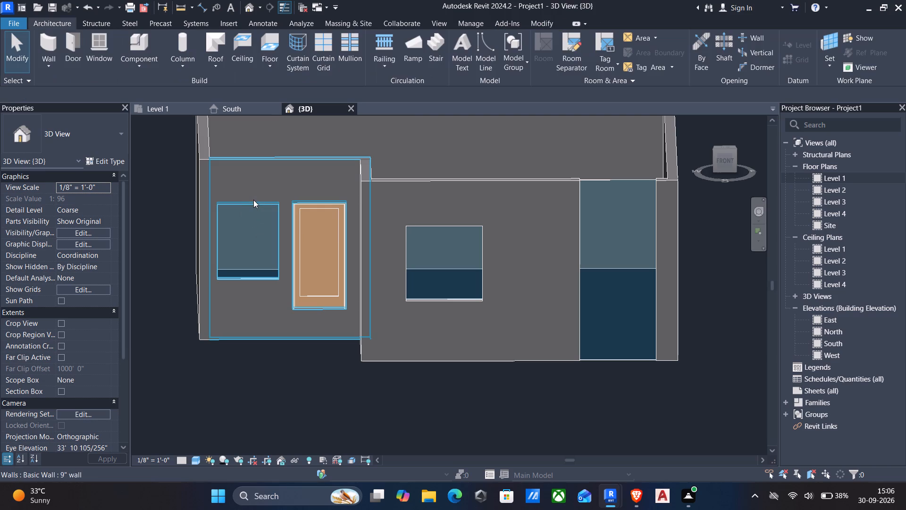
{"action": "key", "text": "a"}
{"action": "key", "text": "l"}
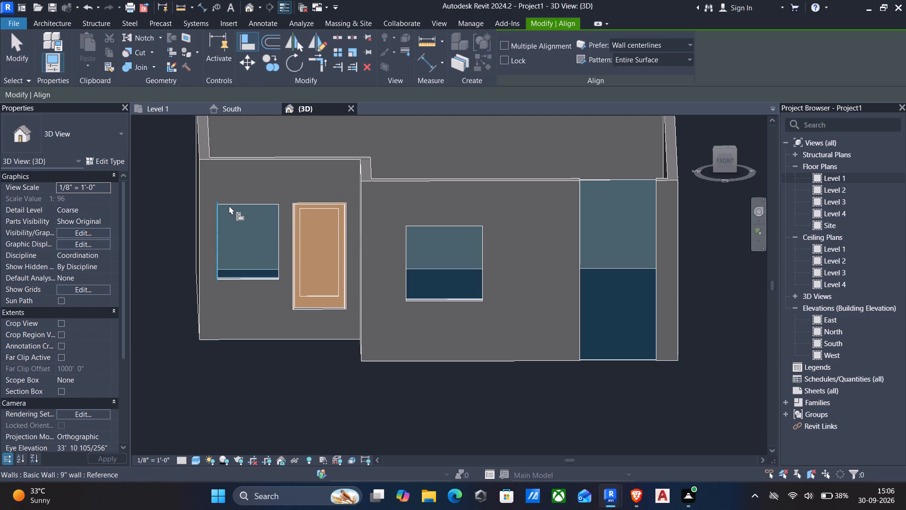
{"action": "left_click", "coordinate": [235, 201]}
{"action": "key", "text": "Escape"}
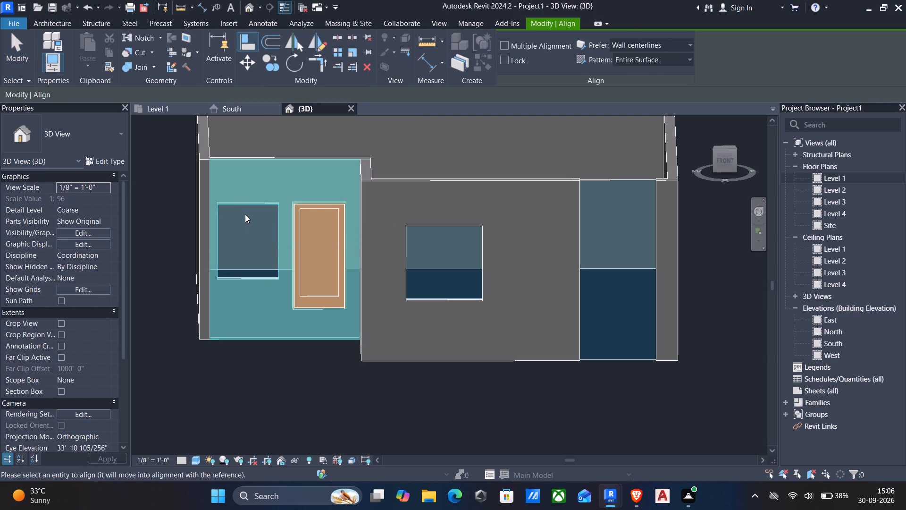
Align the top and bottom edges of the main south wall's eastern curtain wall with those of the recessed wall's curtain wall.
{"action": "type", "text": "al"}
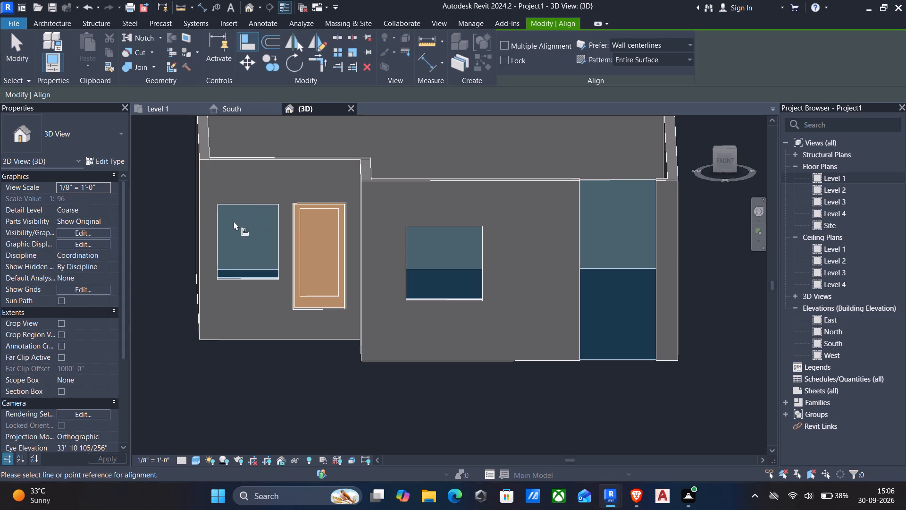
{"action": "left_click", "coordinate": [245, 206]}
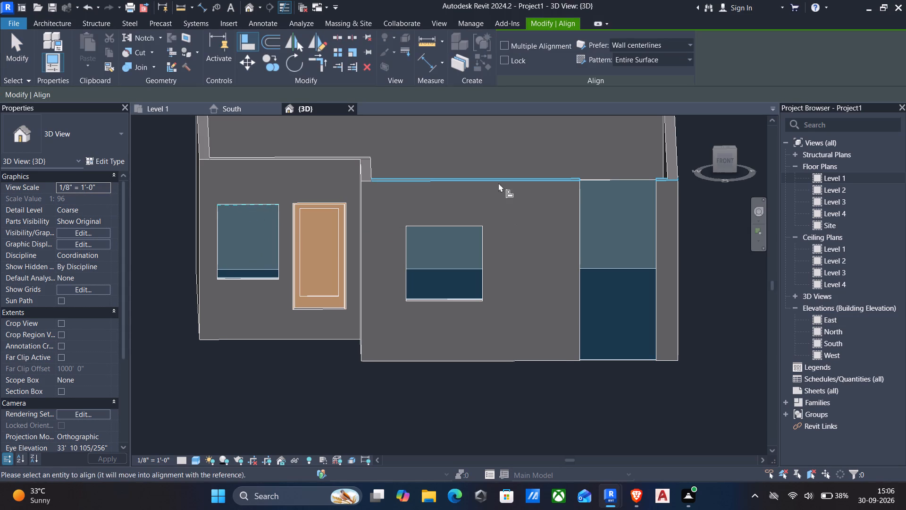
{"action": "left_click", "coordinate": [635, 176]}
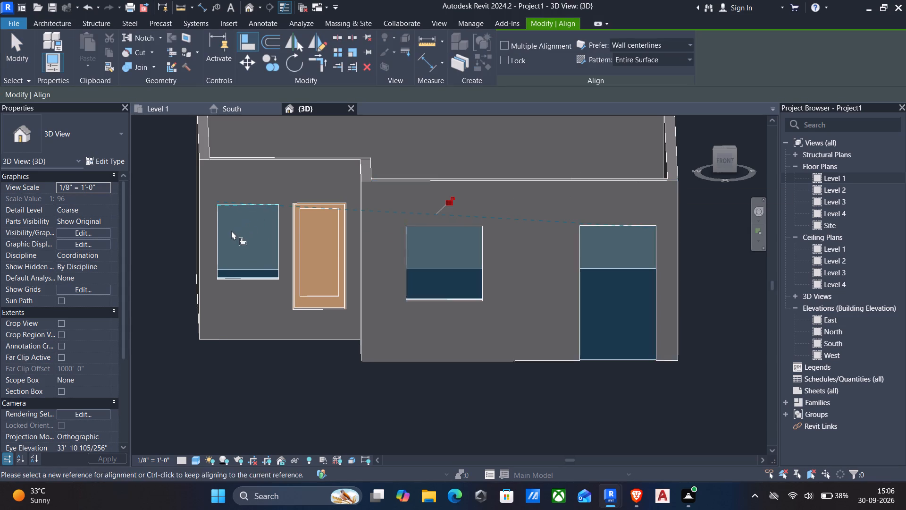
{"action": "scroll", "coordinate": [222, 241], "scroll_direction": "down", "scroll_amount": 1}
{"action": "left_click", "coordinate": [239, 273]}
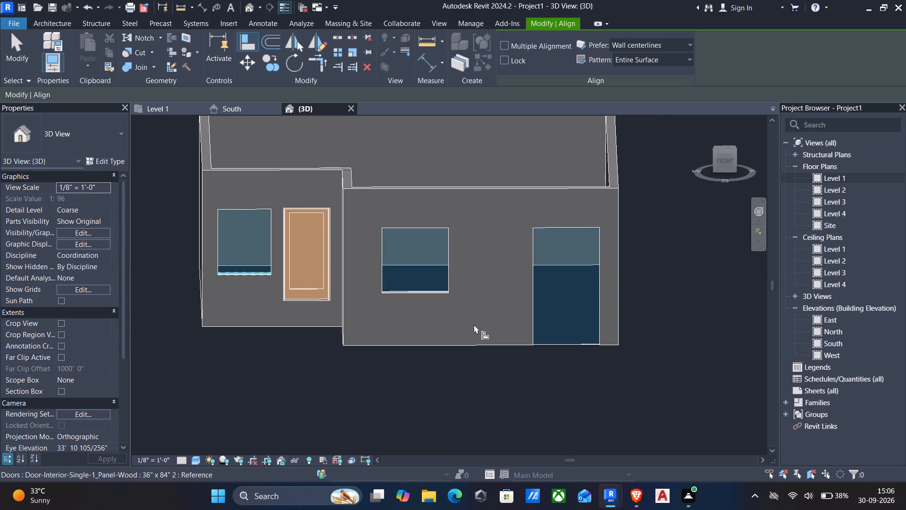
{"action": "left_click", "coordinate": [565, 343]}
{"action": "scroll", "coordinate": [535, 324], "scroll_direction": "down", "scroll_amount": 2}
{"action": "middle_click_drag", "start_coordinate": [535, 324], "coordinate": [593, 320]}
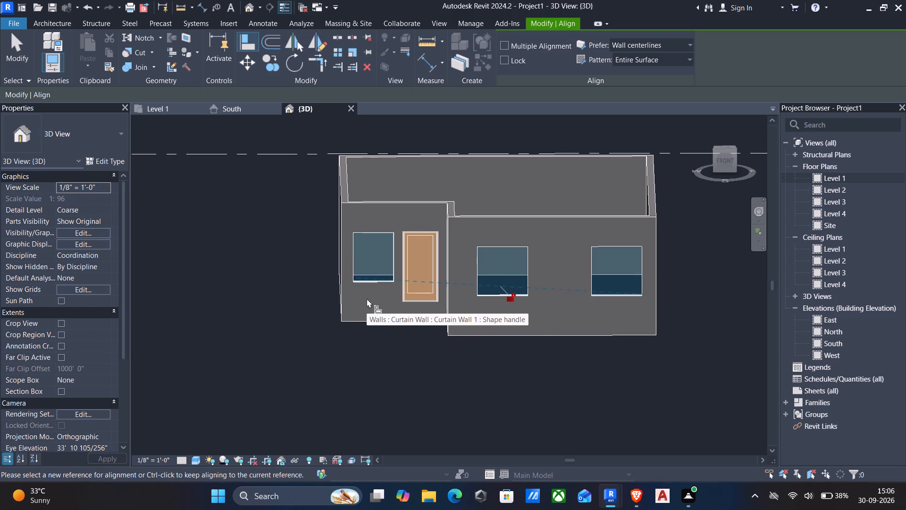
{"action": "key", "text": "Escape"}
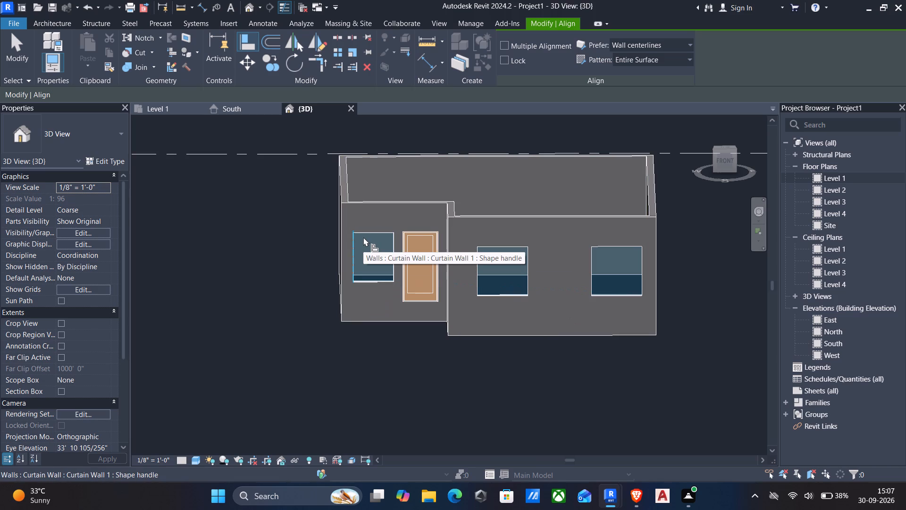
{"action": "middle_click_drag", "start_coordinate": [316, 260], "coordinate": [280, 278]}
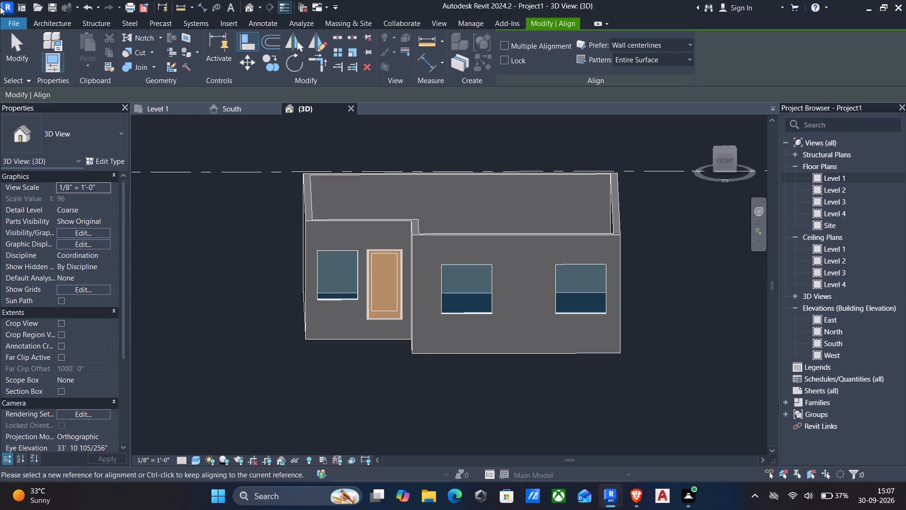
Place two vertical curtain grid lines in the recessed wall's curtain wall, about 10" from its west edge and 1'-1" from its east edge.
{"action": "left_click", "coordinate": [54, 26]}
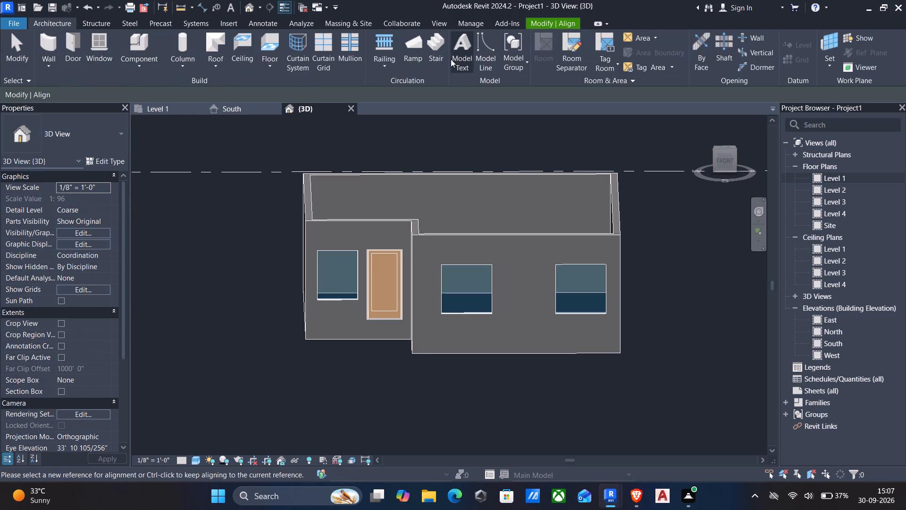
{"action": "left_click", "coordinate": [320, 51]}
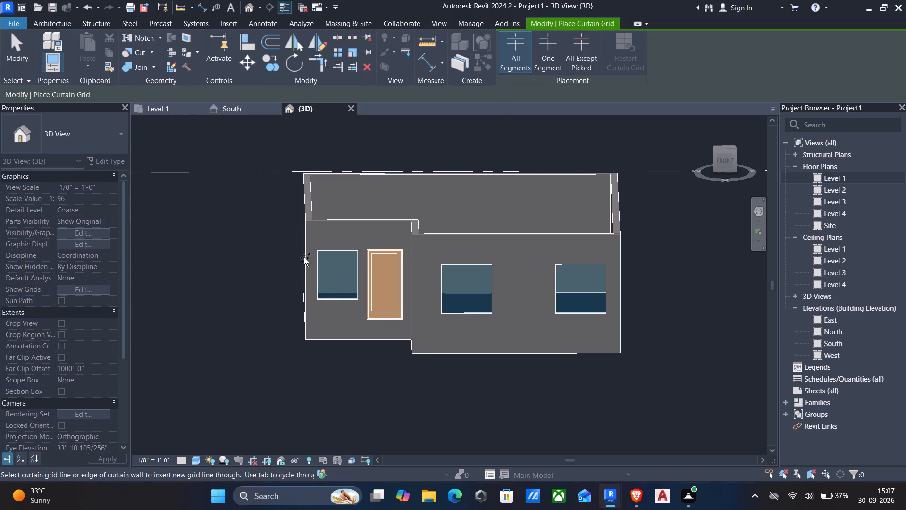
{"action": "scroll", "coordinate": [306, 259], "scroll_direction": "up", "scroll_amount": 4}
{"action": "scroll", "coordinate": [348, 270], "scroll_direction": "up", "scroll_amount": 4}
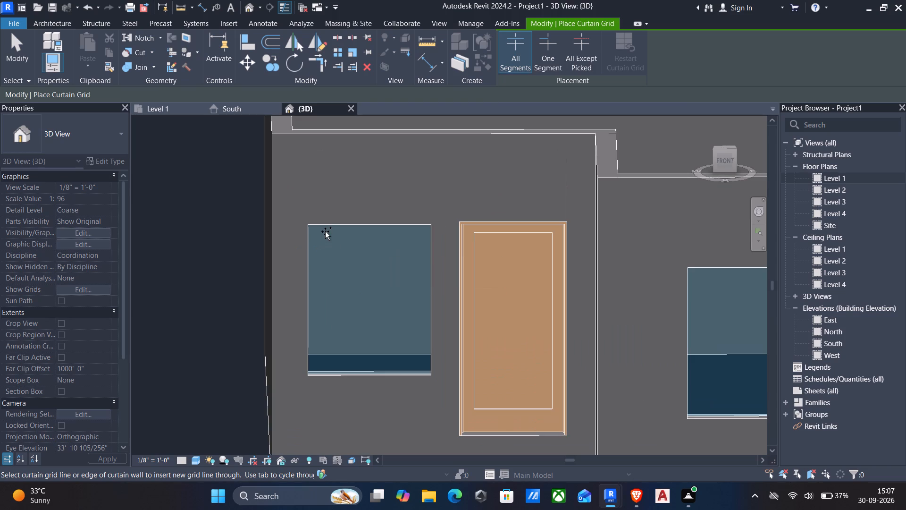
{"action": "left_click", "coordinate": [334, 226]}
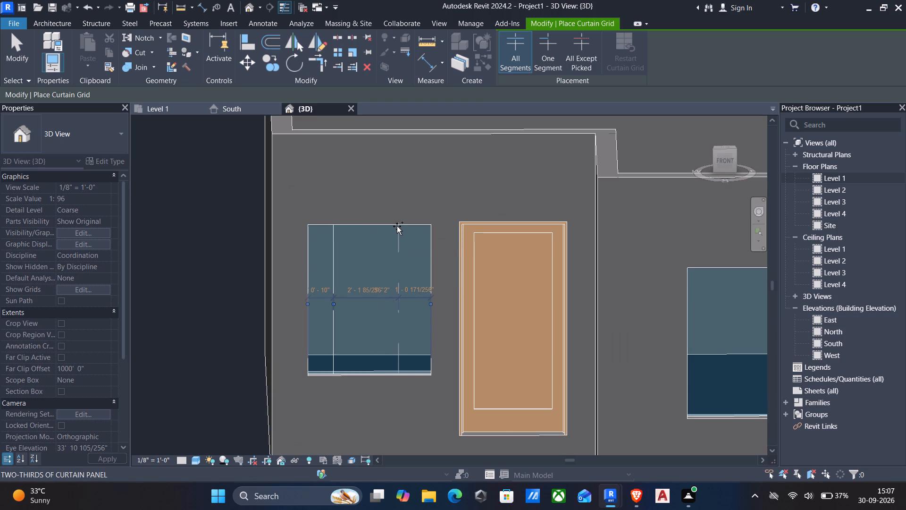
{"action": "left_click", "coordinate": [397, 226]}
Divide both curtain walls of the main south wall into three equal 1'-8" panels with vertical curtain grid lines.
{"action": "scroll", "coordinate": [392, 235], "scroll_direction": "down", "scroll_amount": 3}
{"action": "middle_click_drag", "start_coordinate": [391, 237], "coordinate": [342, 236]}
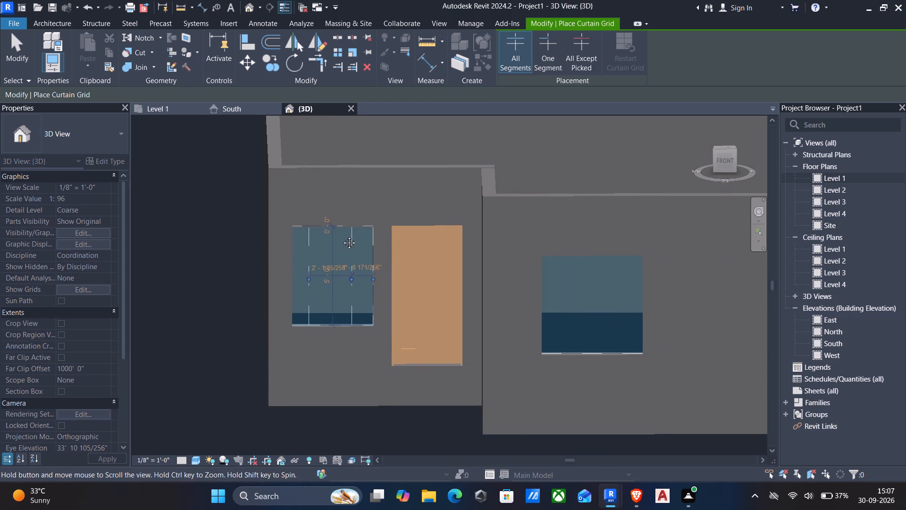
{"action": "middle_click_drag", "start_coordinate": [342, 236], "coordinate": [341, 236]}
{"action": "left_click", "coordinate": [562, 256]}
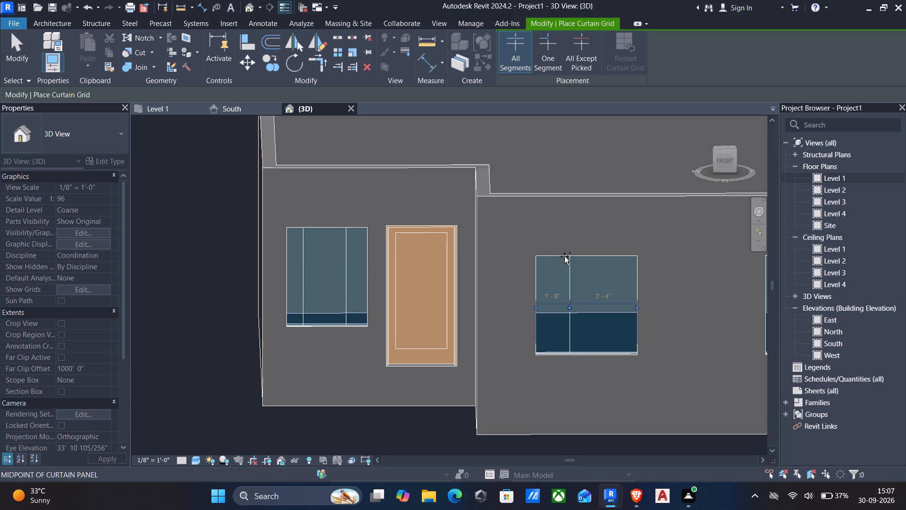
{"action": "left_click", "coordinate": [604, 258]}
{"action": "middle_click_drag", "start_coordinate": [634, 270], "coordinate": [532, 269]}
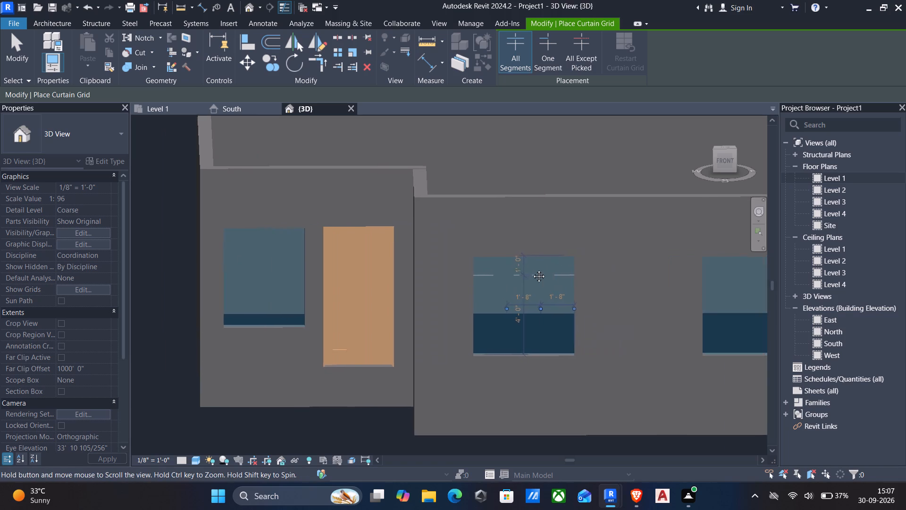
{"action": "middle_click_drag", "start_coordinate": [532, 269], "coordinate": [439, 270]}
{"action": "scroll", "coordinate": [447, 271], "scroll_direction": "down", "scroll_amount": 3}
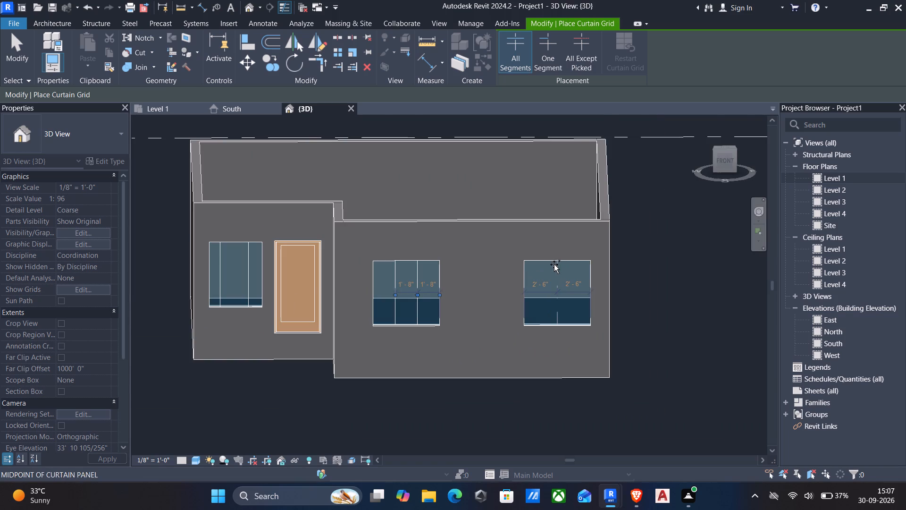
{"action": "scroll", "coordinate": [543, 264], "scroll_direction": "up", "scroll_amount": 2}
{"action": "left_click", "coordinate": [546, 260]}
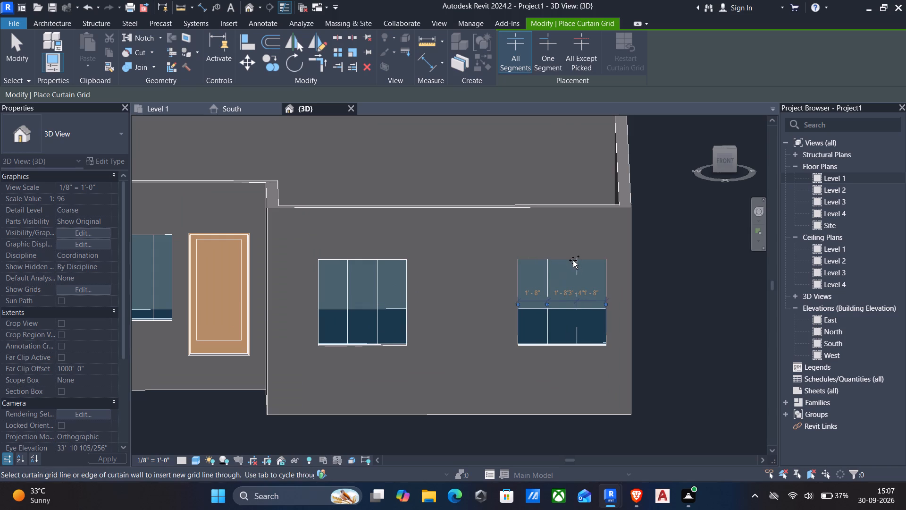
{"action": "left_click", "coordinate": [571, 259]}
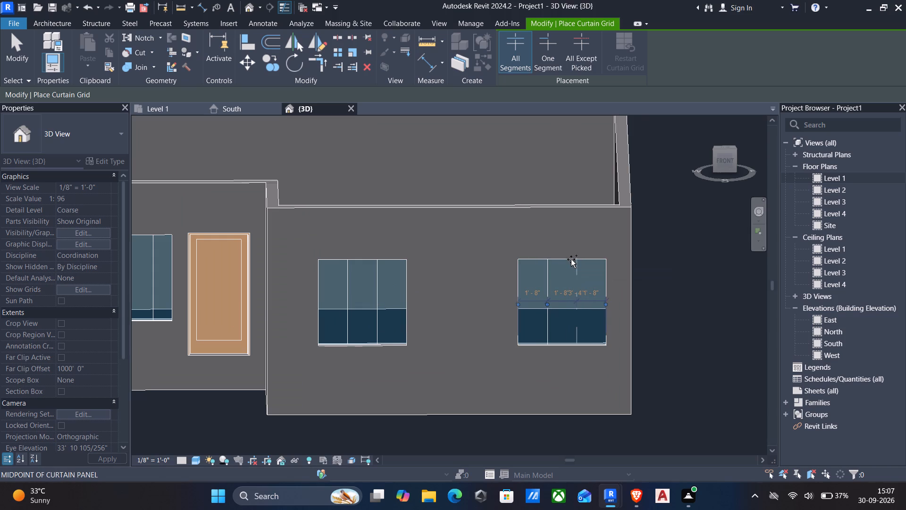
{"action": "scroll", "coordinate": [571, 271], "scroll_direction": "down", "scroll_amount": 4}
{"action": "middle_click_drag", "start_coordinate": [563, 283], "coordinate": [649, 284]}
{"action": "key", "text": "Escape"}
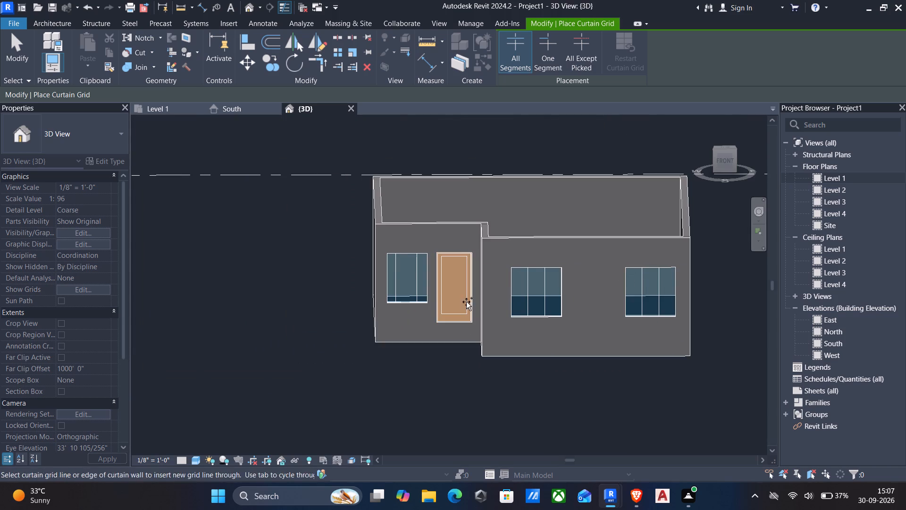
{"action": "scroll", "coordinate": [419, 289], "scroll_direction": "up", "scroll_amount": 4}
{"action": "key", "text": "Escape"}
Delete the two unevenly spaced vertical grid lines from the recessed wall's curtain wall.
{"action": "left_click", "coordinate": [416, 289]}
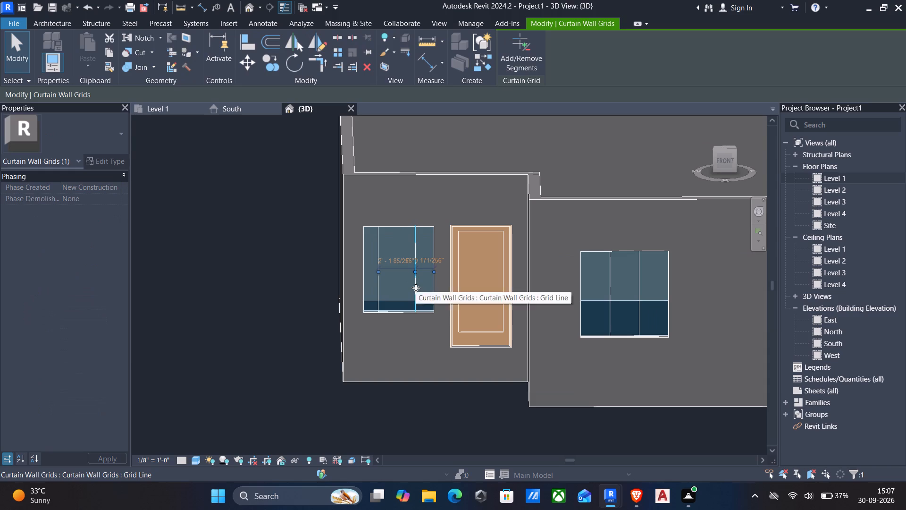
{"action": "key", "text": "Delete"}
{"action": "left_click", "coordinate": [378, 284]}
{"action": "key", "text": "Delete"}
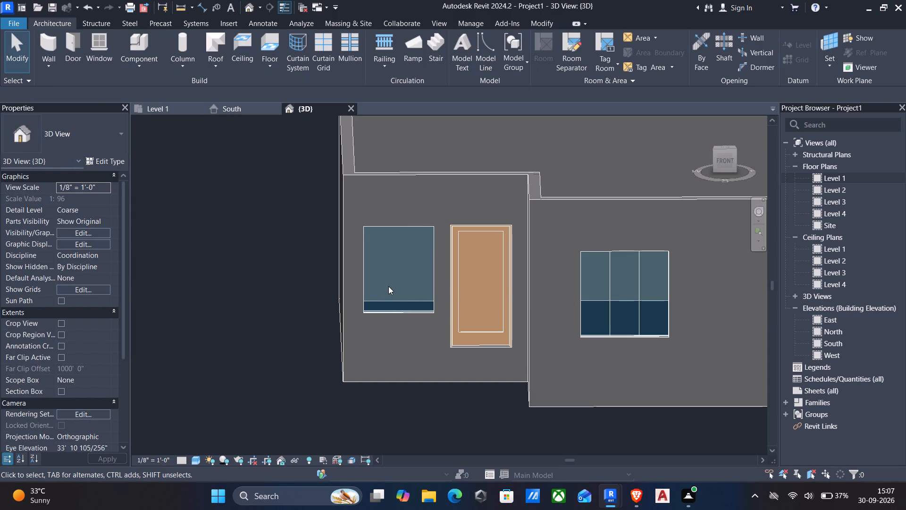
Divide the recessed wall's curtain wall into three equal 1'-4" panels with two vertical curtain grid lines.
{"action": "left_click", "coordinate": [327, 43]}
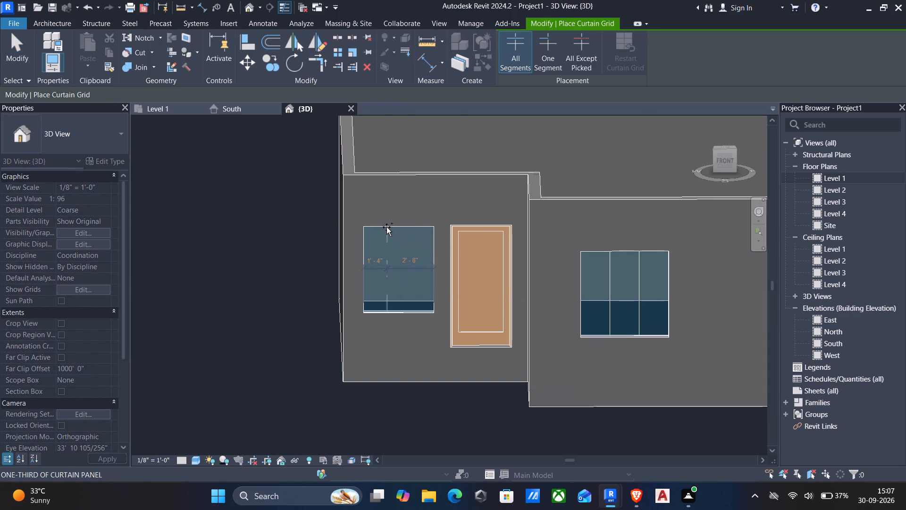
{"action": "left_click", "coordinate": [387, 227]}
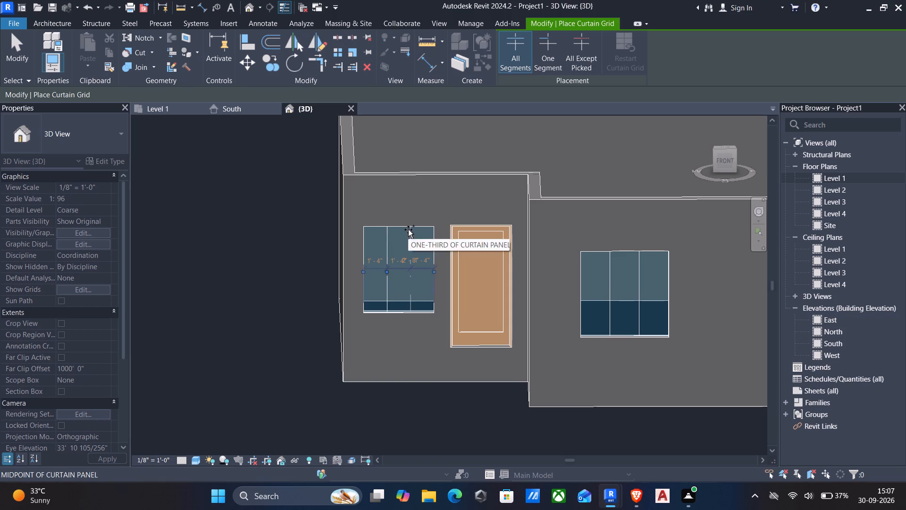
{"action": "left_click", "coordinate": [408, 229]}
{"action": "key", "text": "Escape"}
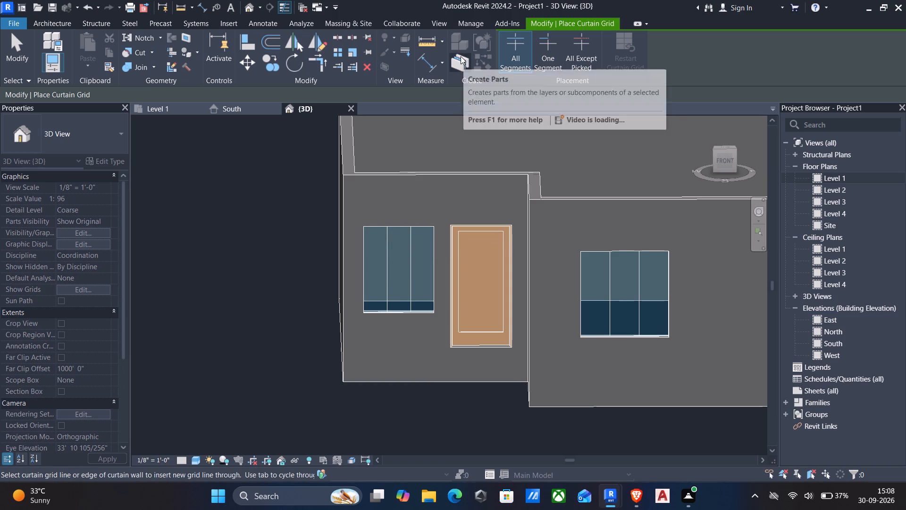
{"action": "key", "text": "Escape"}
Place 2.5" x 5" rectangular mullions on all grid lines of the three south-facing curtain walls.
{"action": "left_click", "coordinate": [50, 22]}
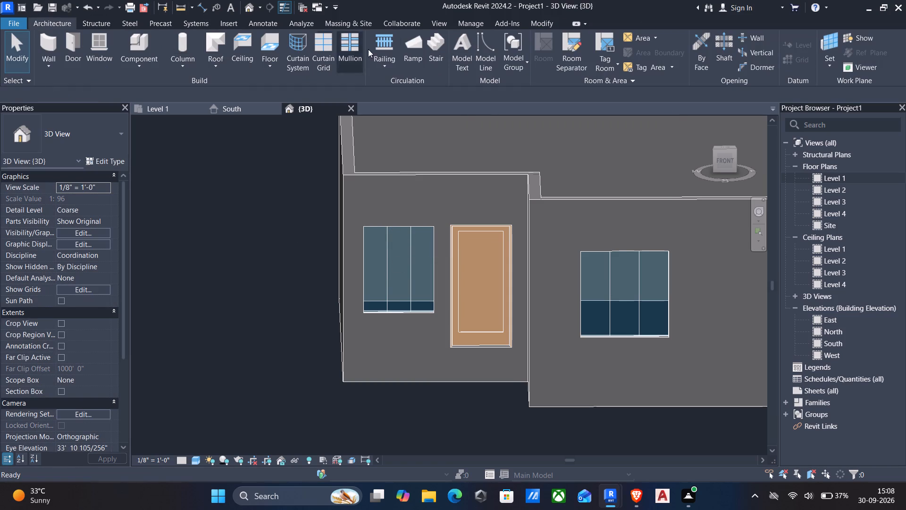
{"action": "left_click", "coordinate": [348, 36]}
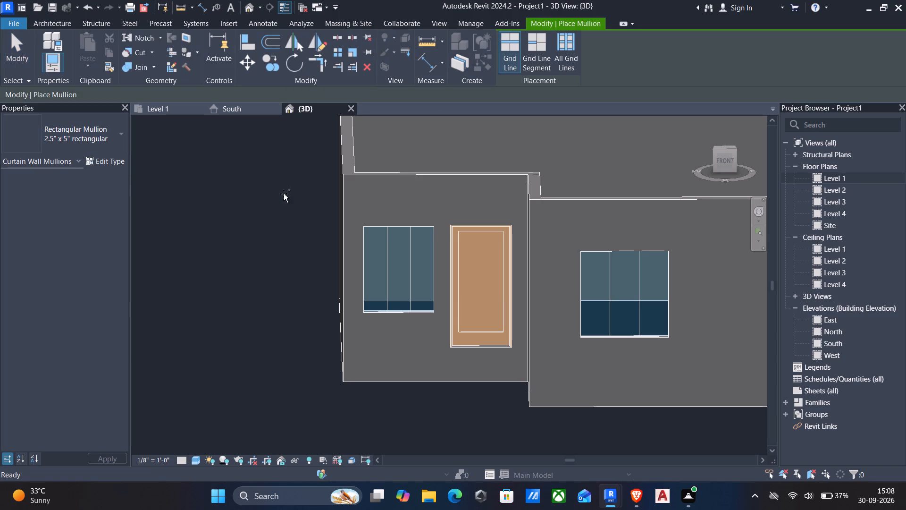
{"action": "left_click", "coordinate": [564, 46]}
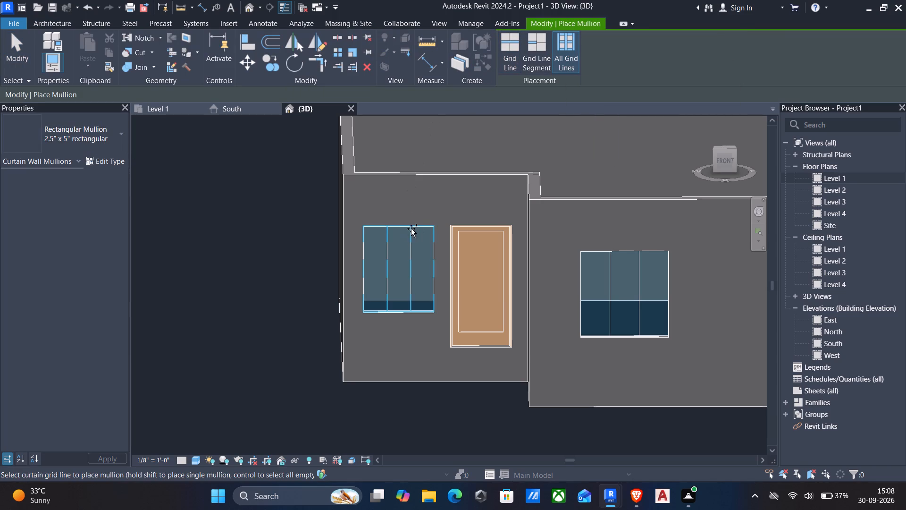
{"action": "left_click", "coordinate": [409, 230]}
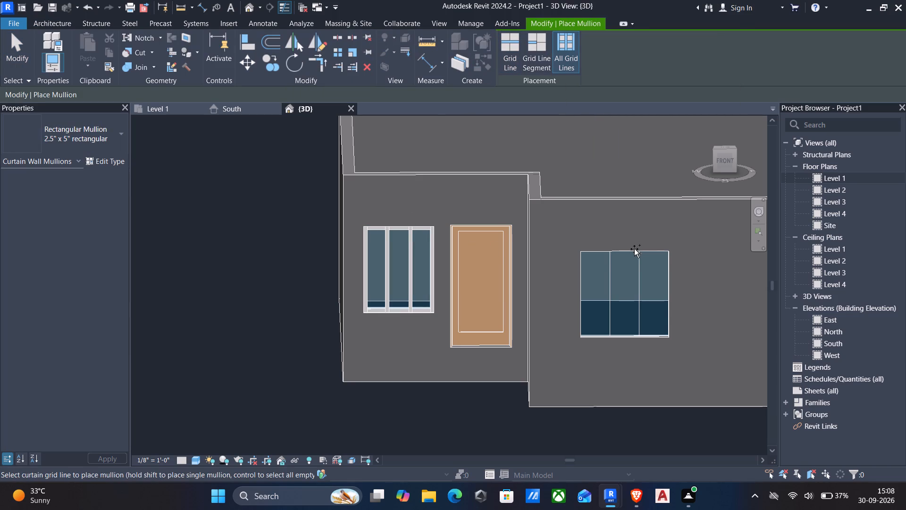
{"action": "left_click", "coordinate": [640, 258]}
{"action": "scroll", "coordinate": [640, 258], "scroll_direction": "down", "scroll_amount": 4}
{"action": "middle_click_drag", "start_coordinate": [638, 261], "coordinate": [367, 262]}
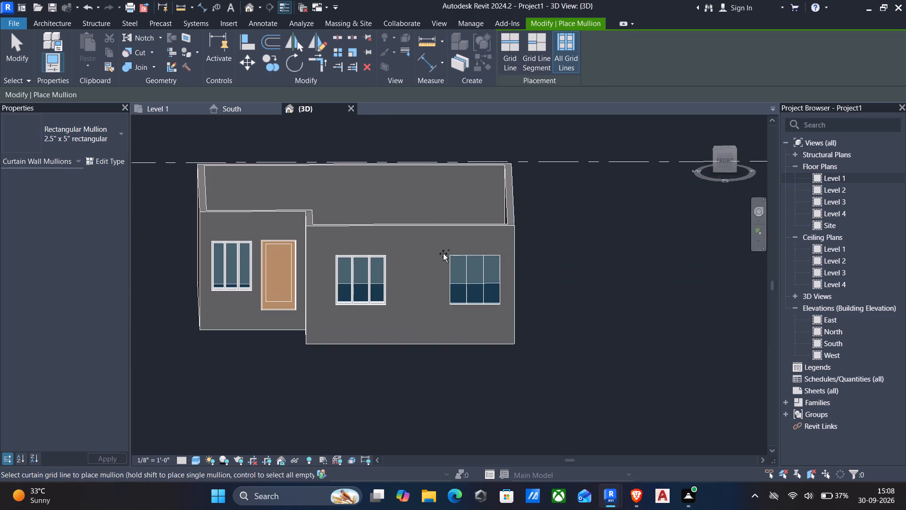
{"action": "scroll", "coordinate": [498, 271], "scroll_direction": "up", "scroll_amount": 2}
{"action": "left_click", "coordinate": [478, 259]}
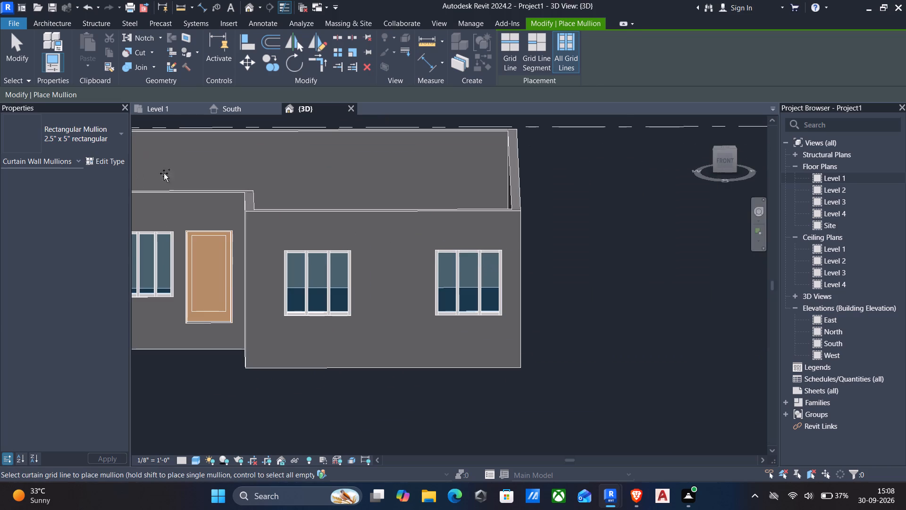
Create a new material named "window mulions" and assign it to the 2.5" x 5" rectangular mullion type.
{"action": "left_click", "coordinate": [101, 160]}
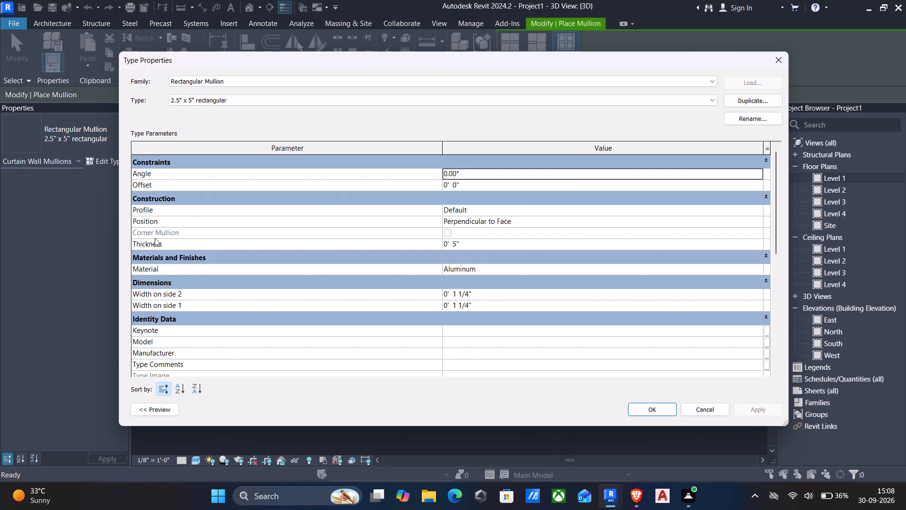
{"action": "left_click", "coordinate": [757, 269]}
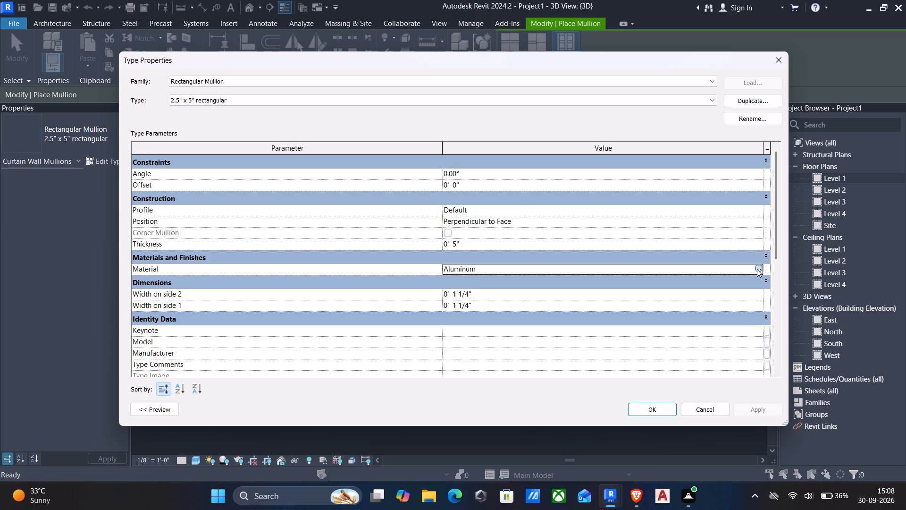
{"action": "scroll", "coordinate": [88, 204], "scroll_direction": "up", "scroll_amount": 6}
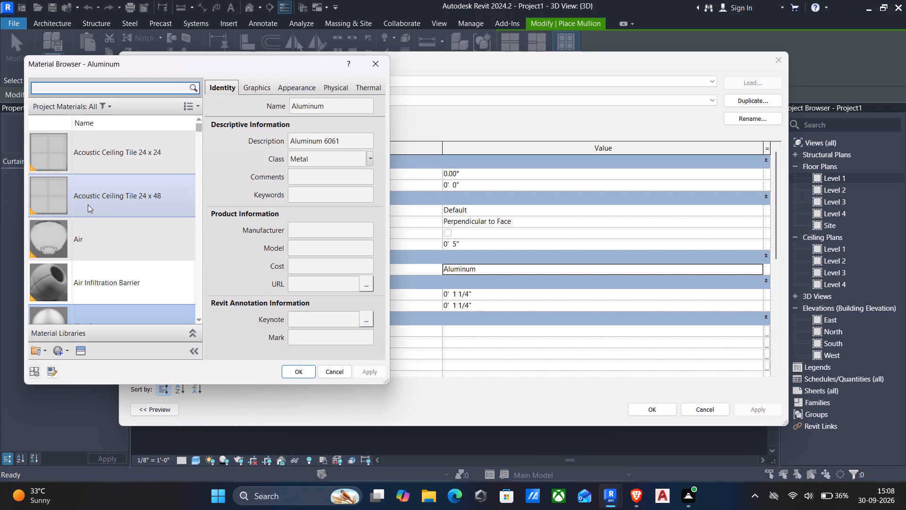
{"action": "scroll", "coordinate": [88, 204], "scroll_direction": "up", "scroll_amount": 7}
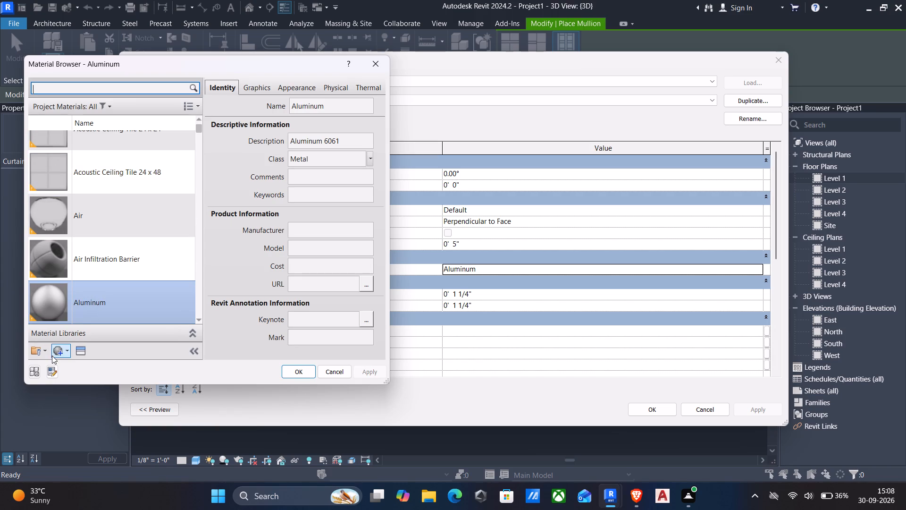
{"action": "left_click", "coordinate": [57, 348]}
{"action": "left_click", "coordinate": [82, 368]}
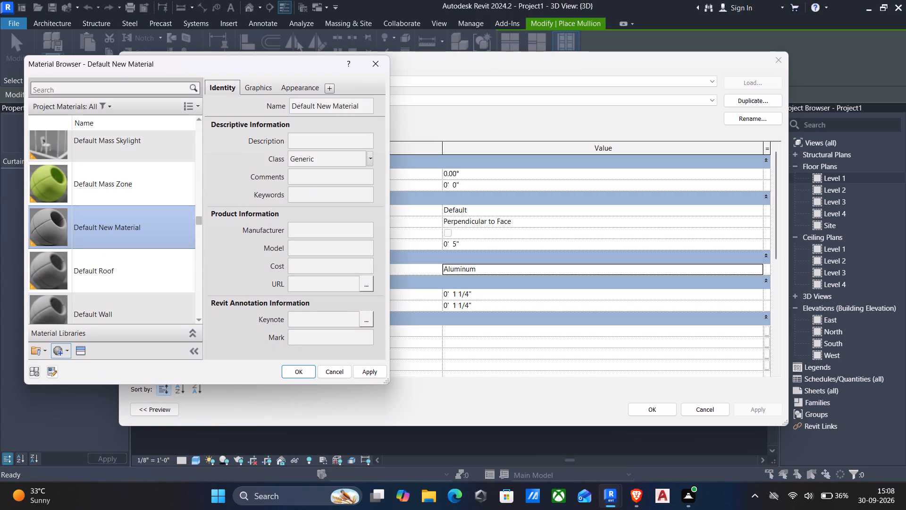
{"action": "left_click_drag", "start_coordinate": [361, 103], "coordinate": [472, 100]}
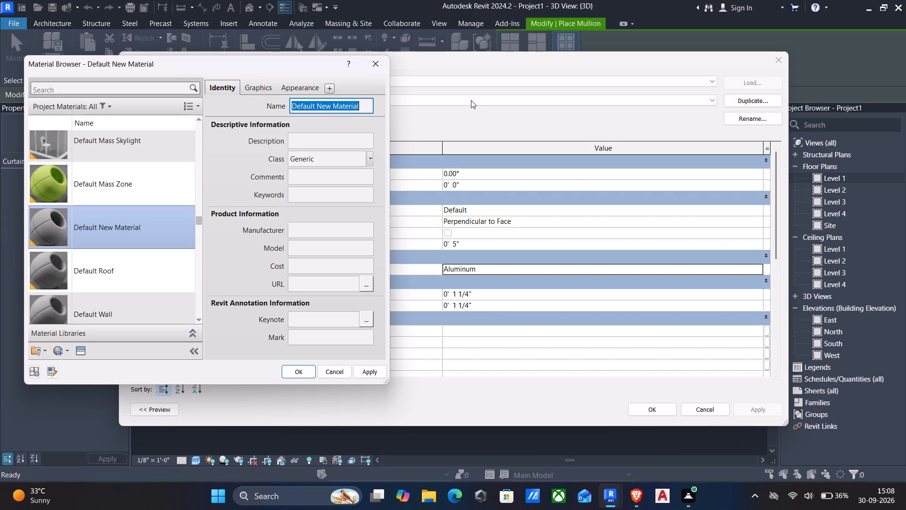
{"action": "type", "text": "window mulions"}
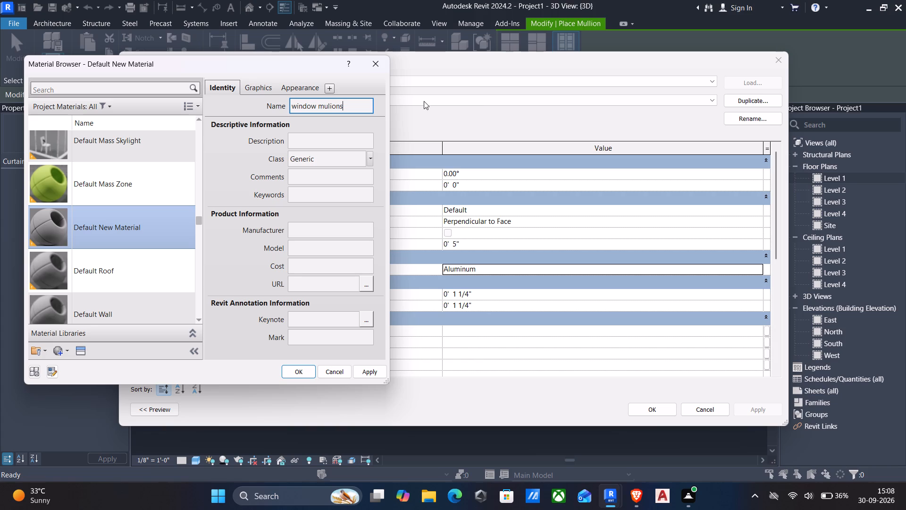
{"action": "left_click", "coordinate": [367, 371]}
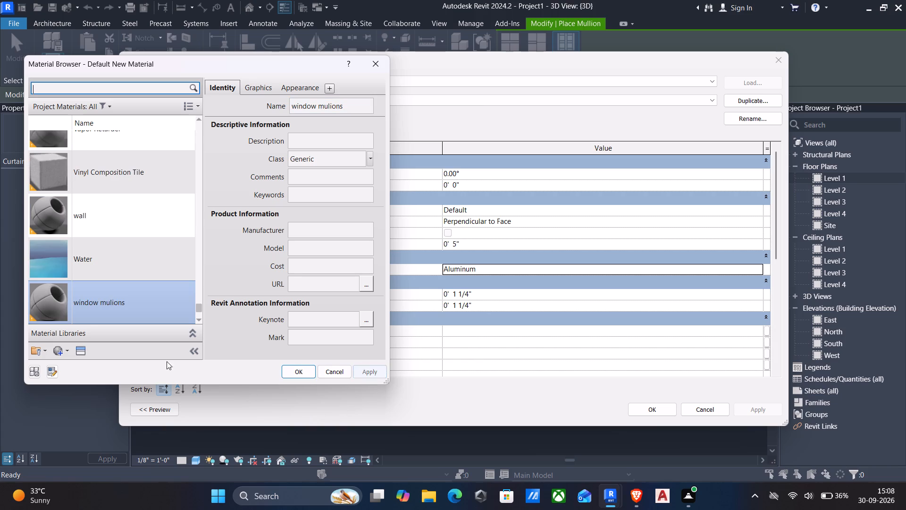
{"action": "left_click", "coordinate": [294, 370]}
{"action": "scroll", "coordinate": [452, 232], "scroll_direction": "down", "scroll_amount": 5}
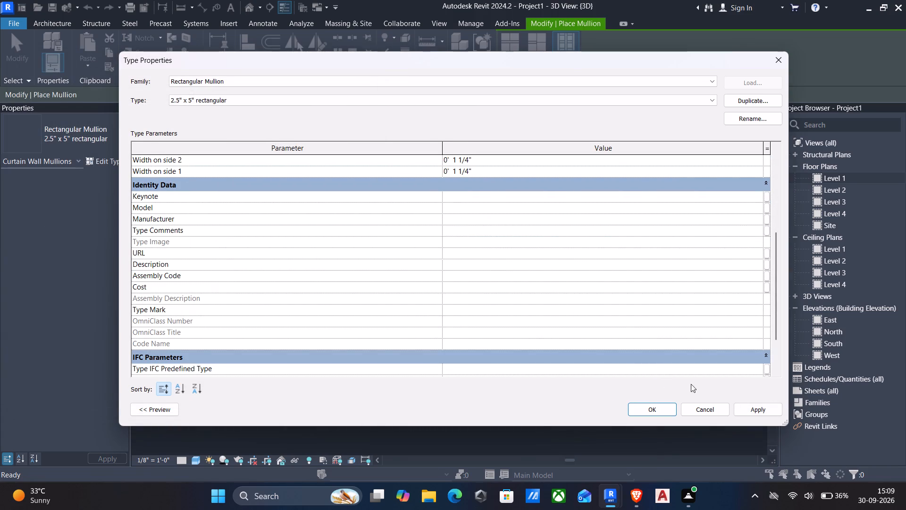
{"action": "left_click", "coordinate": [749, 408]}
{"action": "left_click", "coordinate": [663, 411]}
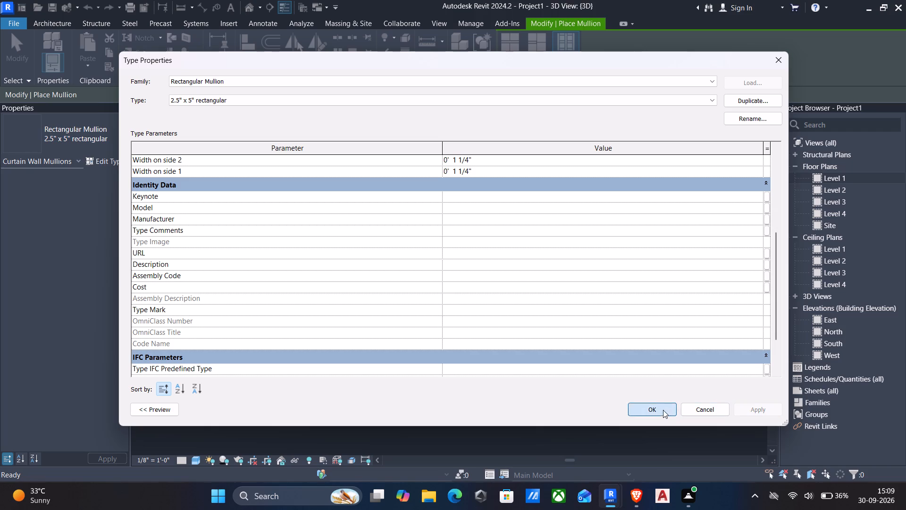
{"action": "middle_click_drag", "start_coordinate": [414, 320], "coordinate": [615, 313]}
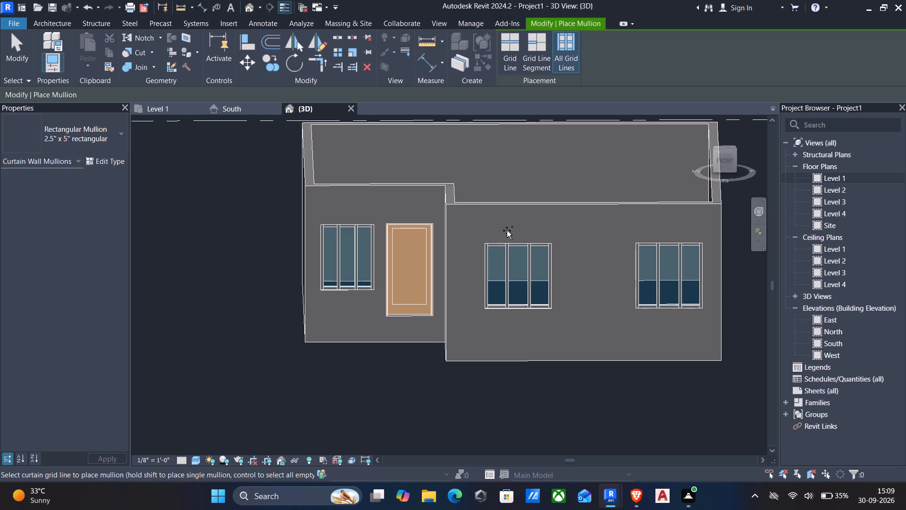
{"action": "key", "text": "Escape"}
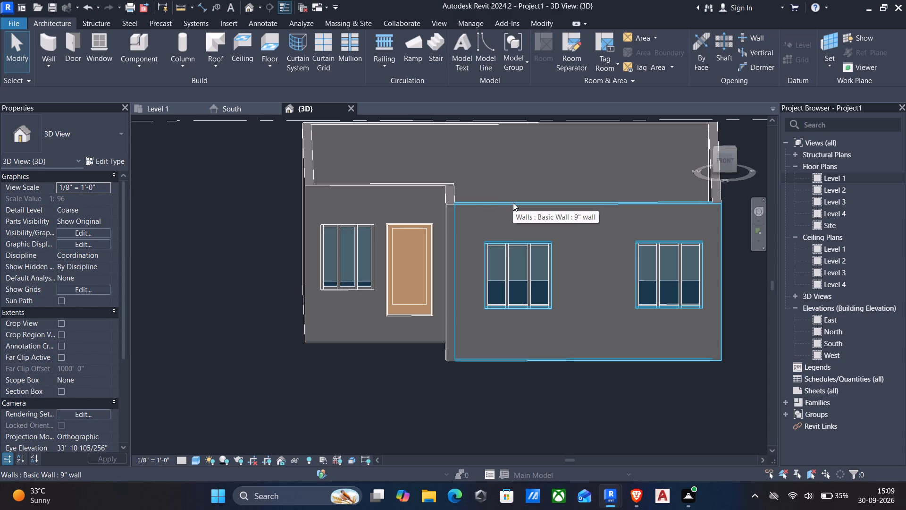
Start an in-place model component in the Generic Models category, keeping the default name.
{"action": "scroll", "coordinate": [485, 203], "scroll_direction": "up", "scroll_amount": 3}
{"action": "middle_click_drag", "start_coordinate": [482, 210], "coordinate": [430, 183]}
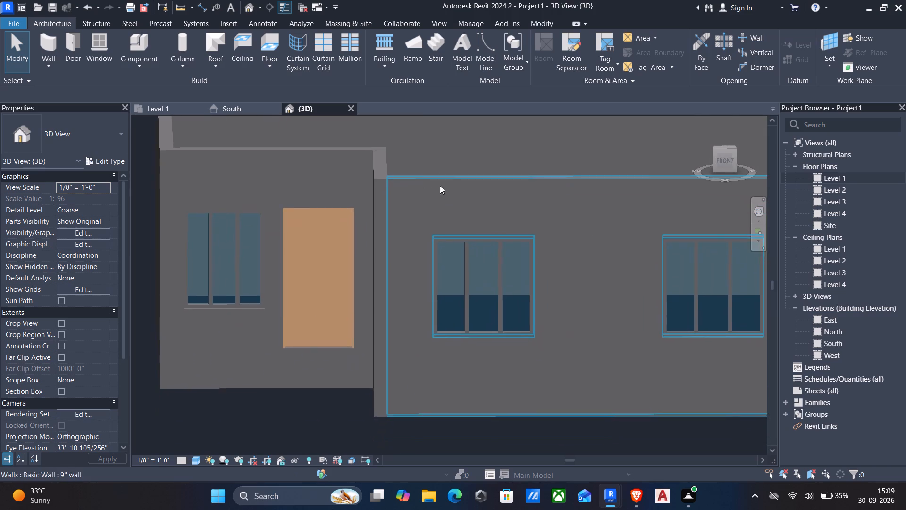
{"action": "scroll", "coordinate": [442, 187], "scroll_direction": "down", "scroll_amount": 2}
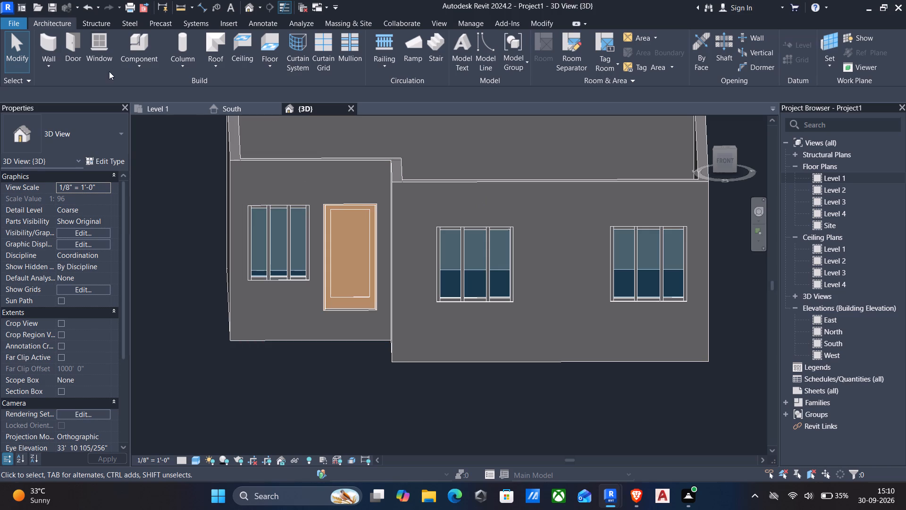
{"action": "left_click", "coordinate": [38, 20]}
{"action": "left_click", "coordinate": [138, 64]}
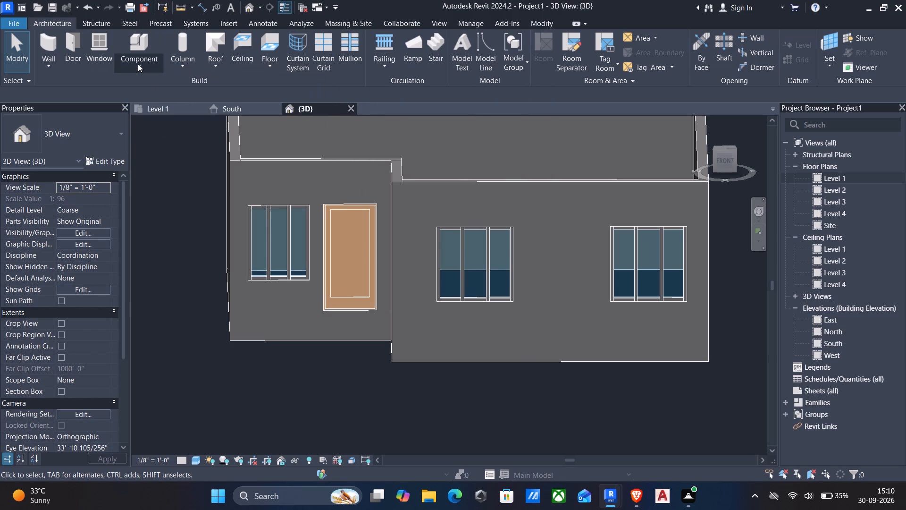
{"action": "left_click", "coordinate": [181, 115]}
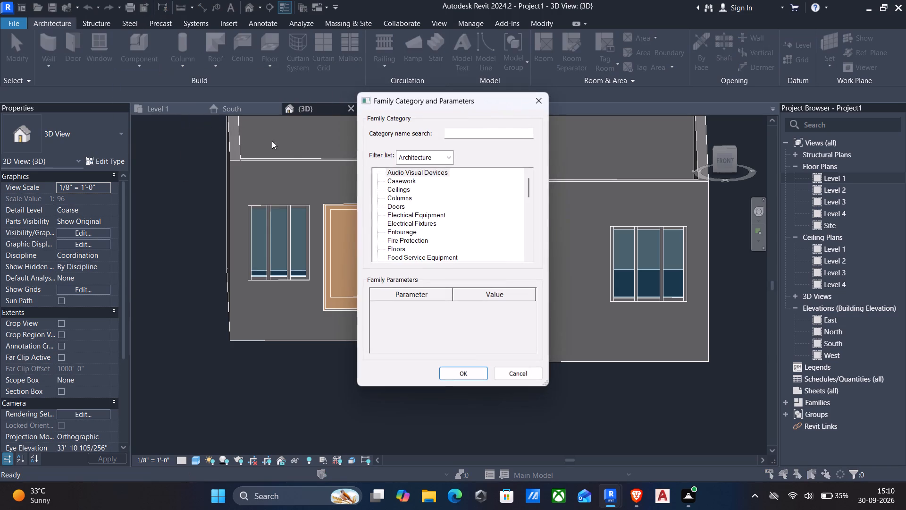
{"action": "scroll", "coordinate": [424, 221], "scroll_direction": "down", "scroll_amount": 5}
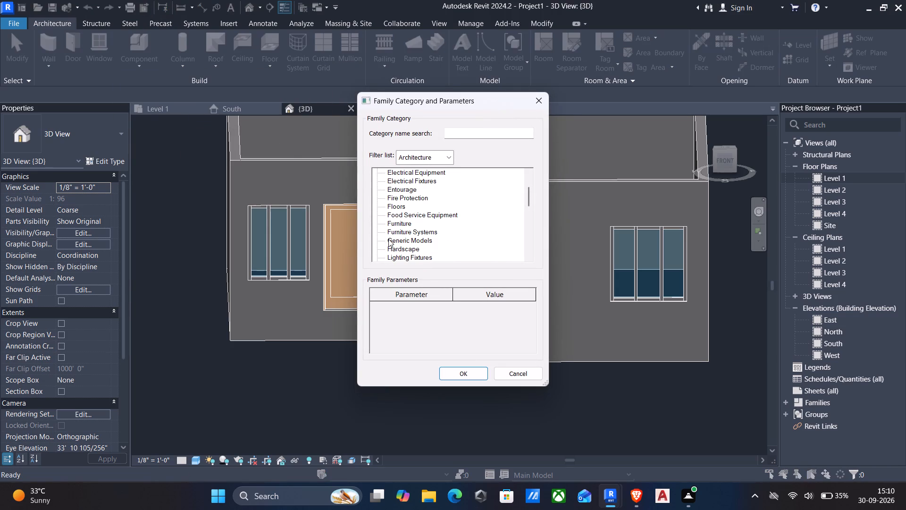
{"action": "left_click", "coordinate": [388, 239]}
{"action": "left_click", "coordinate": [478, 375]}
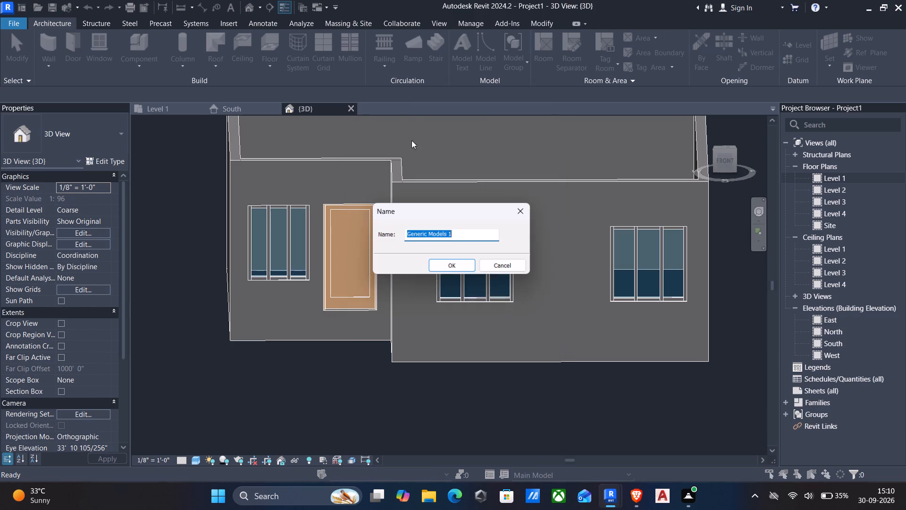
{"action": "left_click", "coordinate": [448, 264]}
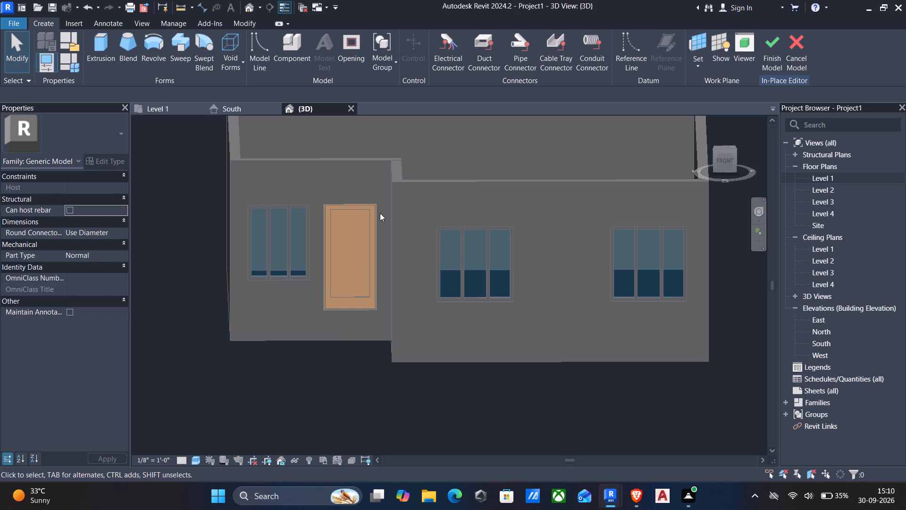
Create an extrusion on the main south wall's plane from a 20'-8" by 12'-0" rectangle spanning the wall's opposite corners.
{"action": "left_click", "coordinate": [94, 39]}
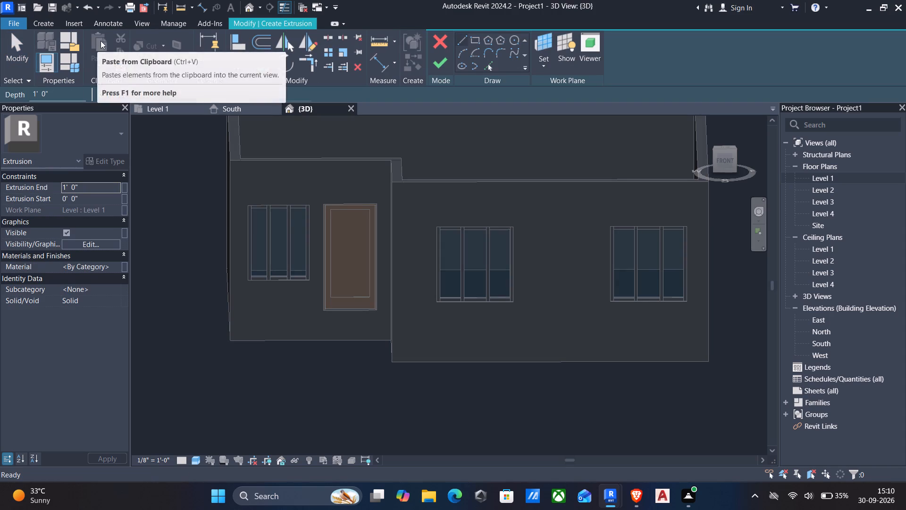
{"action": "left_click", "coordinate": [543, 69]}
{"action": "left_click", "coordinate": [569, 108]}
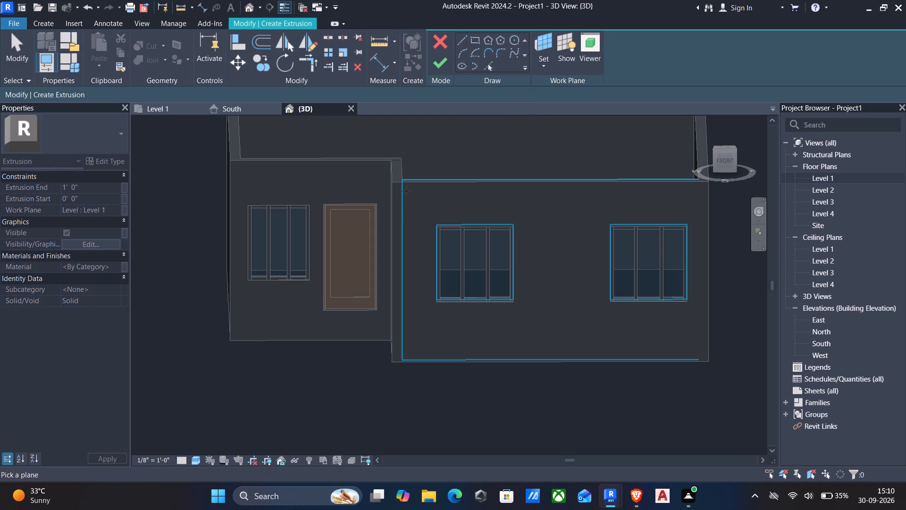
{"action": "left_click", "coordinate": [403, 189]}
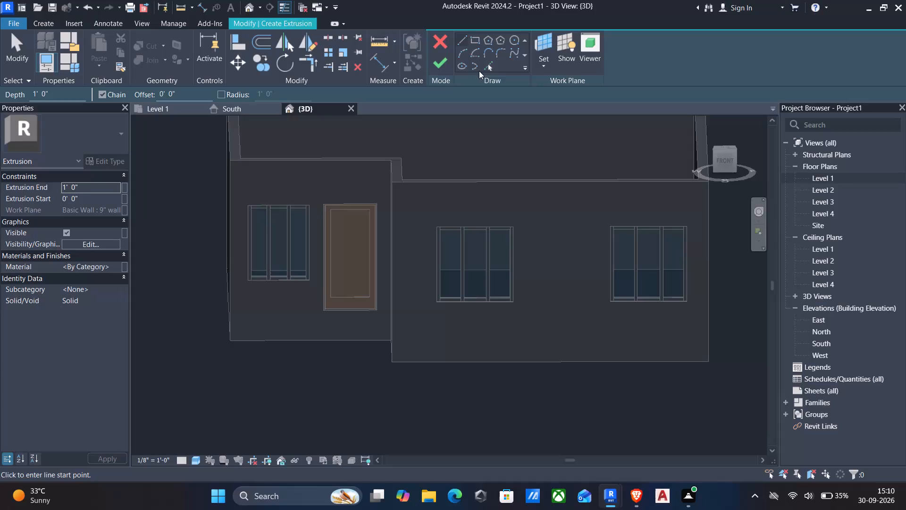
{"action": "left_click", "coordinate": [473, 40]}
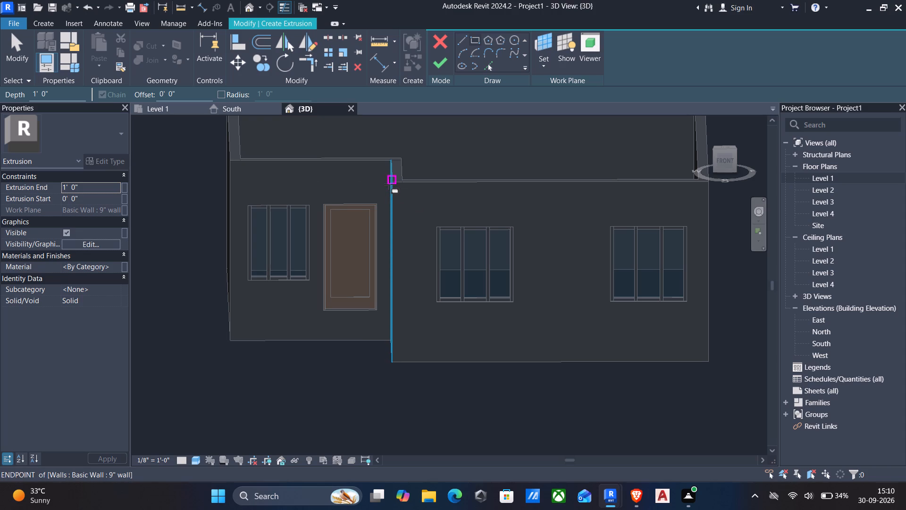
{"action": "left_click", "coordinate": [390, 184]}
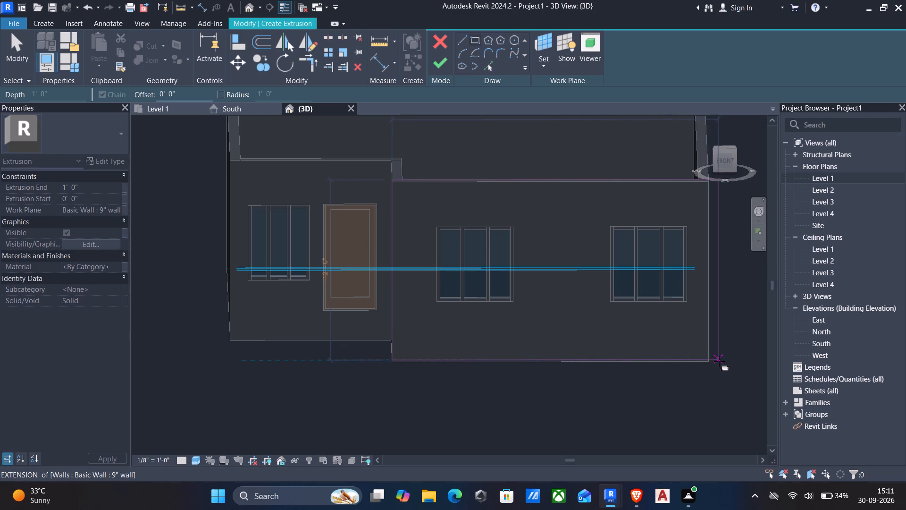
{"action": "middle_click_drag", "start_coordinate": [720, 361], "coordinate": [633, 360]}
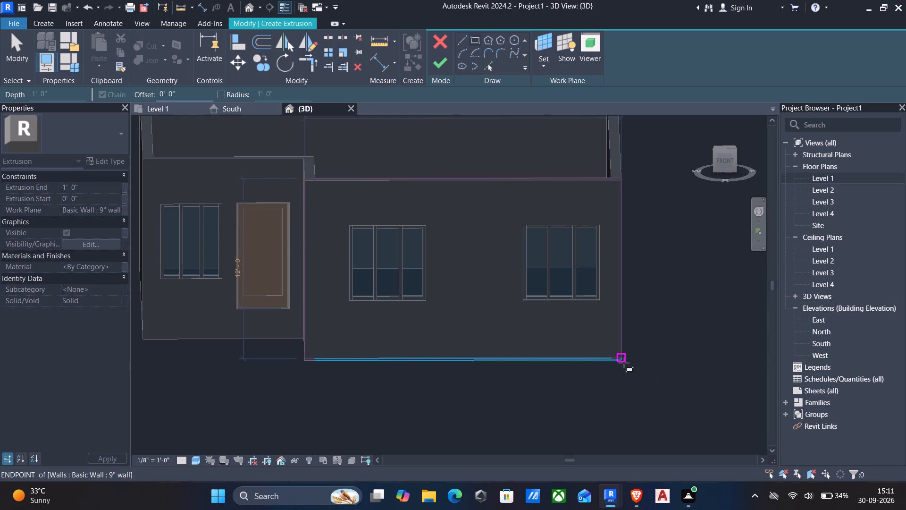
{"action": "left_click", "coordinate": [624, 363]}
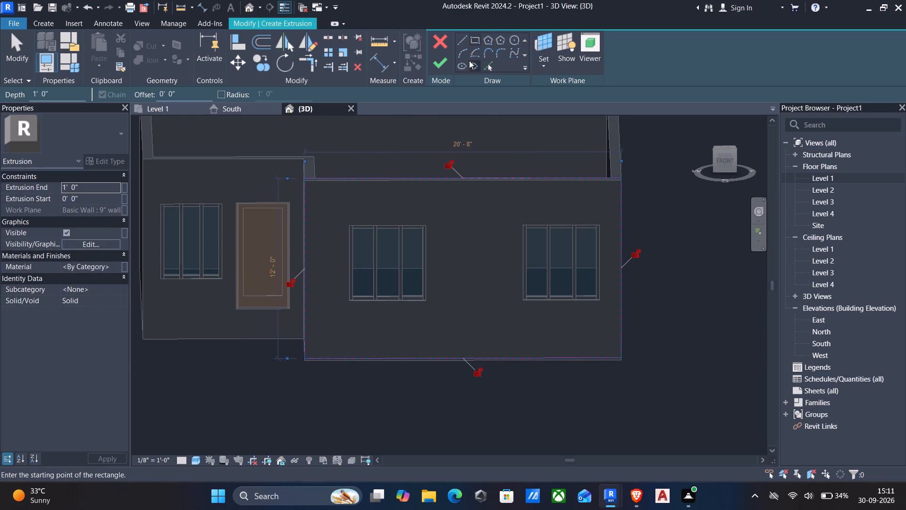
{"action": "left_click", "coordinate": [433, 63]}
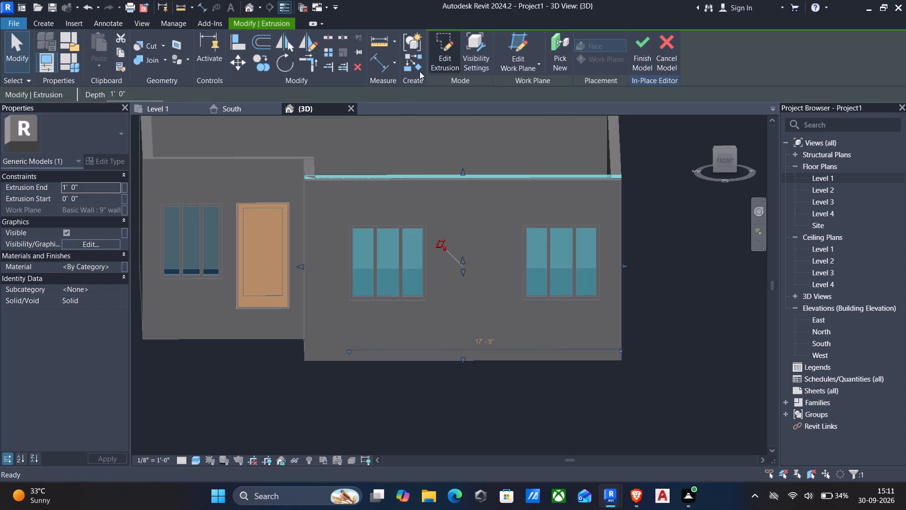
Set the Extrusion End of the main south wall's new extrusion to 6".
{"action": "middle_click_drag", "start_coordinate": [491, 192], "coordinate": [455, 199], "text": "shift"}
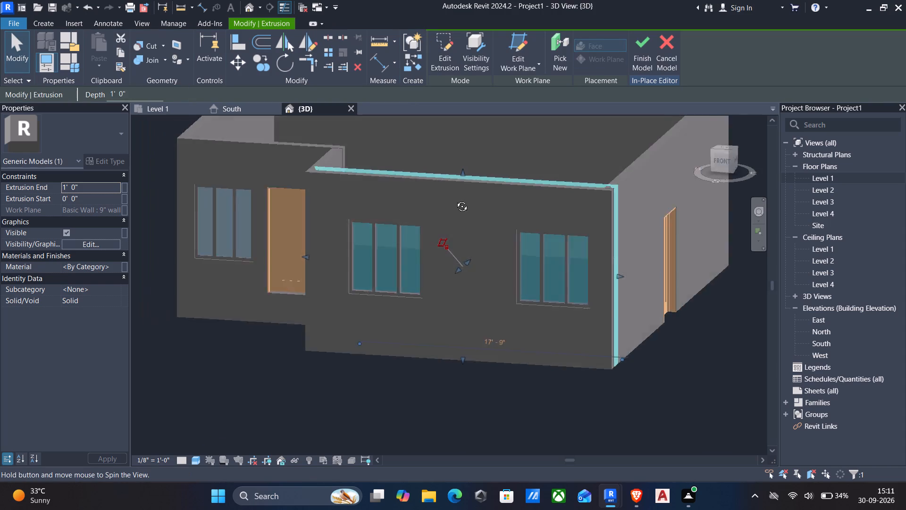
{"action": "middle_click_drag", "start_coordinate": [455, 199], "coordinate": [516, 180], "text": "shift"}
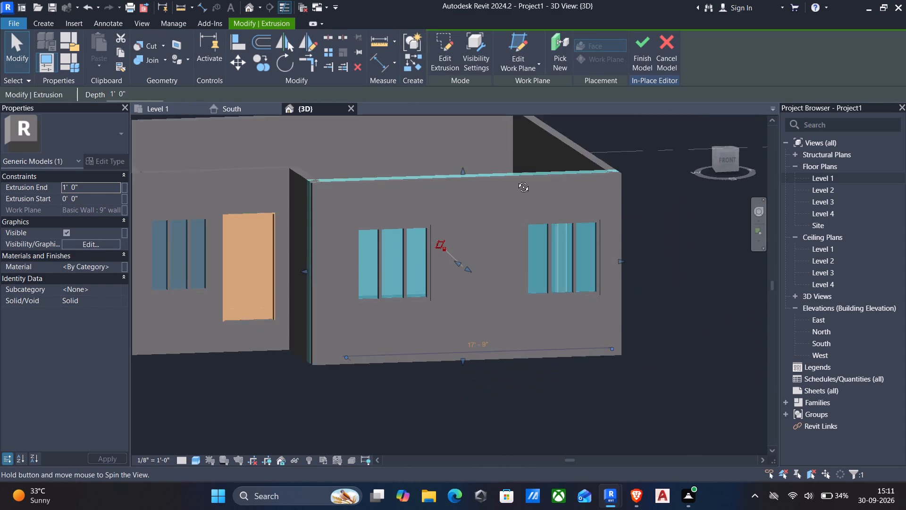
{"action": "middle_click_drag", "start_coordinate": [516, 180], "coordinate": [449, 235], "text": "shift"}
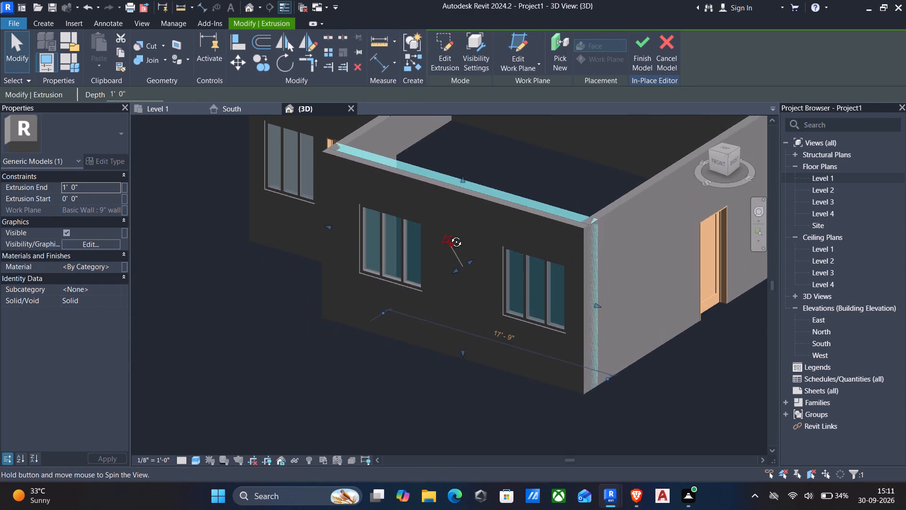
{"action": "middle_click_drag", "start_coordinate": [449, 235], "coordinate": [496, 180], "text": "shift"}
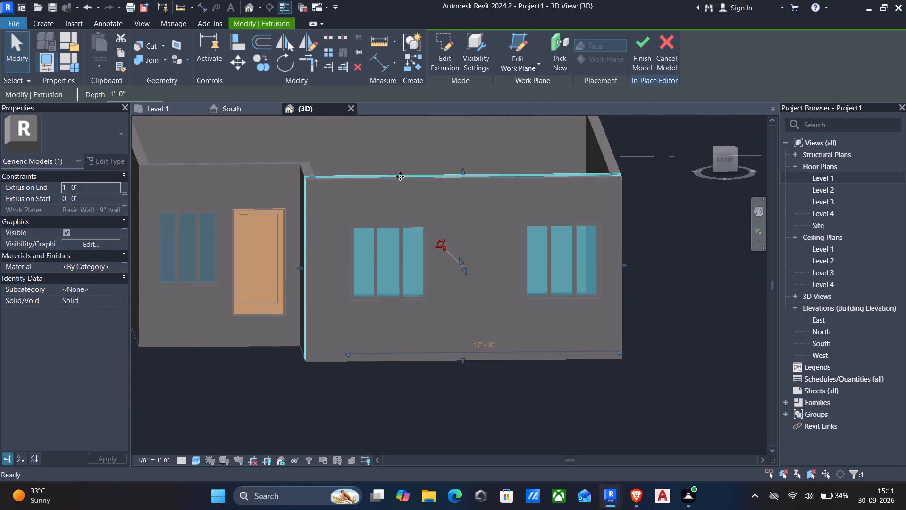
{"action": "left_click", "coordinate": [102, 187]}
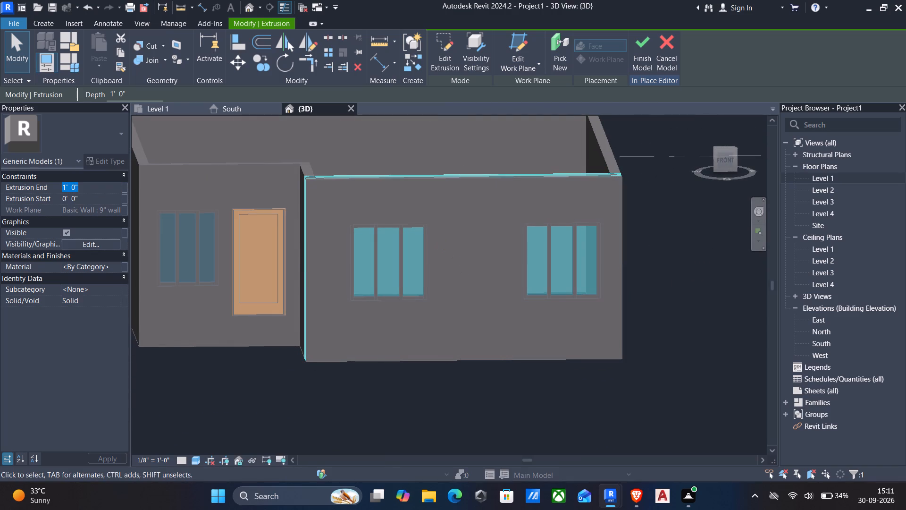
{"action": "type", "text": "6\""}
{"action": "key", "text": "Return"}
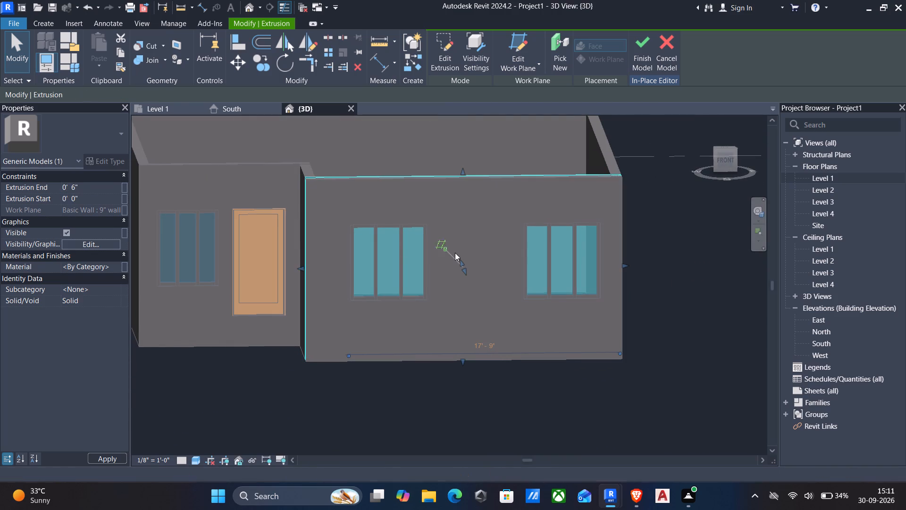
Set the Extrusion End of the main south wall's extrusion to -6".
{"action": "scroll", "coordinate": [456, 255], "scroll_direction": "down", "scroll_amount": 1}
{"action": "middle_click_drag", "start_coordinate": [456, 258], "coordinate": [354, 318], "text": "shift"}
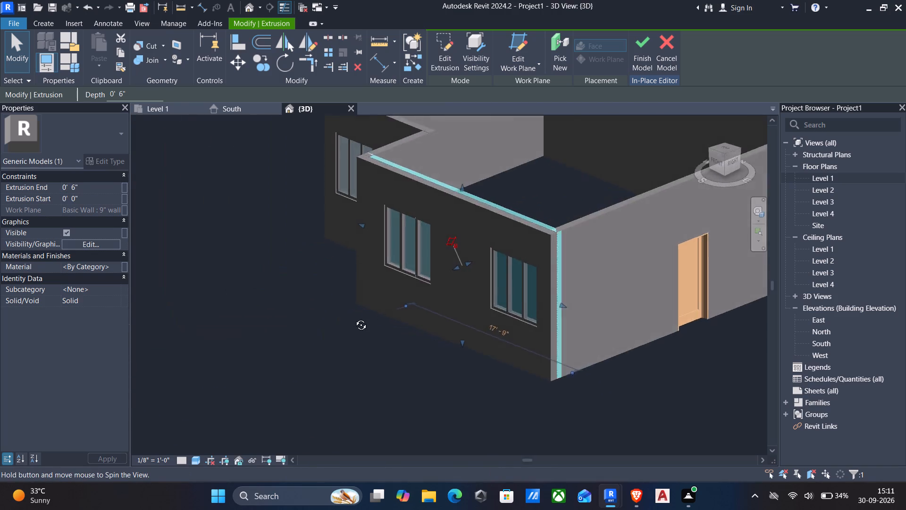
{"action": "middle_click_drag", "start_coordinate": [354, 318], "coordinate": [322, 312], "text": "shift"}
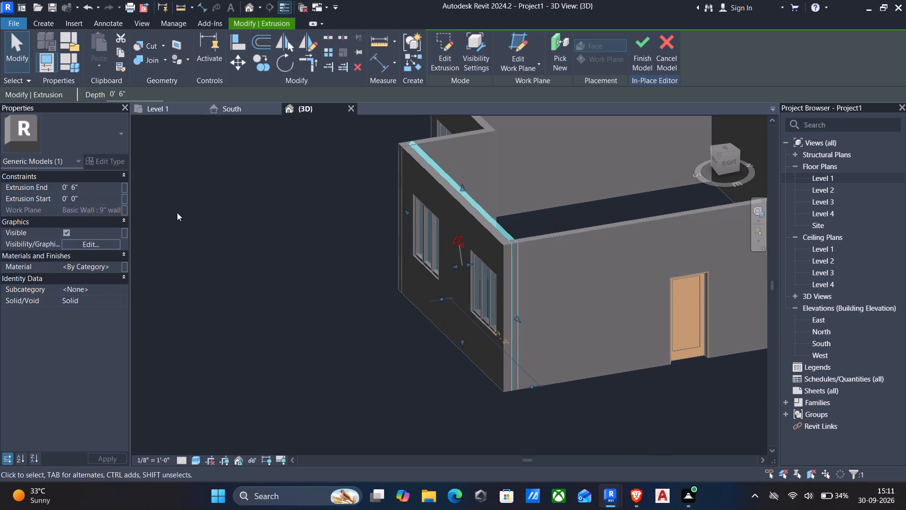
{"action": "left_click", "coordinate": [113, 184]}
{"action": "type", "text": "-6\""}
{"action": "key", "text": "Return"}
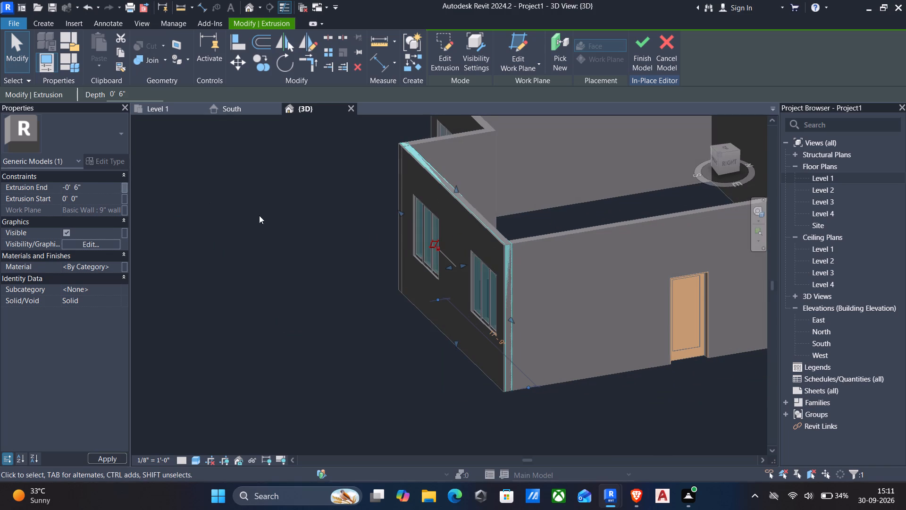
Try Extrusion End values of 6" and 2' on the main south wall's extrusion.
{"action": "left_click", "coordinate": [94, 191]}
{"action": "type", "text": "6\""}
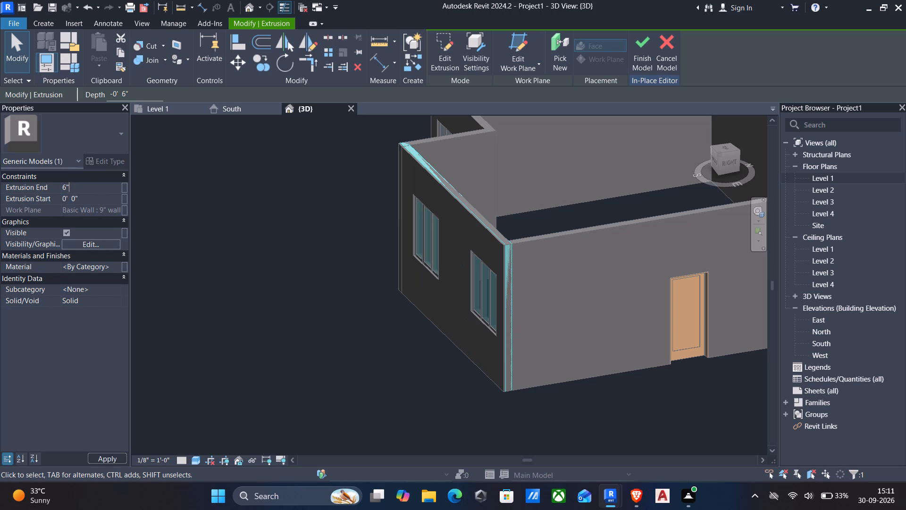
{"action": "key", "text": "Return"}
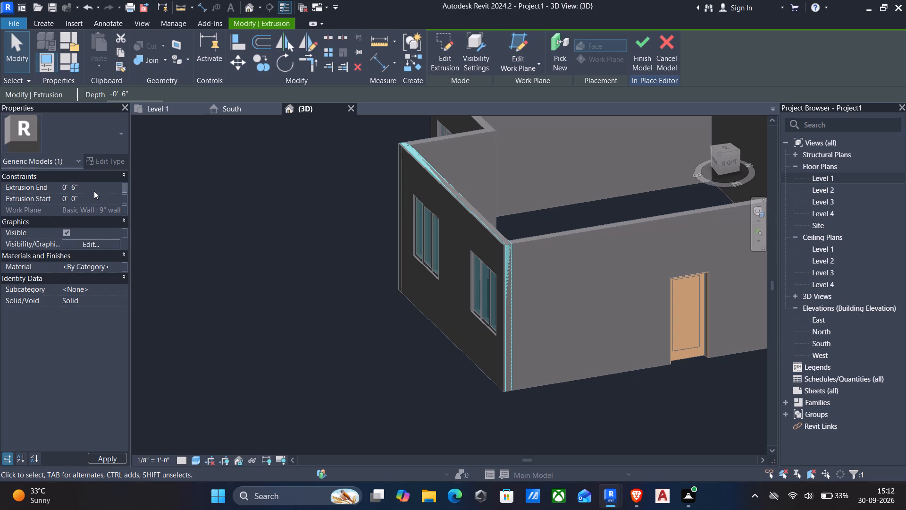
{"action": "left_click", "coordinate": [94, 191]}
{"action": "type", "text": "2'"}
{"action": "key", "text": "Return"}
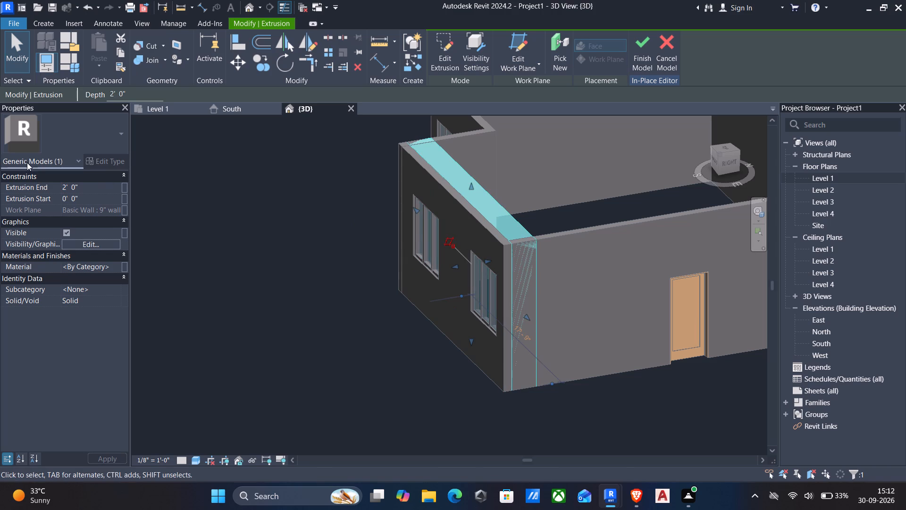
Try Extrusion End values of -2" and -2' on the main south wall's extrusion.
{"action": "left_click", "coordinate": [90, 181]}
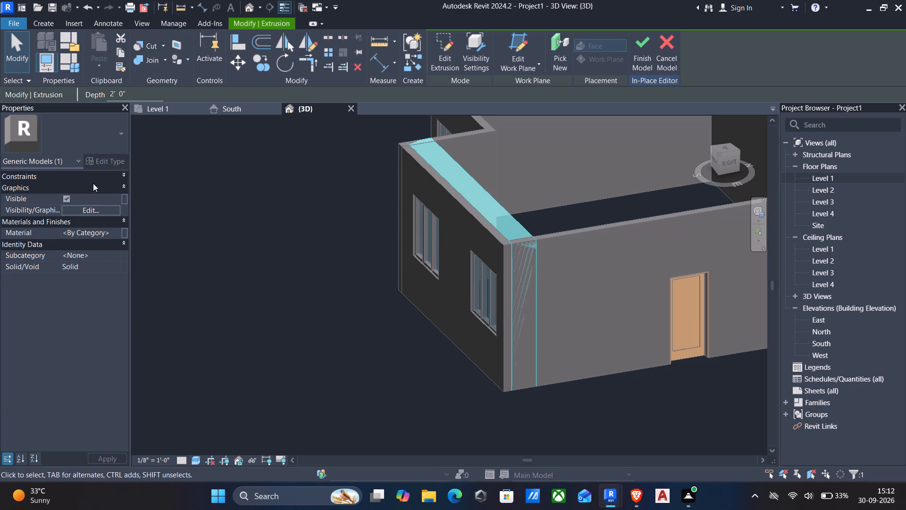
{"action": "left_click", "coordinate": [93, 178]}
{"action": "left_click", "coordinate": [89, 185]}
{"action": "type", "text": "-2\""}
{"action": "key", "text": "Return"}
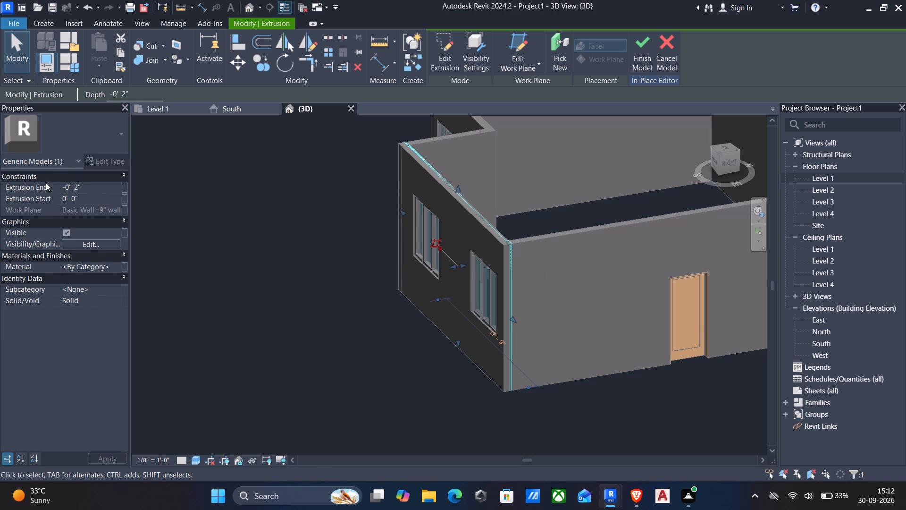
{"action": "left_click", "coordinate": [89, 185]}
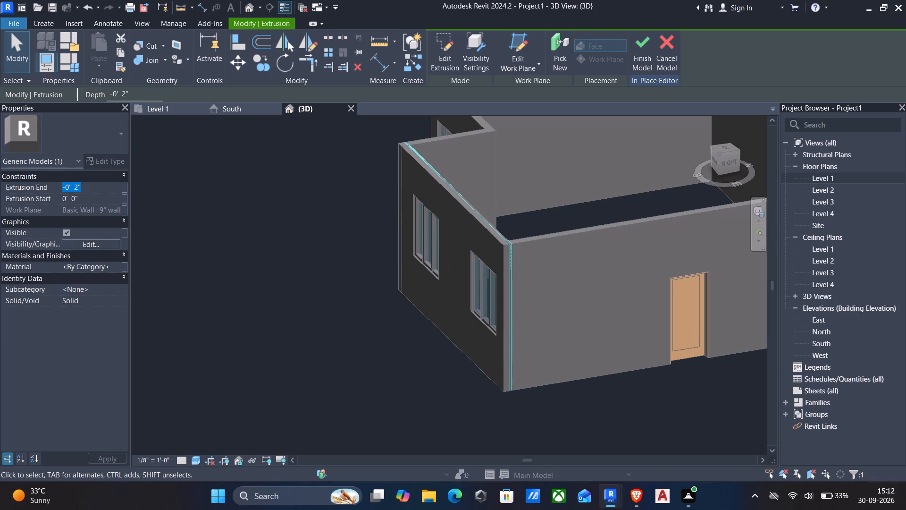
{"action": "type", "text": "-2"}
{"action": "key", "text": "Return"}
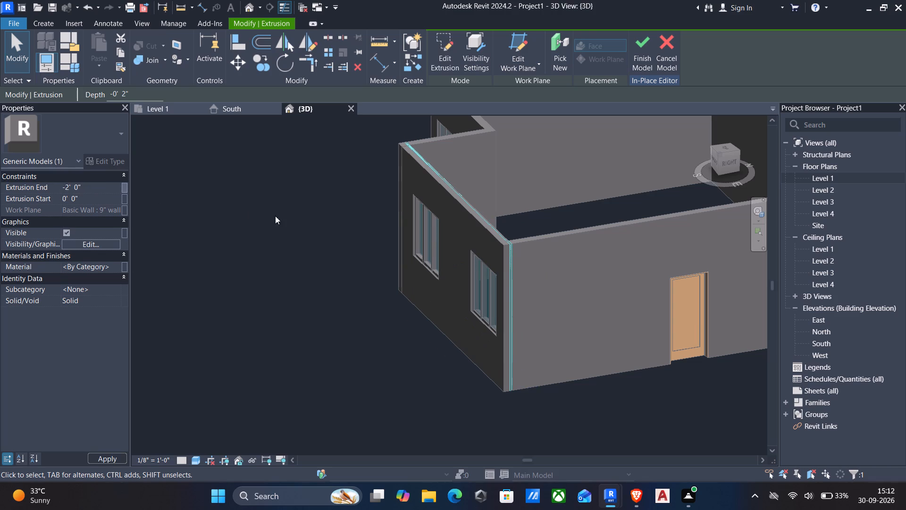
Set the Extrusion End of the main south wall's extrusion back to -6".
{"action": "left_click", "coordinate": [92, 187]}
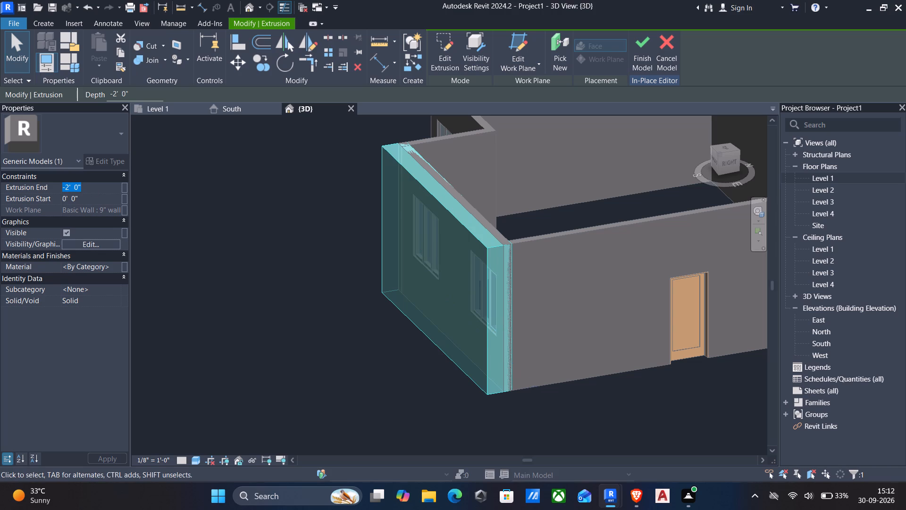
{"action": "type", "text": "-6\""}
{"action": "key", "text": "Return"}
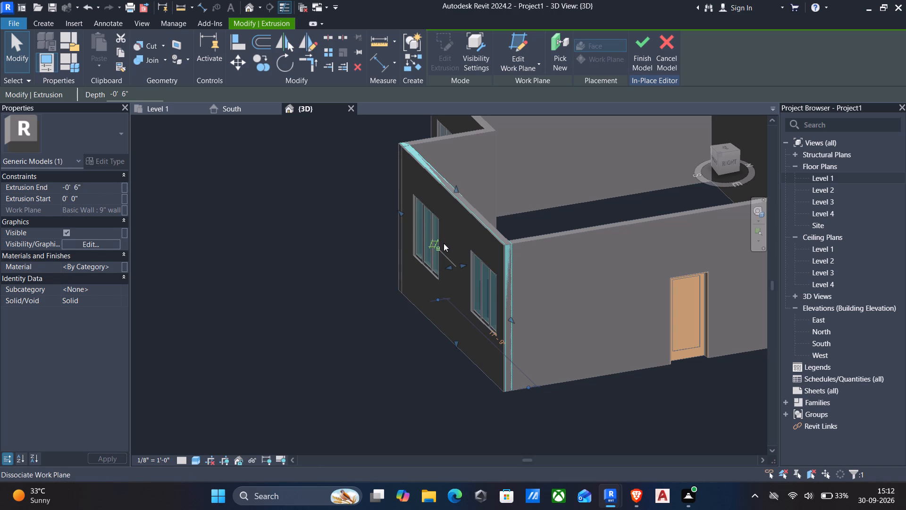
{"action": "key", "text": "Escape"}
Examine how the extrusion meets the main south wall's windows, corner and base from several sides.
{"action": "scroll", "coordinate": [517, 245], "scroll_direction": "up", "scroll_amount": 4}
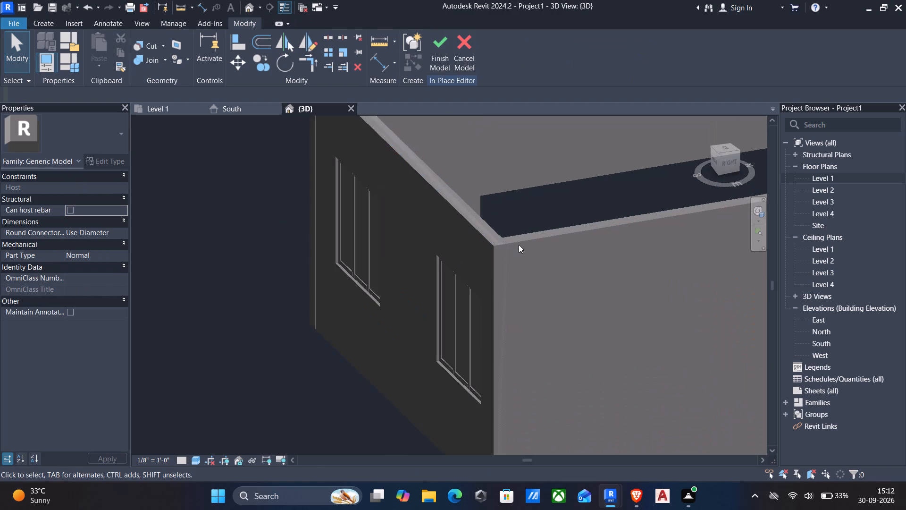
{"action": "middle_click_drag", "start_coordinate": [519, 245], "coordinate": [570, 242], "text": "shift"}
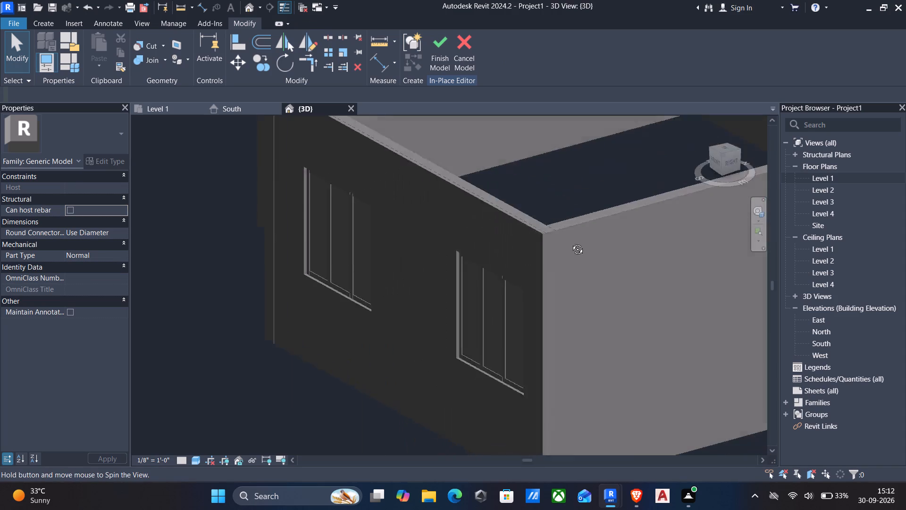
{"action": "middle_click_drag", "start_coordinate": [570, 242], "coordinate": [574, 242], "text": "shift"}
{"action": "scroll", "coordinate": [520, 291], "scroll_direction": "up", "scroll_amount": 1}
{"action": "middle_click_drag", "start_coordinate": [520, 291], "coordinate": [524, 251]}
{"action": "scroll", "coordinate": [548, 318], "scroll_direction": "up", "scroll_amount": 3}
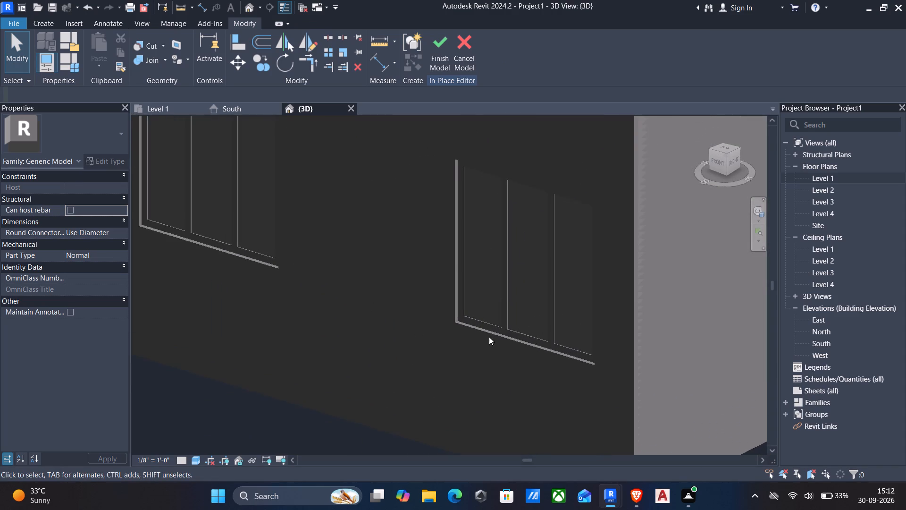
{"action": "middle_click_drag", "start_coordinate": [475, 342], "coordinate": [500, 249]}
{"action": "scroll", "coordinate": [499, 229], "scroll_direction": "down", "scroll_amount": 3}
{"action": "middle_click_drag", "start_coordinate": [503, 239], "coordinate": [503, 240]}
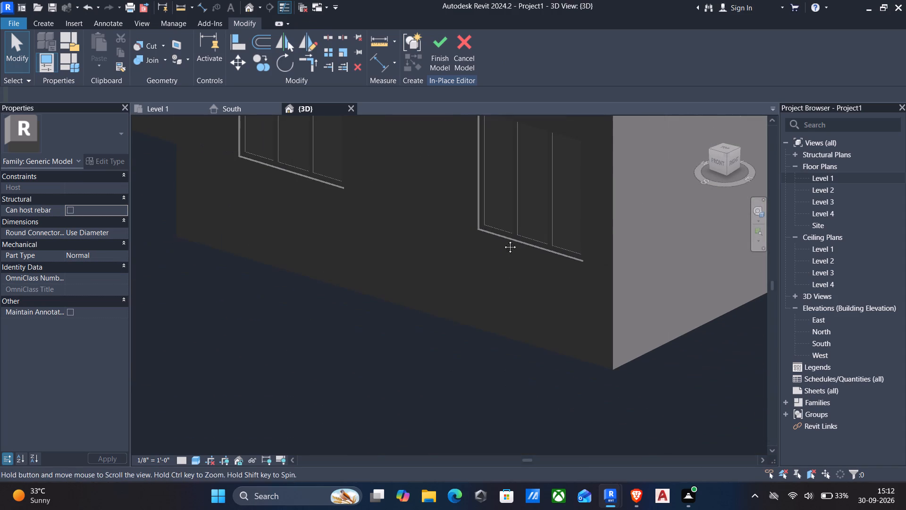
{"action": "middle_click_drag", "start_coordinate": [503, 240], "coordinate": [587, 217]}
{"action": "scroll", "coordinate": [587, 217], "scroll_direction": "down", "scroll_amount": 2, "text": "shift"}
{"action": "scroll", "coordinate": [562, 229], "scroll_direction": "down", "scroll_amount": 3}
{"action": "middle_click_drag", "start_coordinate": [562, 230], "coordinate": [567, 276]}
{"action": "middle_click_drag", "start_coordinate": [562, 281], "coordinate": [578, 265], "text": "shift"}
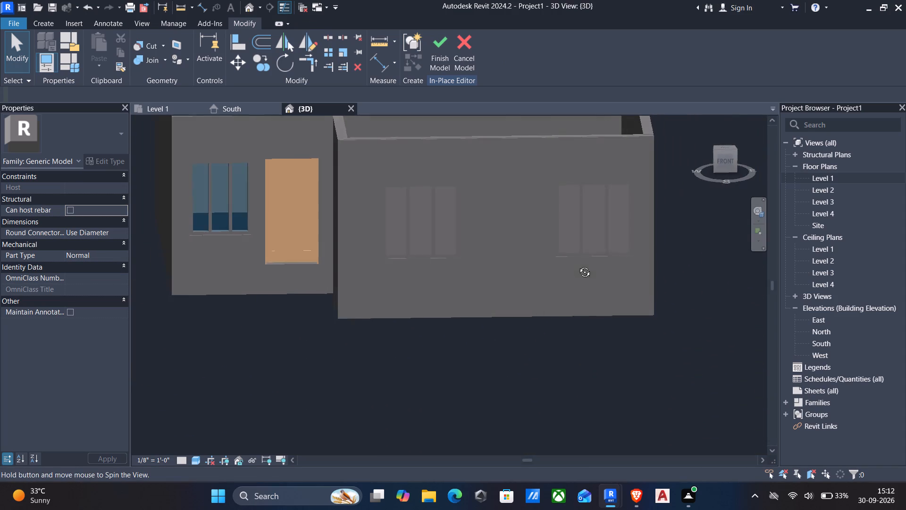
{"action": "middle_click_drag", "start_coordinate": [578, 265], "coordinate": [593, 253], "text": "shift"}
{"action": "scroll", "coordinate": [593, 253], "scroll_direction": "down", "scroll_amount": 2, "text": "shift"}
{"action": "middle_click_drag", "start_coordinate": [536, 266], "coordinate": [670, 259], "text": "shift"}
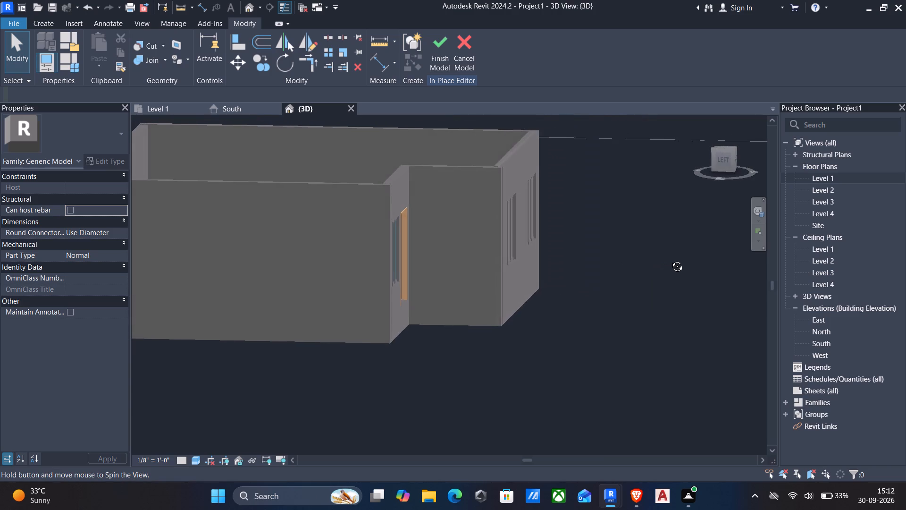
{"action": "middle_click_drag", "start_coordinate": [670, 259], "coordinate": [389, 281], "text": "shift"}
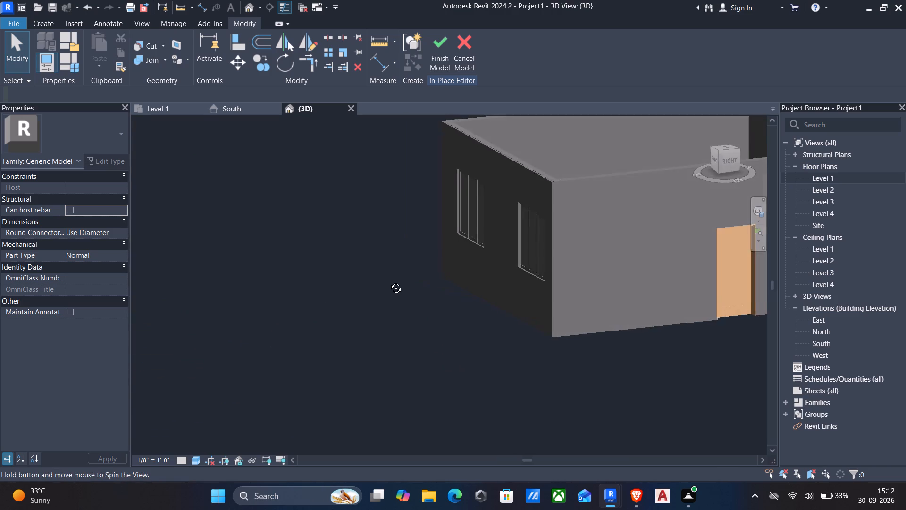
{"action": "middle_click_drag", "start_coordinate": [389, 281], "coordinate": [377, 281], "text": "shift"}
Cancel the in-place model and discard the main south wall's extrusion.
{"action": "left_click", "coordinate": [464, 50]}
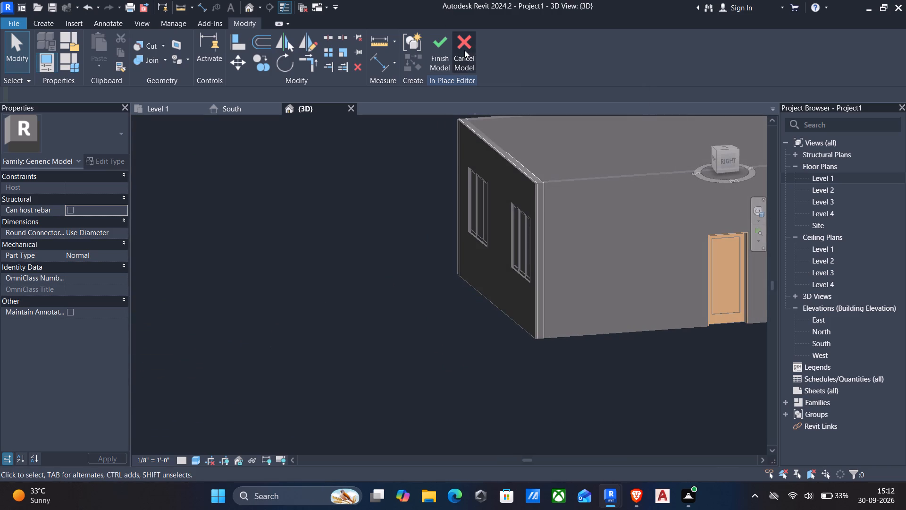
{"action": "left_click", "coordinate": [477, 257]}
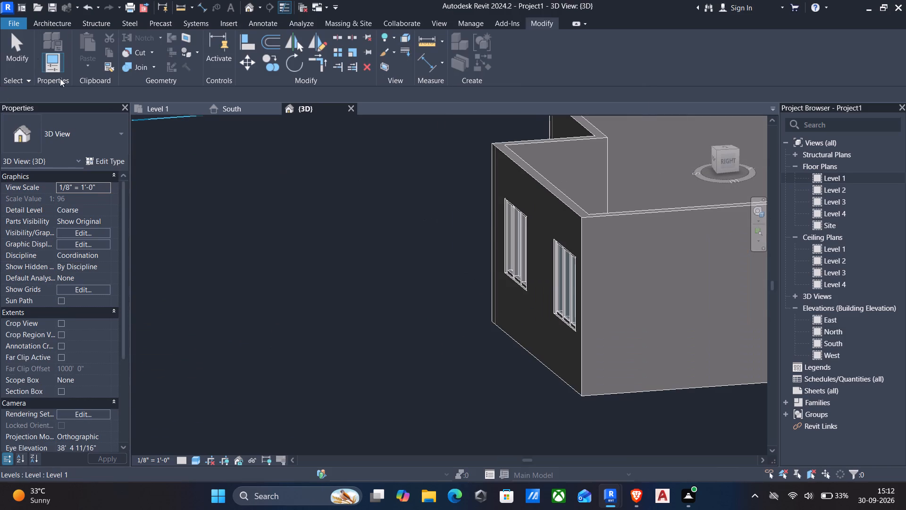
Start a new in-place model component in the Generic Models category, keeping the default name Generic Models 1.
{"action": "left_click", "coordinate": [33, 23]}
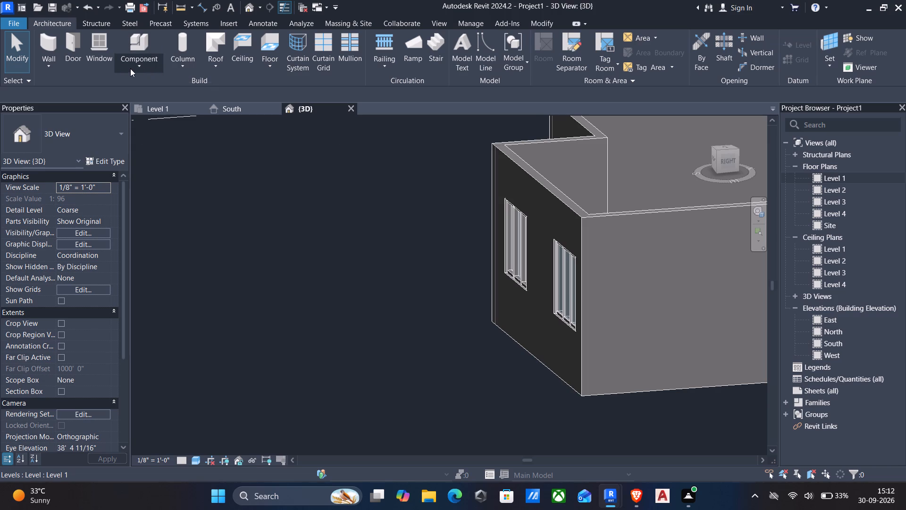
{"action": "left_click", "coordinate": [125, 69]}
{"action": "left_click", "coordinate": [168, 110]}
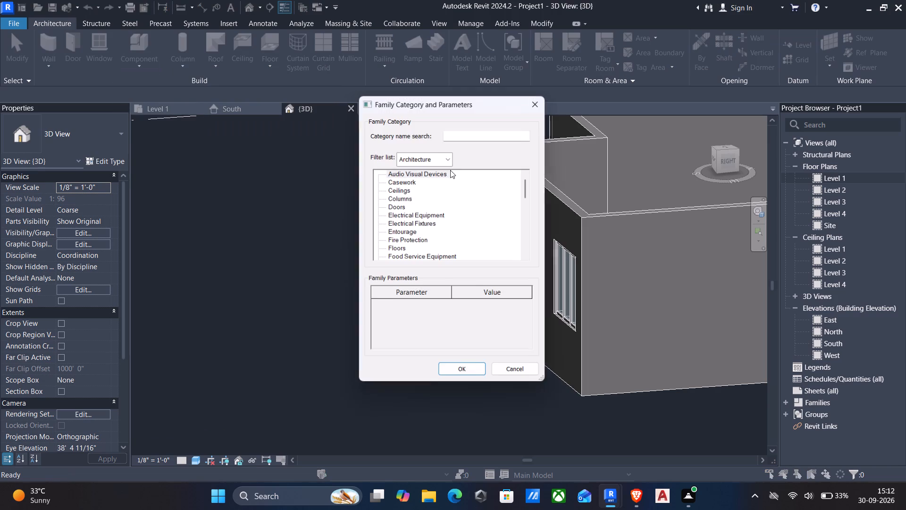
{"action": "scroll", "coordinate": [408, 229], "scroll_direction": "down", "scroll_amount": 3}
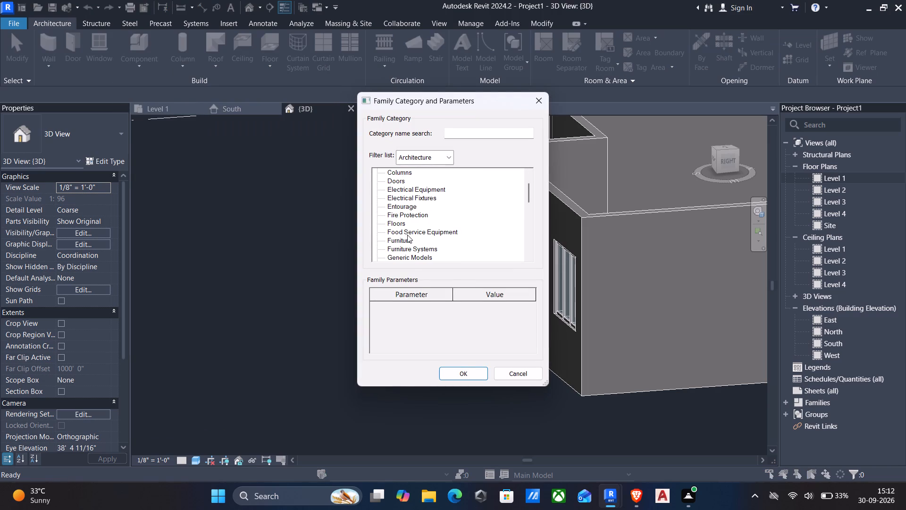
{"action": "left_click", "coordinate": [398, 249]}
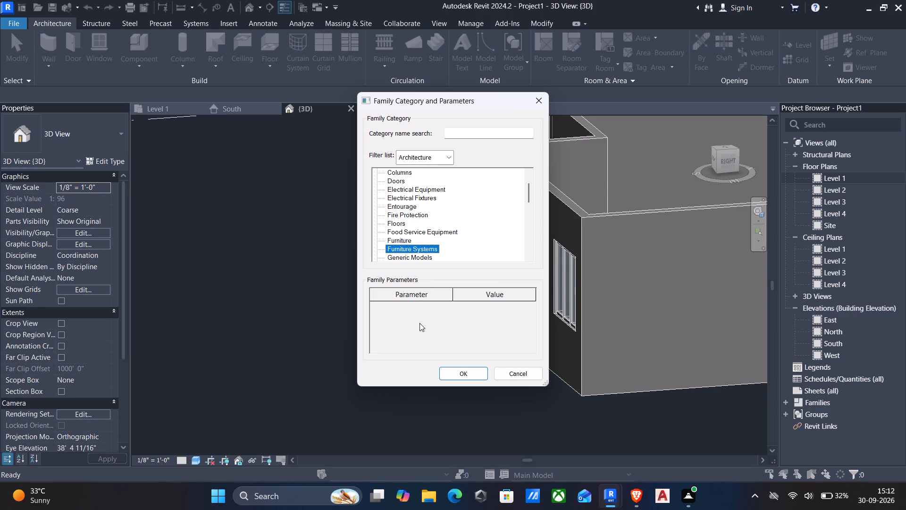
{"action": "left_click", "coordinate": [402, 253]}
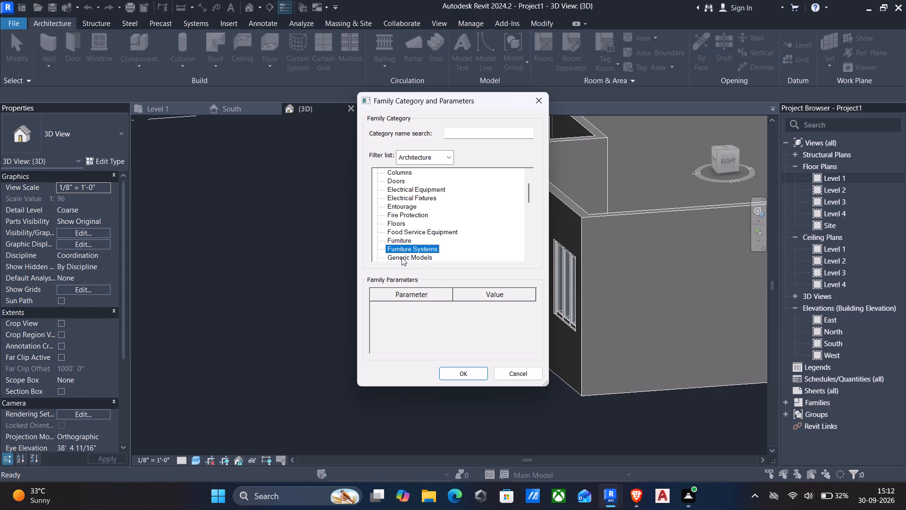
{"action": "left_click", "coordinate": [402, 257]}
{"action": "left_click", "coordinate": [469, 374]}
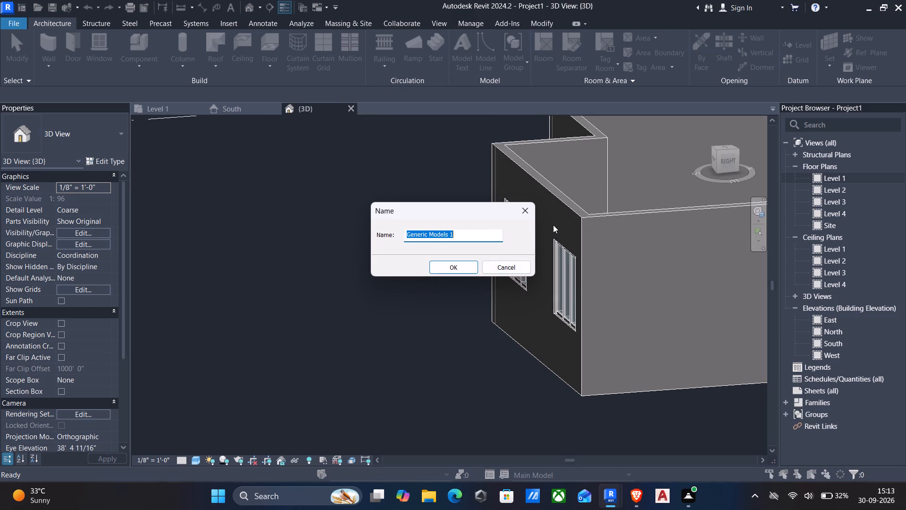
{"action": "left_click", "coordinate": [440, 261]}
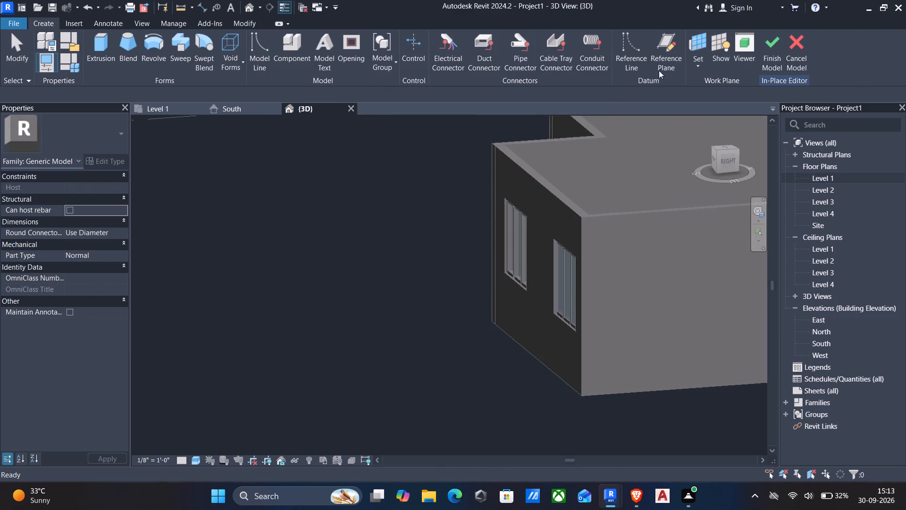
Set the work plane by picking the plane of the main south wall.
{"action": "left_click", "coordinate": [698, 67]}
{"action": "left_click", "coordinate": [706, 110]}
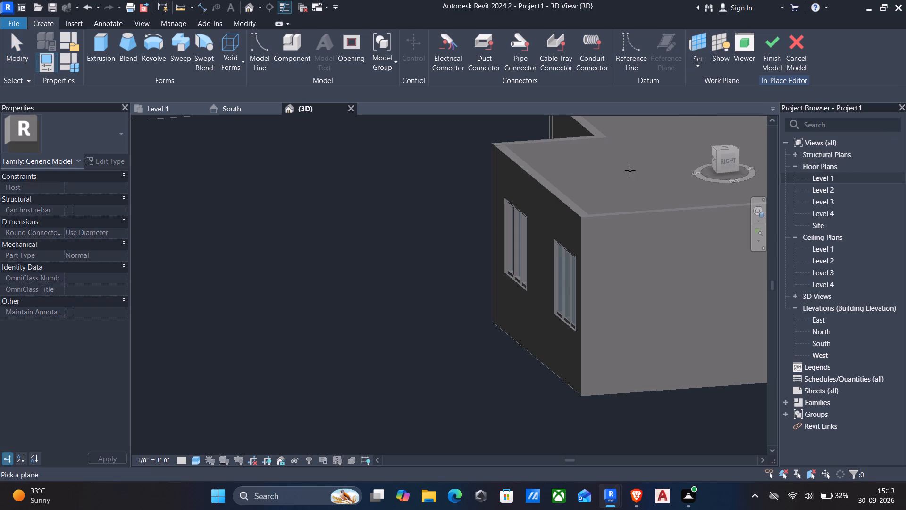
{"action": "left_click", "coordinate": [579, 224]}
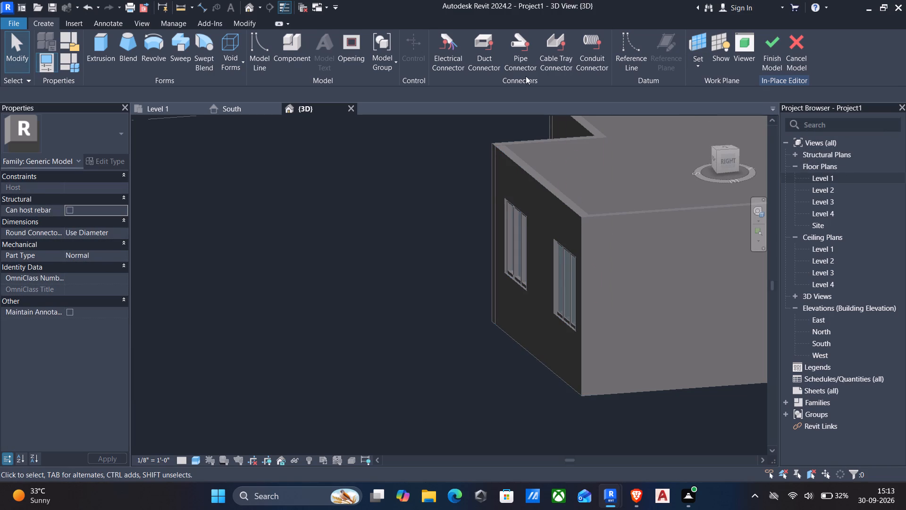
Create a solid extrusion from a rectangle sketched over the main south wall face, from its upper corner to the opposite base corner.
{"action": "left_click", "coordinate": [96, 44]}
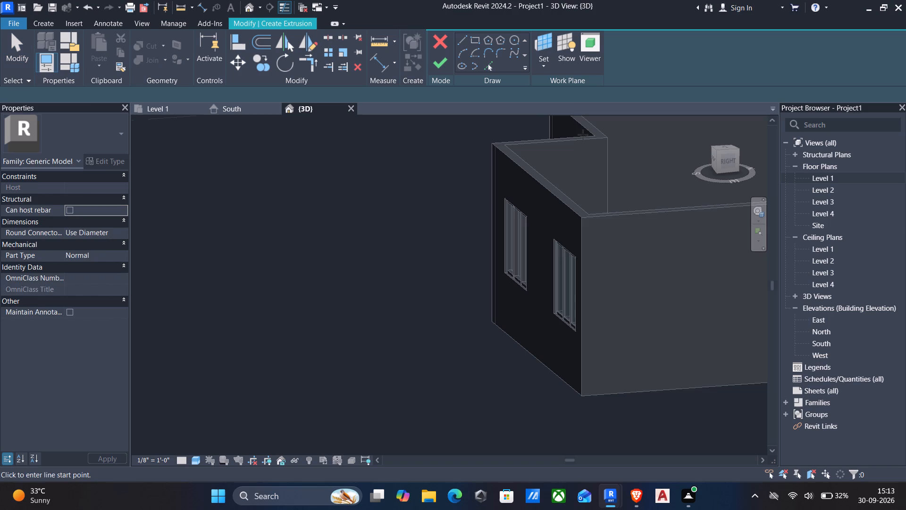
{"action": "left_click", "coordinate": [567, 42]}
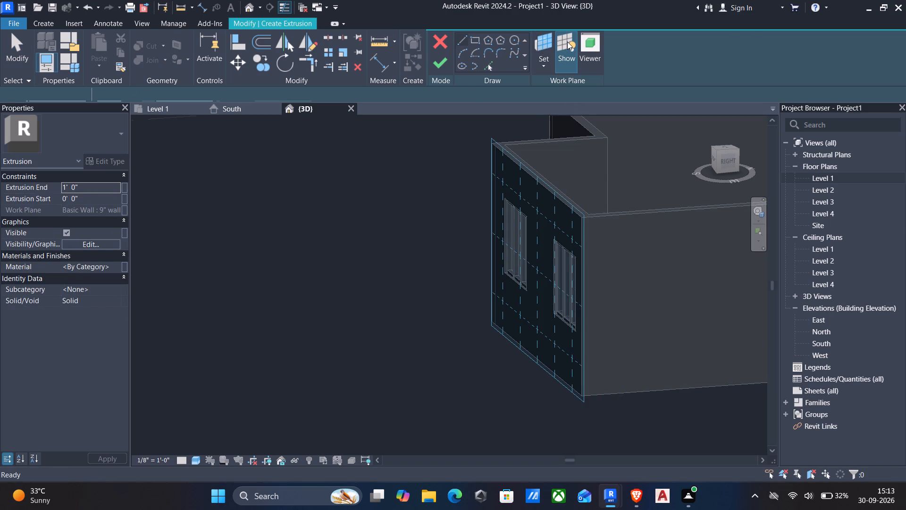
{"action": "left_click", "coordinate": [475, 40]}
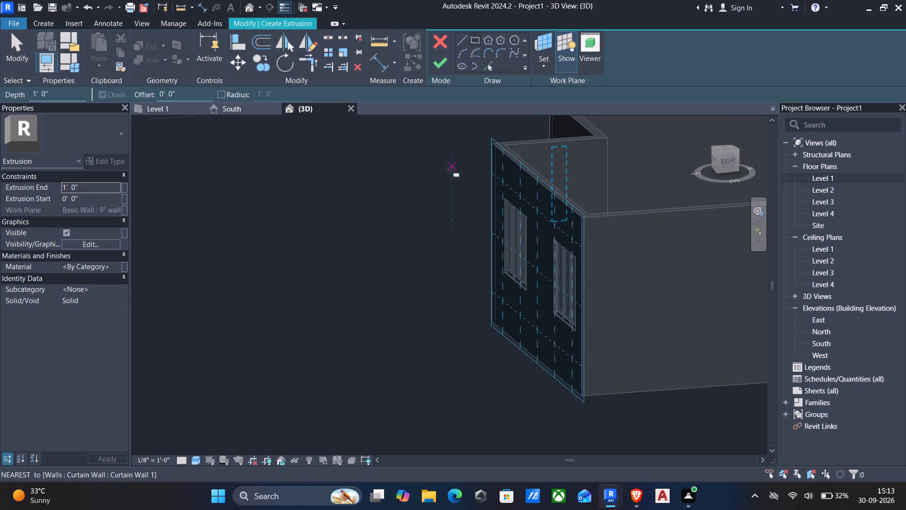
{"action": "scroll", "coordinate": [436, 173], "scroll_direction": "down", "scroll_amount": 2}
{"action": "middle_click_drag", "start_coordinate": [436, 173], "coordinate": [502, 157], "text": "shift"}
{"action": "scroll", "coordinate": [420, 173], "scroll_direction": "up", "scroll_amount": 3}
{"action": "scroll", "coordinate": [561, 48], "scroll_direction": "up", "scroll_amount": 1}
{"action": "left_click", "coordinate": [561, 47]}
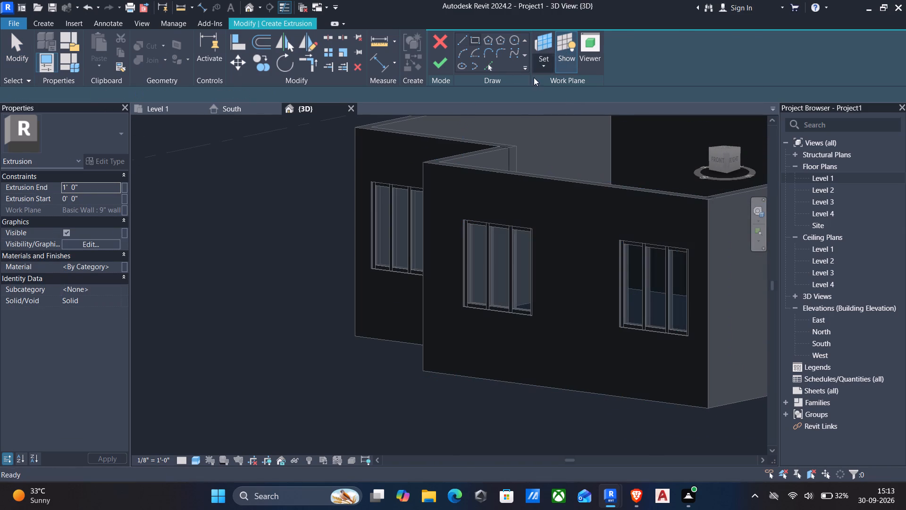
{"action": "left_click", "coordinate": [421, 164]}
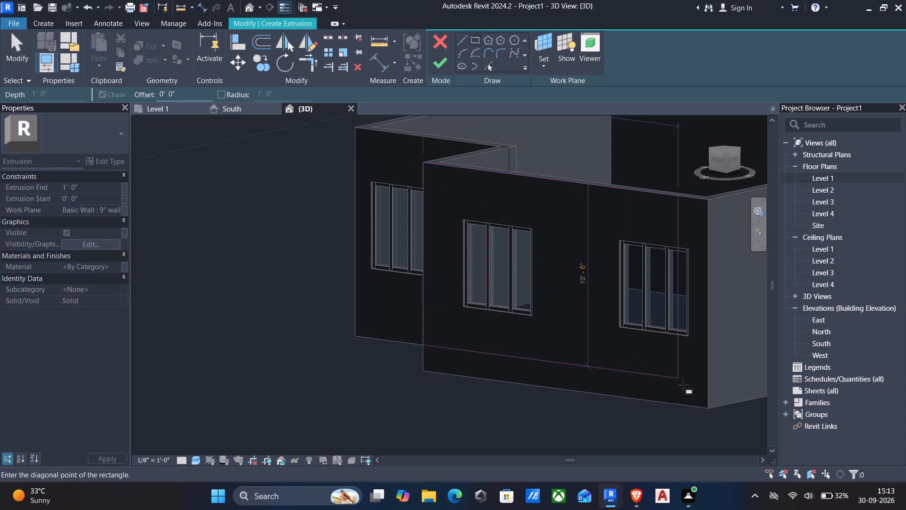
{"action": "left_click", "coordinate": [706, 409]}
{"action": "scroll", "coordinate": [599, 387], "scroll_direction": "down", "scroll_amount": 4}
{"action": "middle_click_drag", "start_coordinate": [597, 393], "coordinate": [579, 353]}
{"action": "key", "text": "Escape"}
{"action": "scroll", "coordinate": [551, 346], "scroll_direction": "down", "scroll_amount": 2}
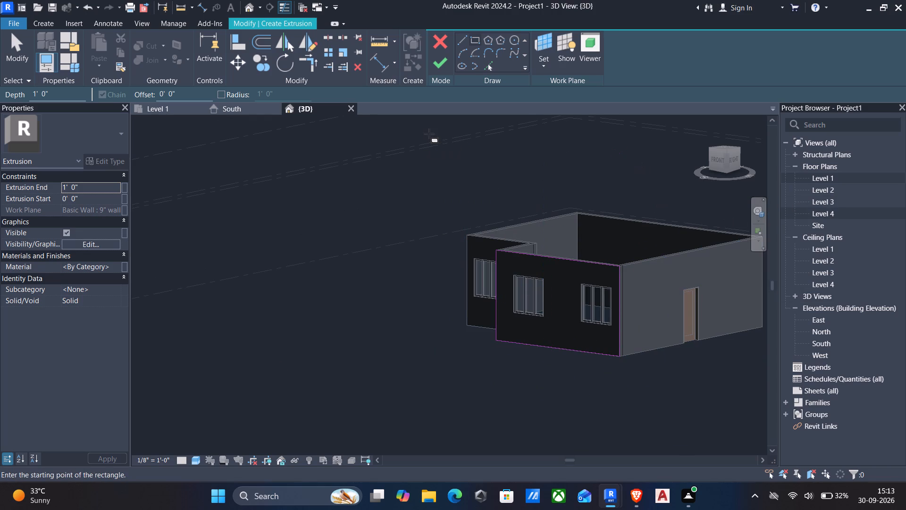
{"action": "key", "text": "Escape"}
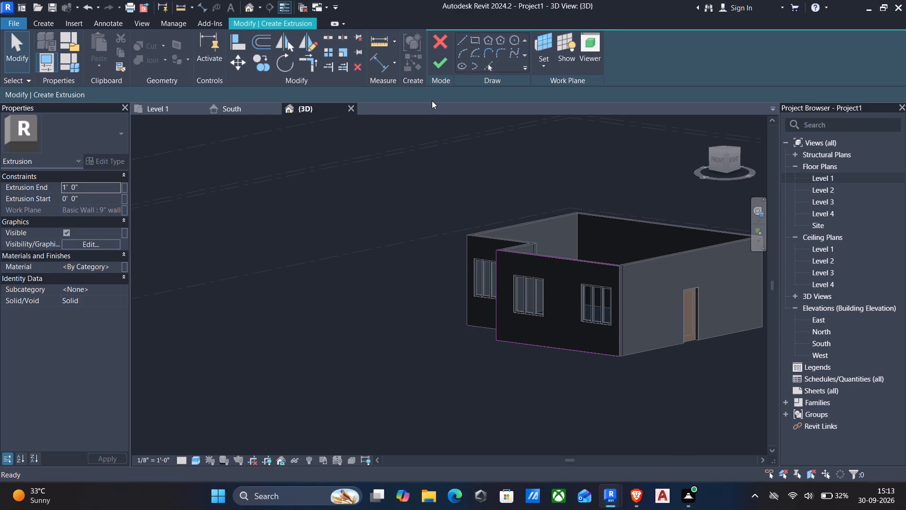
{"action": "left_click", "coordinate": [443, 64]}
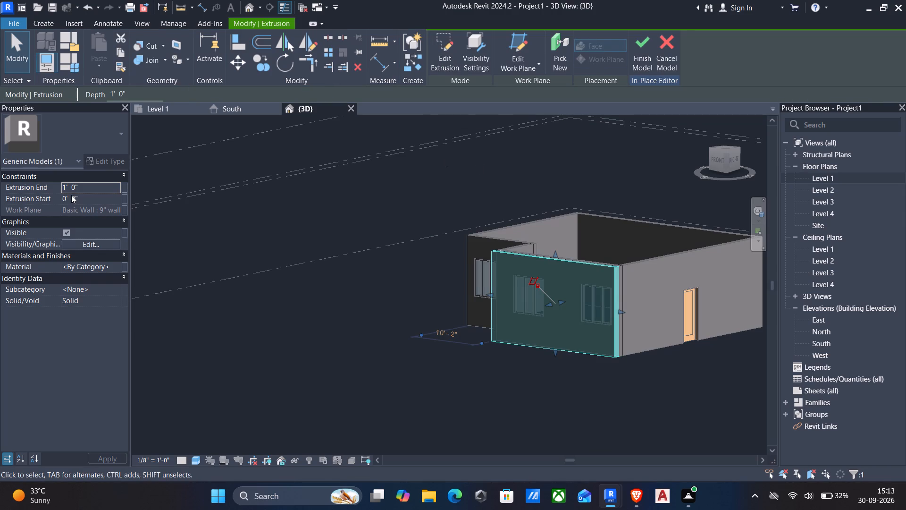
Set the Extrusion End to 6" and finish the in-place model.
{"action": "left_click", "coordinate": [85, 183]}
{"action": "key", "text": "6"}
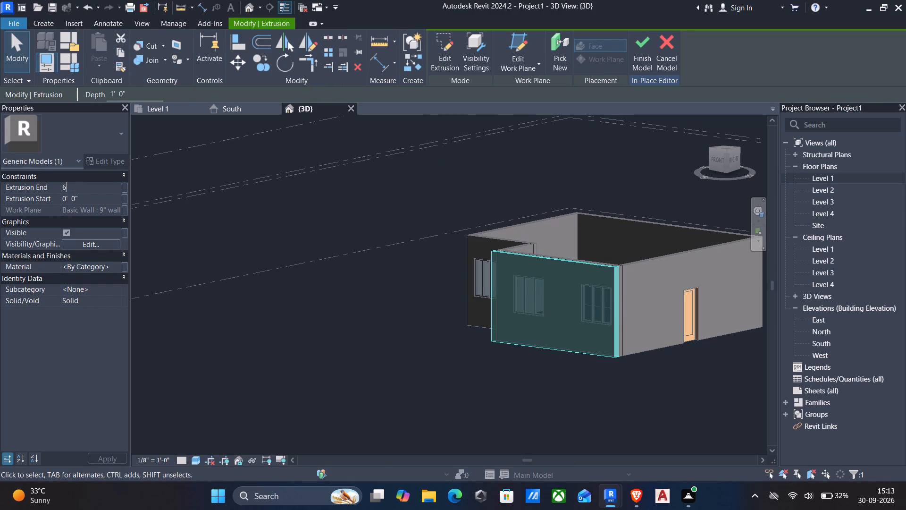
{"action": "key", "text": "shift+quotedbl"}
{"action": "key", "text": "Return"}
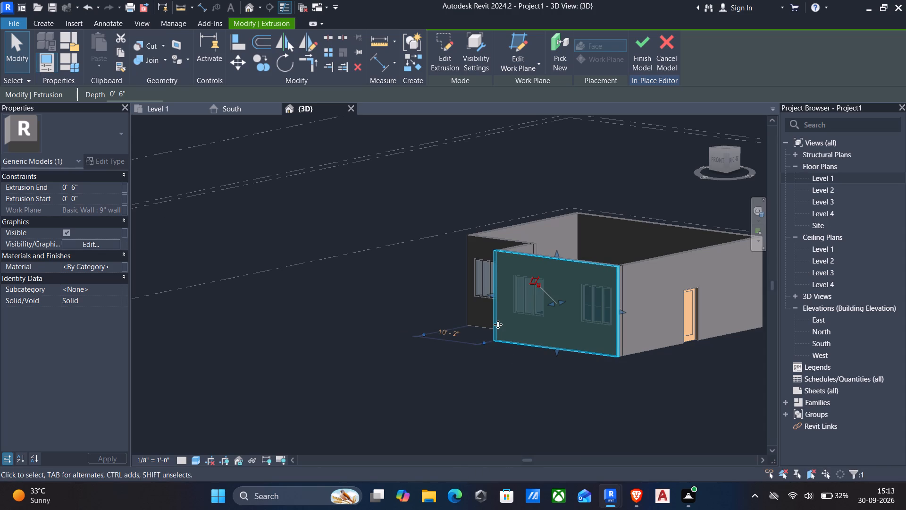
{"action": "key", "text": "Escape"}
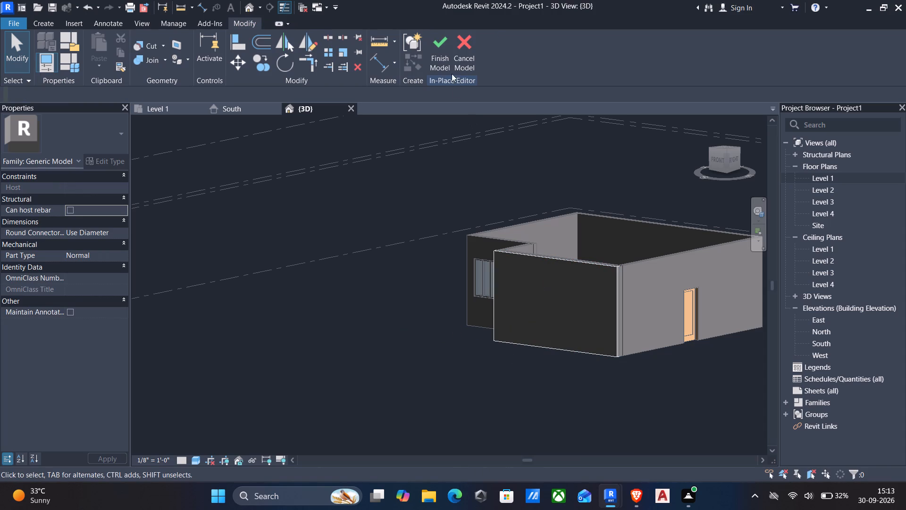
{"action": "left_click", "coordinate": [436, 58]}
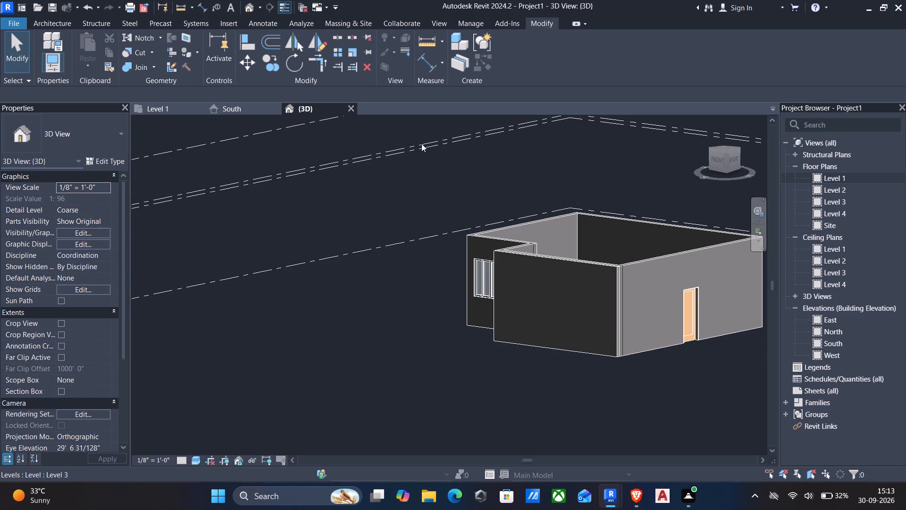
Reopen the wall's in-place model for editing and start a void extrusion on the solid extrusion's front face.
{"action": "middle_click_drag", "start_coordinate": [414, 132], "coordinate": [469, 125], "text": "shift"}
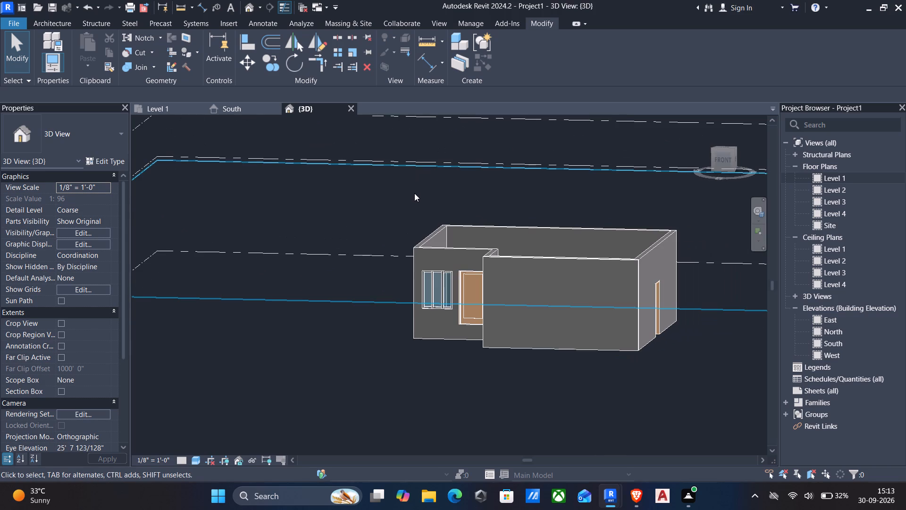
{"action": "scroll", "coordinate": [417, 196], "scroll_direction": "down", "scroll_amount": 1}
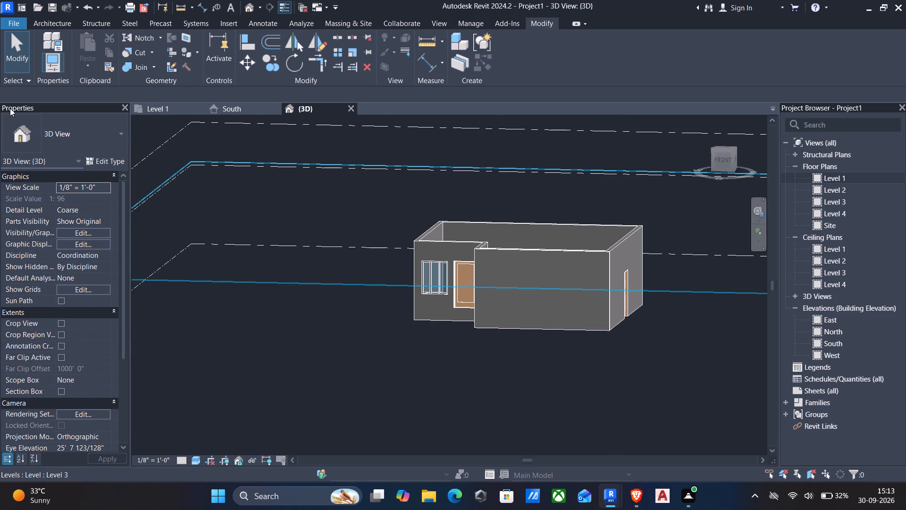
{"action": "left_click", "coordinate": [544, 255]}
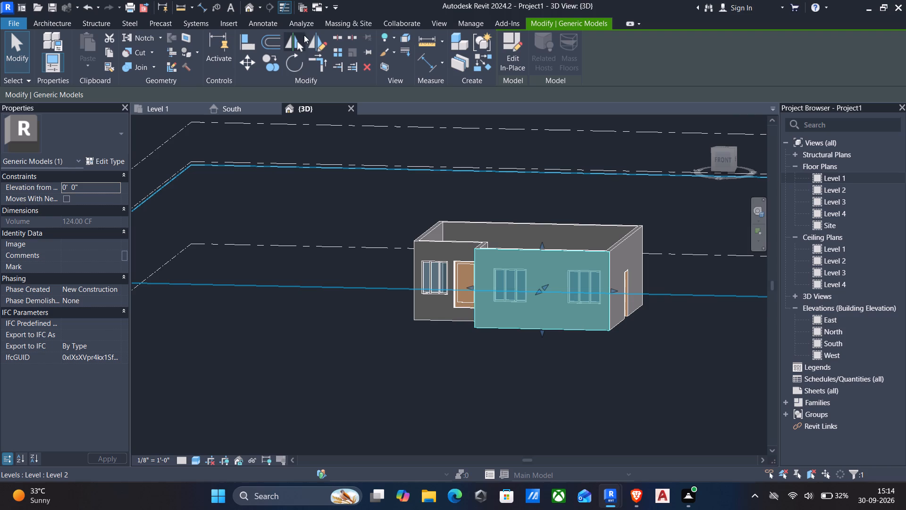
{"action": "left_click", "coordinate": [511, 50]}
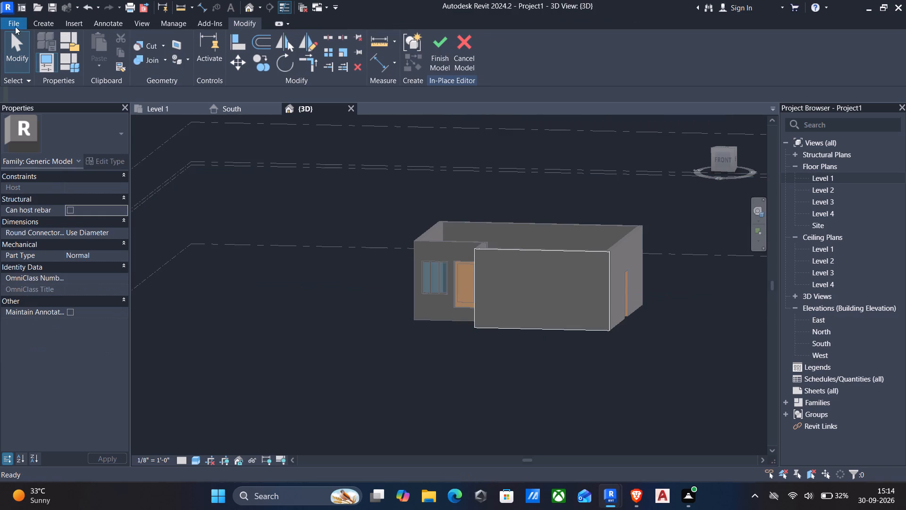
{"action": "left_click", "coordinate": [36, 25]}
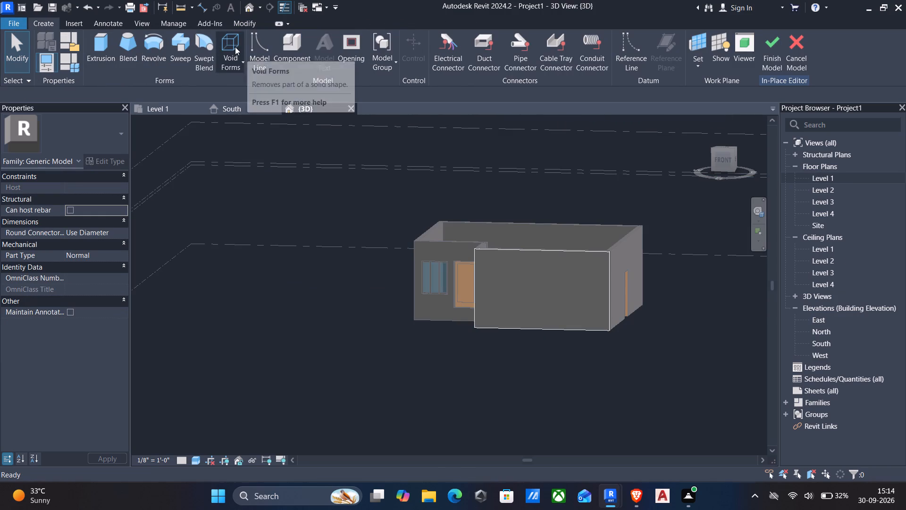
{"action": "left_click", "coordinate": [229, 47]}
{"action": "left_click", "coordinate": [268, 83]}
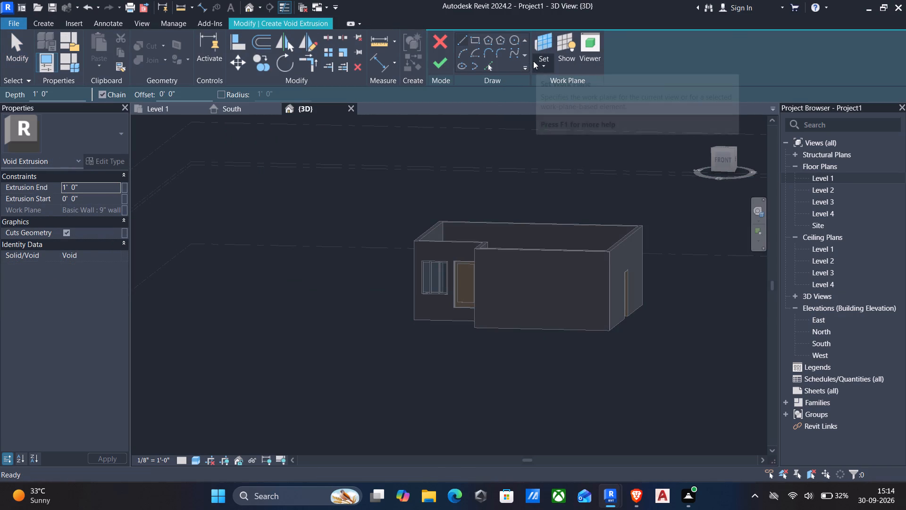
{"action": "left_click", "coordinate": [548, 64]}
{"action": "left_click", "coordinate": [560, 106]}
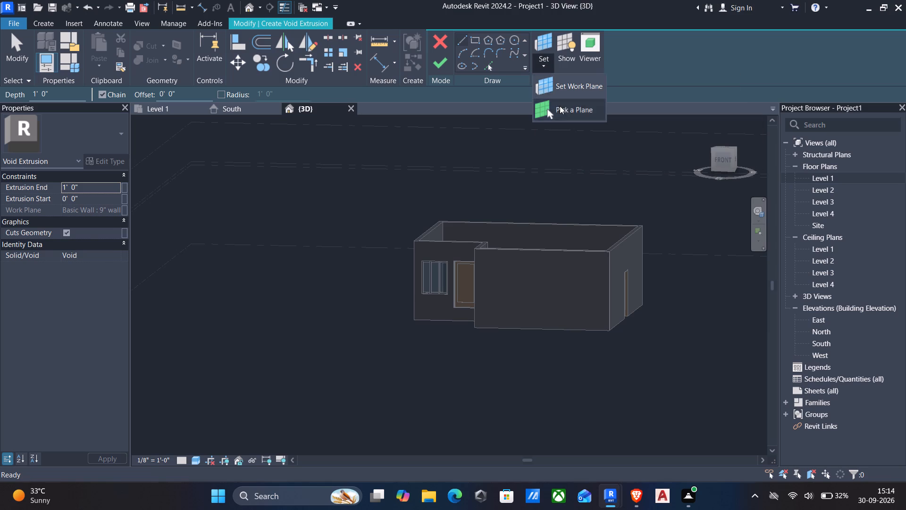
{"action": "left_click", "coordinate": [536, 255]}
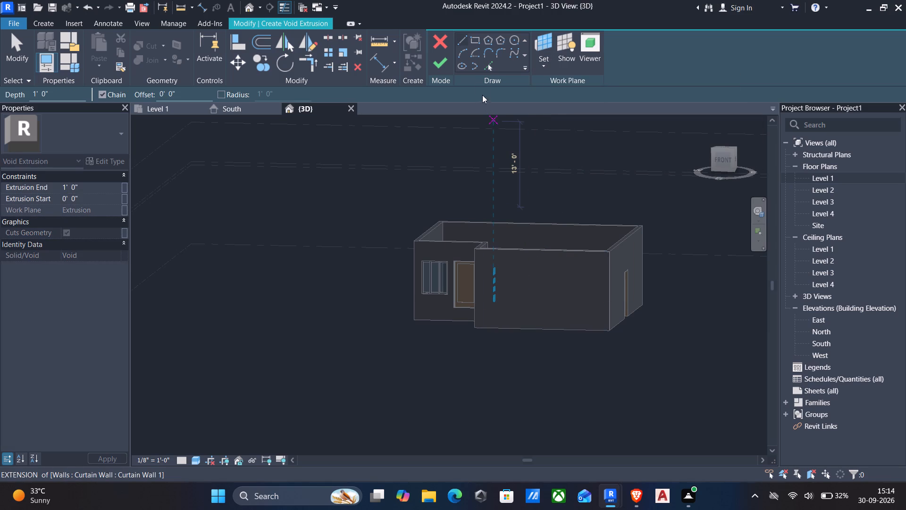
Set the 3D view to Wireframe and orient it to the front for sketching rectangular void profiles.
{"action": "left_click", "coordinate": [473, 36]}
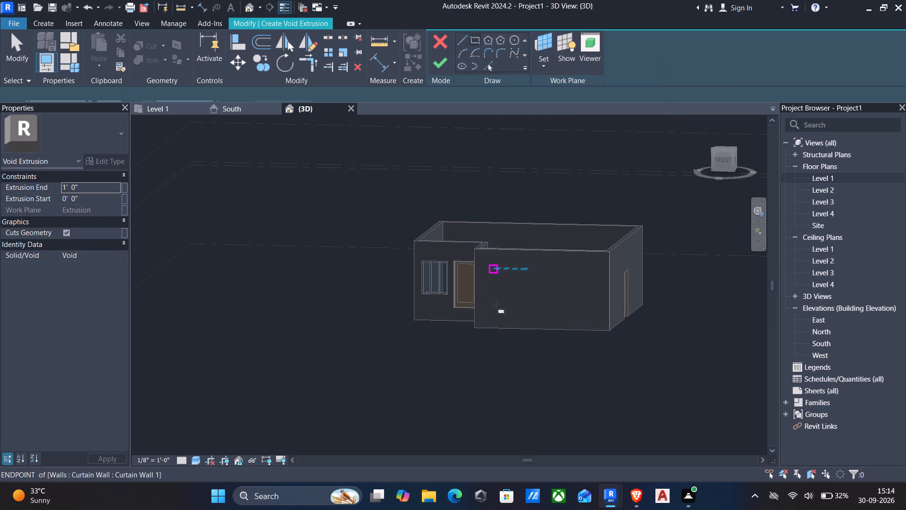
{"action": "left_click", "coordinate": [192, 456]}
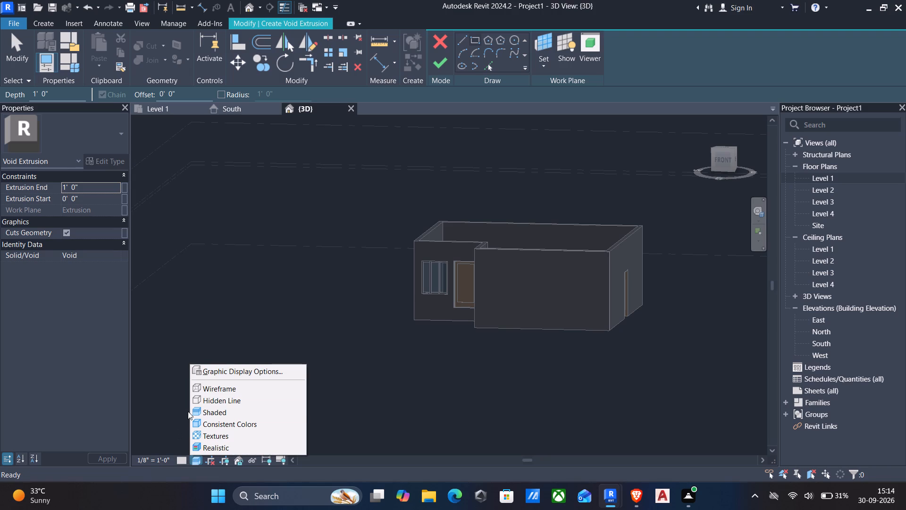
{"action": "left_click", "coordinate": [197, 390]}
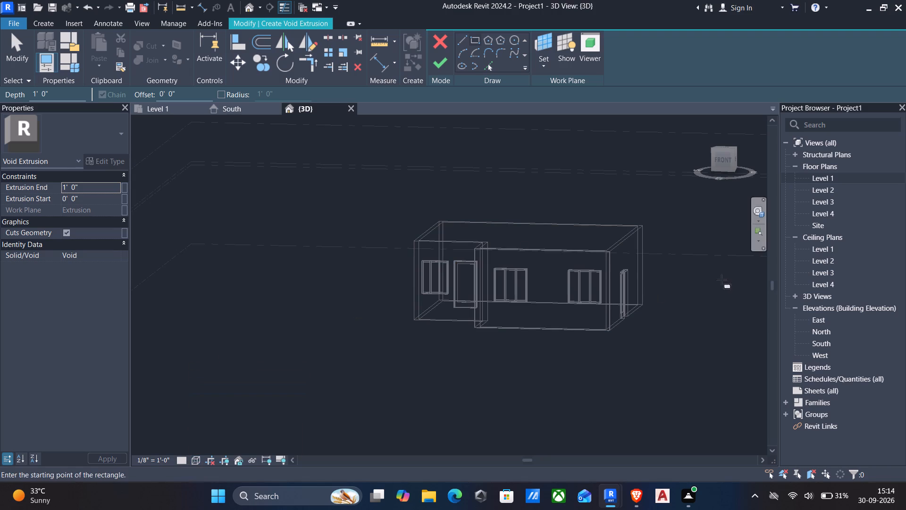
{"action": "left_click", "coordinate": [724, 161]}
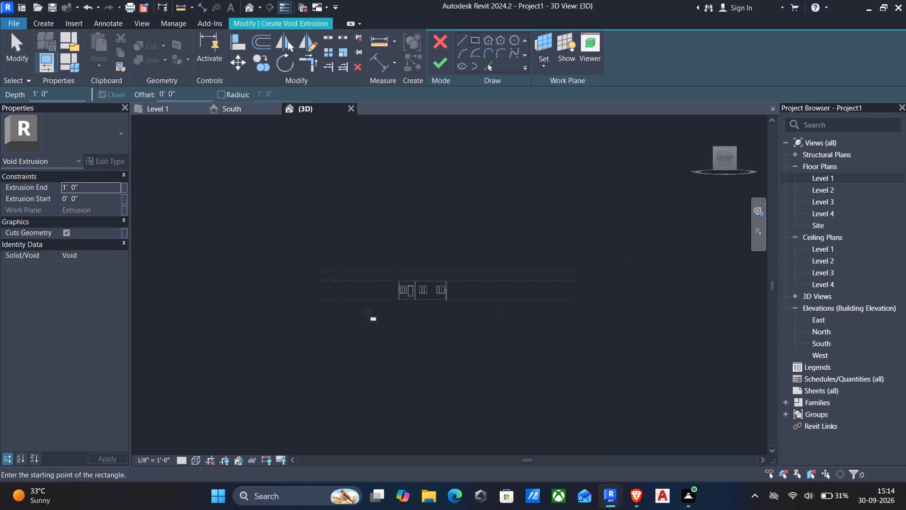
Sketch 5'-0" by 5'-0" rectangles around both windows of the main south wall and finish the void extrusion sketch.
{"action": "scroll", "coordinate": [368, 312], "scroll_direction": "up", "scroll_amount": 5}
{"action": "scroll", "coordinate": [464, 283], "scroll_direction": "up", "scroll_amount": 16}
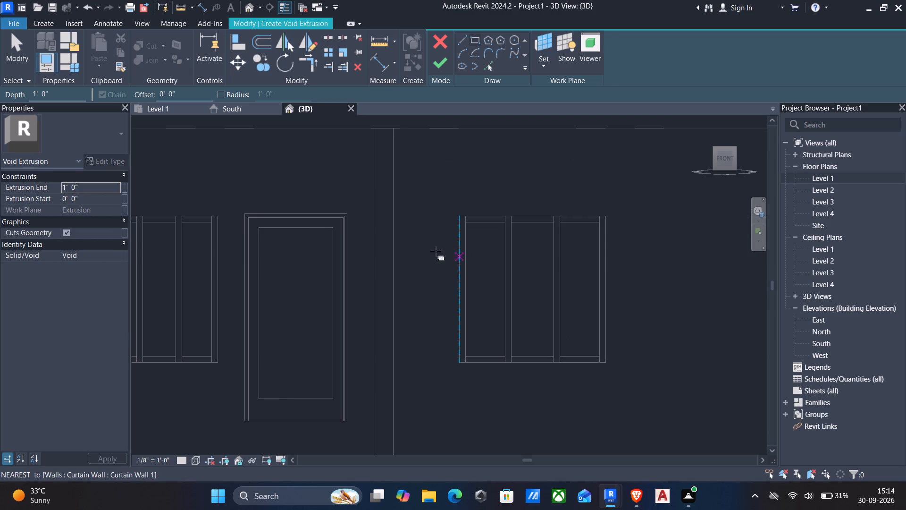
{"action": "scroll", "coordinate": [445, 234], "scroll_direction": "up", "scroll_amount": 4}
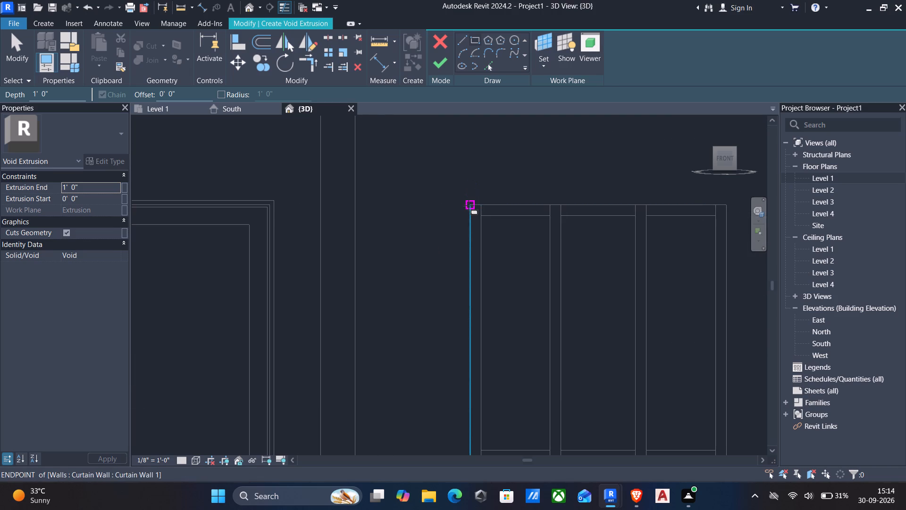
{"action": "left_click", "coordinate": [469, 205]}
{"action": "scroll", "coordinate": [484, 223], "scroll_direction": "down", "scroll_amount": 2}
{"action": "middle_click_drag", "start_coordinate": [516, 263], "coordinate": [462, 187]}
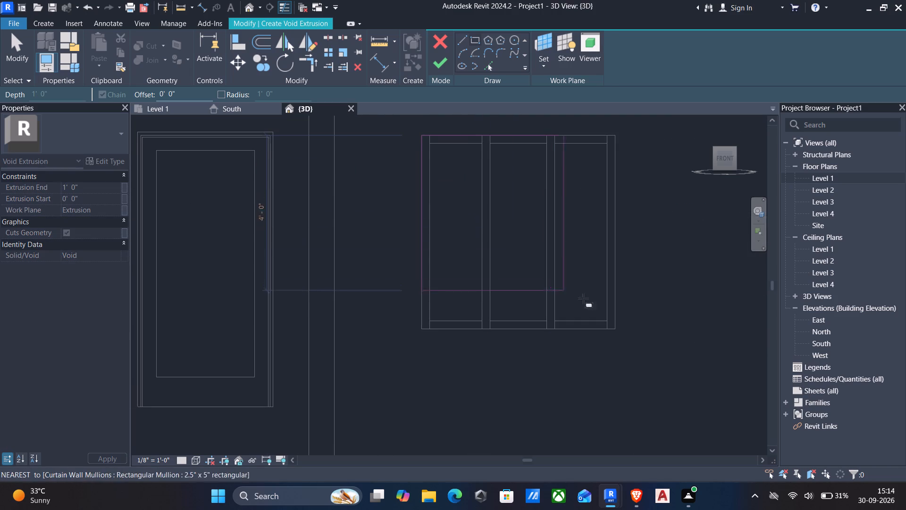
{"action": "left_click", "coordinate": [616, 331]}
{"action": "scroll", "coordinate": [618, 330], "scroll_direction": "down", "scroll_amount": 2}
{"action": "middle_click_drag", "start_coordinate": [588, 334], "coordinate": [260, 317]}
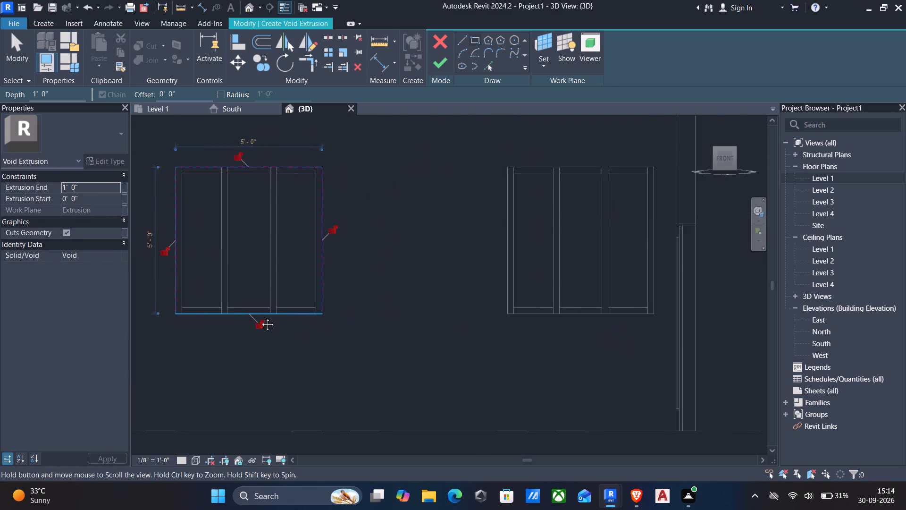
{"action": "middle_click_drag", "start_coordinate": [260, 317], "coordinate": [261, 317]}
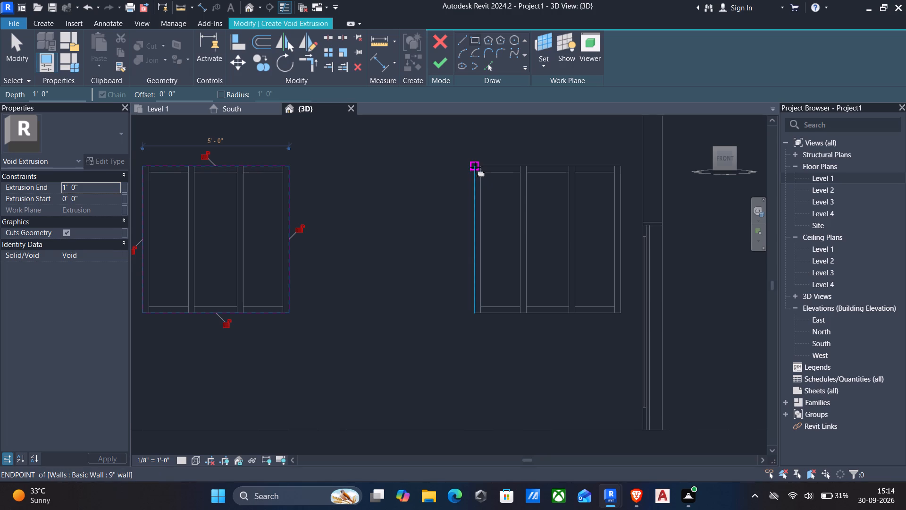
{"action": "left_click", "coordinate": [470, 165]}
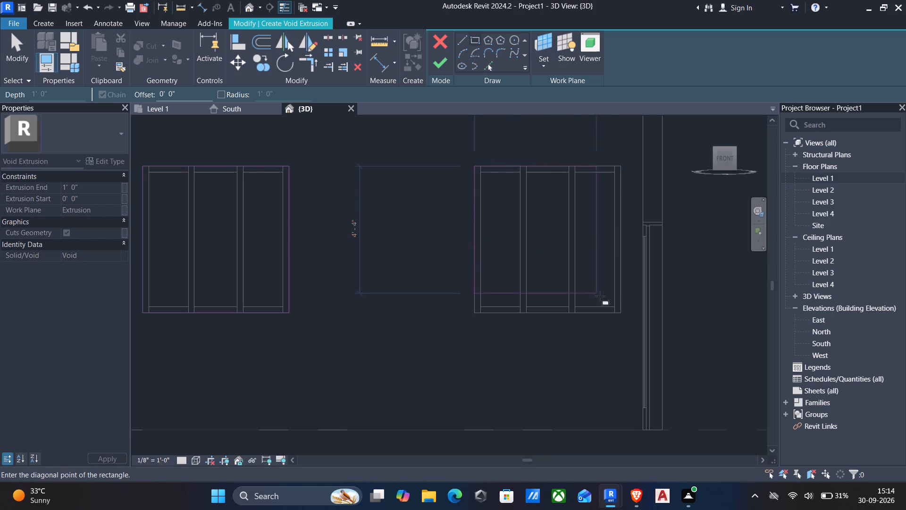
{"action": "left_click", "coordinate": [623, 308]}
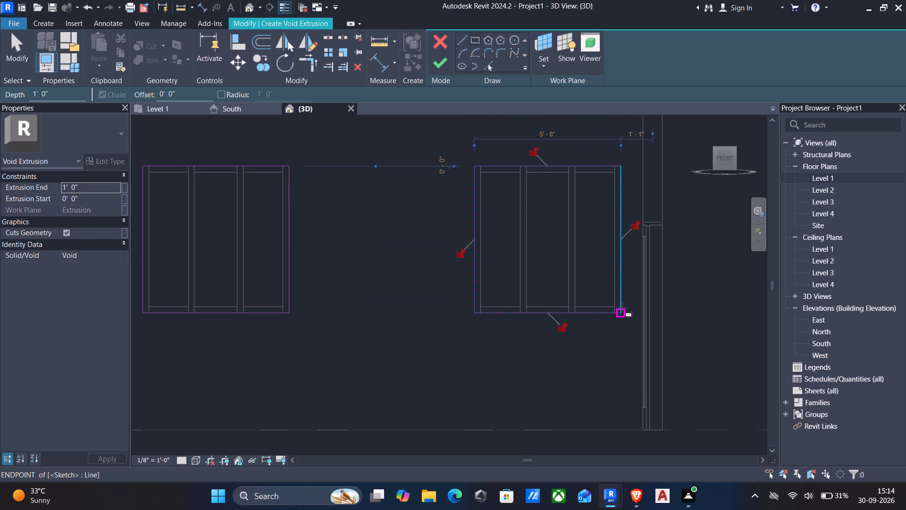
{"action": "left_click", "coordinate": [443, 66]}
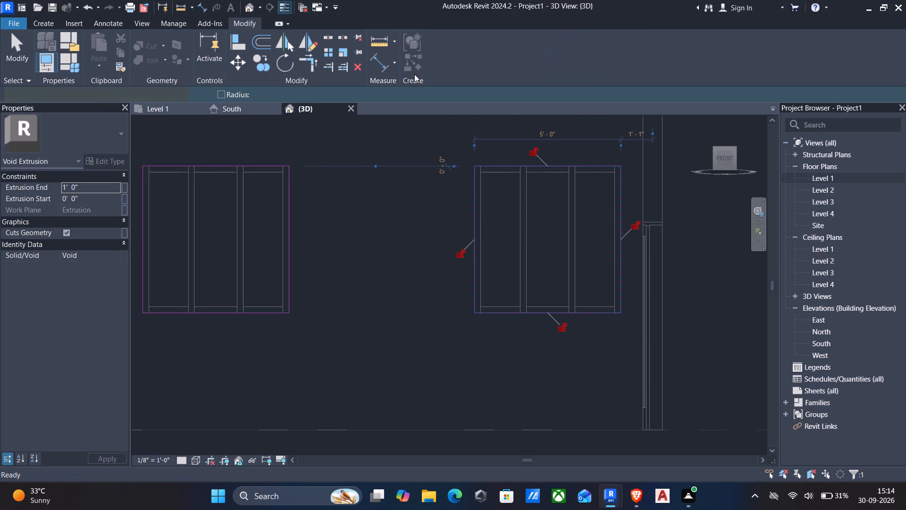
Finish the in-place model containing the window voids and view the main south wall from an angle.
{"action": "scroll", "coordinate": [364, 142], "scroll_direction": "down", "scroll_amount": 4}
{"action": "left_click", "coordinate": [646, 46]}
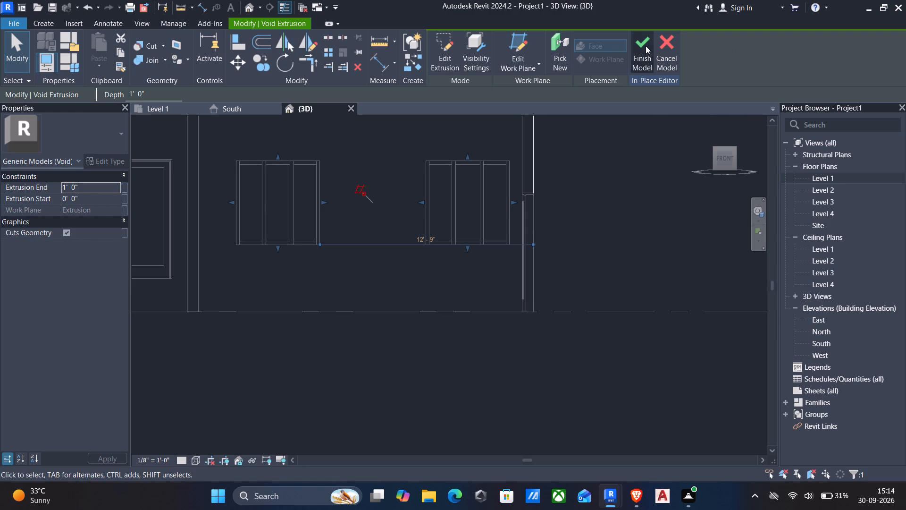
{"action": "scroll", "coordinate": [599, 124], "scroll_direction": "down", "scroll_amount": 4}
{"action": "middle_click_drag", "start_coordinate": [617, 170], "coordinate": [573, 230], "text": "shift"}
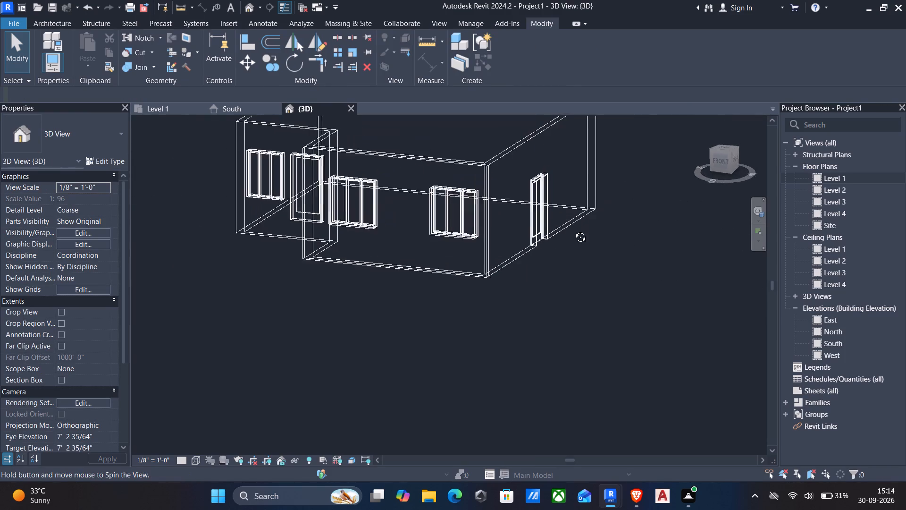
{"action": "middle_click_drag", "start_coordinate": [573, 230], "coordinate": [567, 238], "text": "shift"}
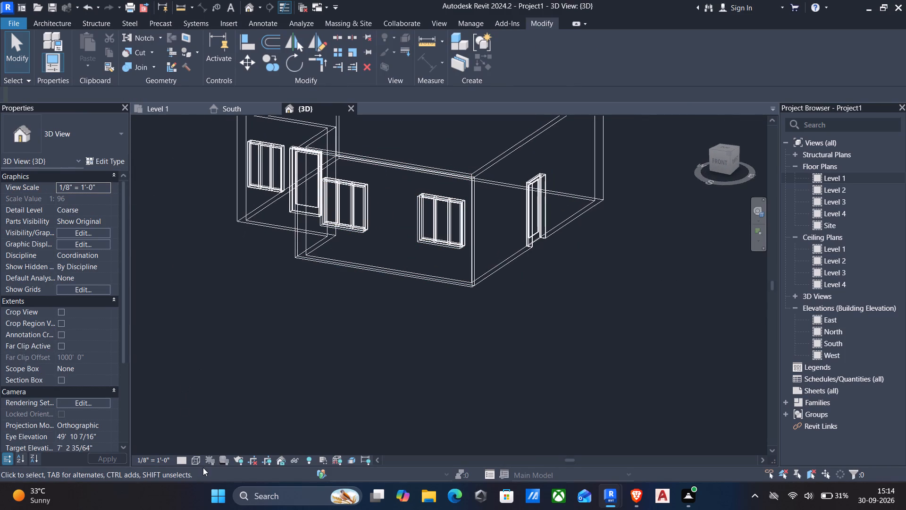
Set the 3D view's visual style to Shaded.
{"action": "left_click", "coordinate": [195, 463]}
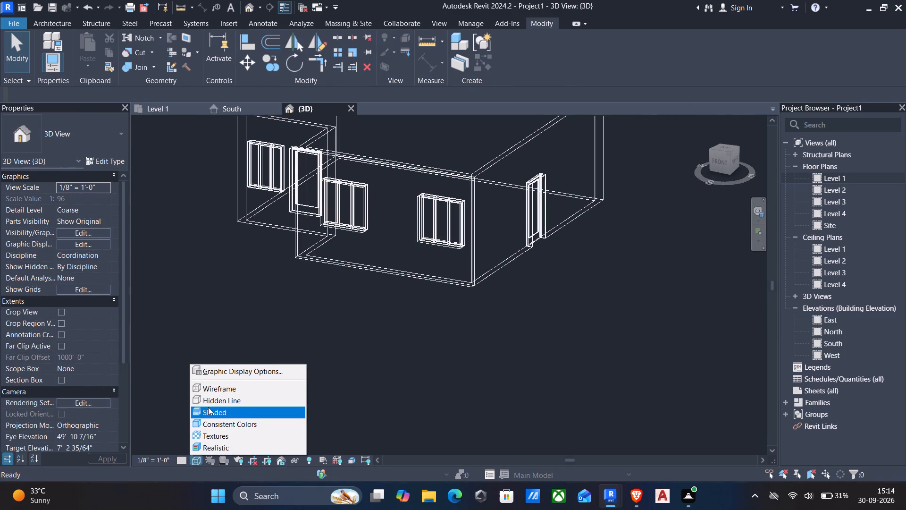
{"action": "left_click", "coordinate": [208, 407]}
Examine the shaded house from the front, the east side with its door, and the southwest corner.
{"action": "middle_click_drag", "start_coordinate": [295, 326], "coordinate": [341, 318], "text": "shift"}
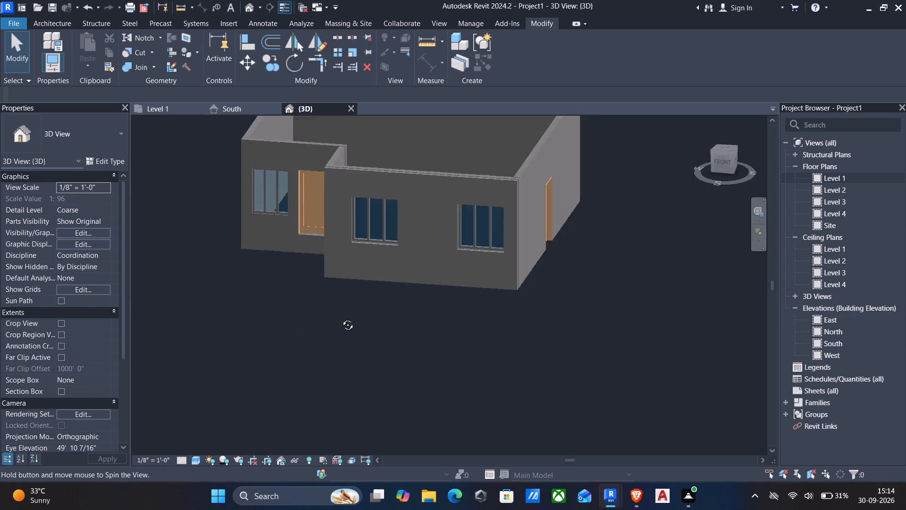
{"action": "middle_click_drag", "start_coordinate": [341, 318], "coordinate": [274, 339], "text": "shift"}
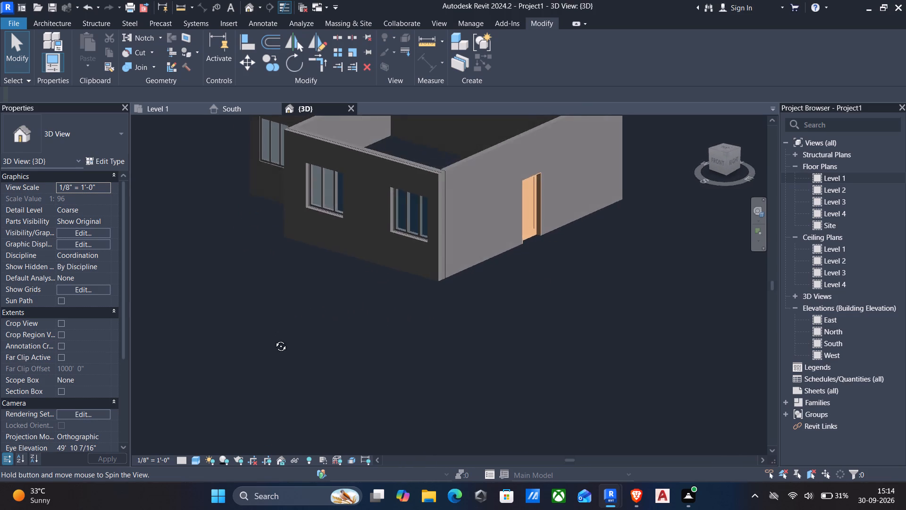
{"action": "middle_click_drag", "start_coordinate": [274, 339], "coordinate": [200, 337], "text": "shift"}
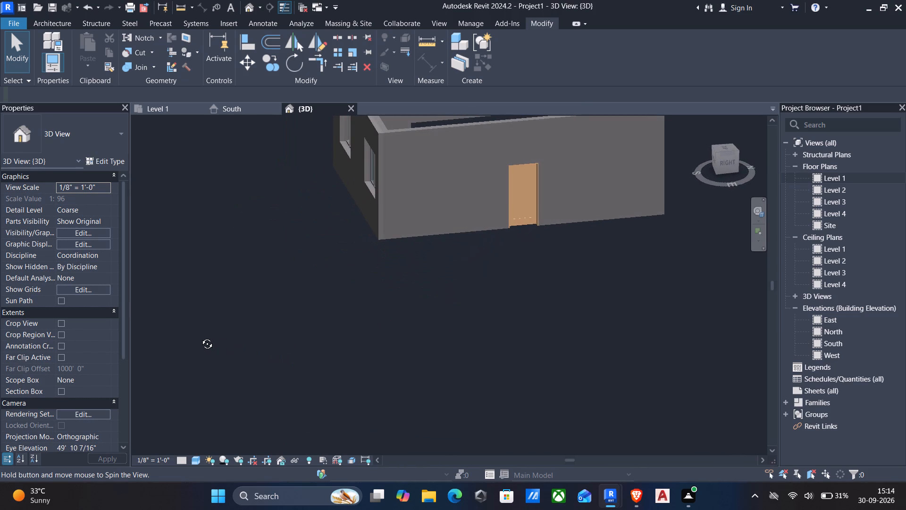
{"action": "middle_click_drag", "start_coordinate": [200, 337], "coordinate": [195, 339], "text": "shift"}
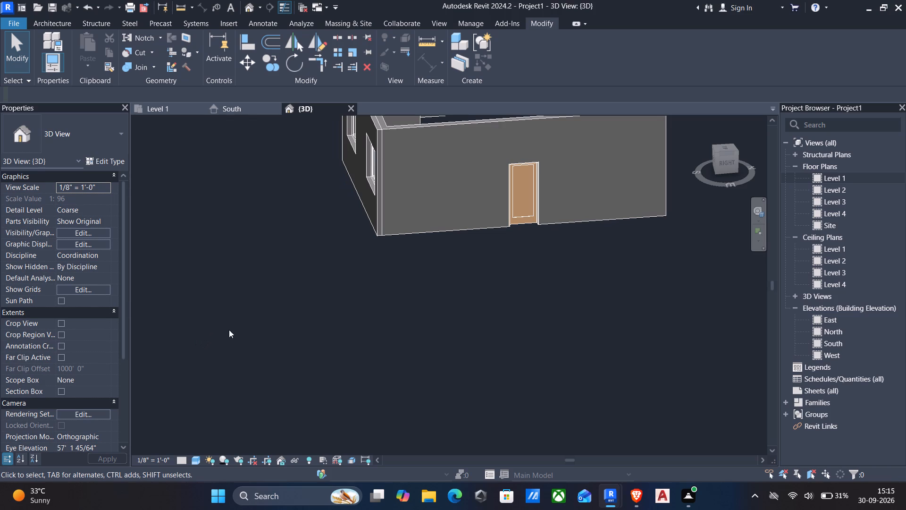
{"action": "scroll", "coordinate": [243, 340], "scroll_direction": "down", "scroll_amount": 1}
{"action": "middle_click_drag", "start_coordinate": [289, 342], "coordinate": [334, 341], "text": "shift"}
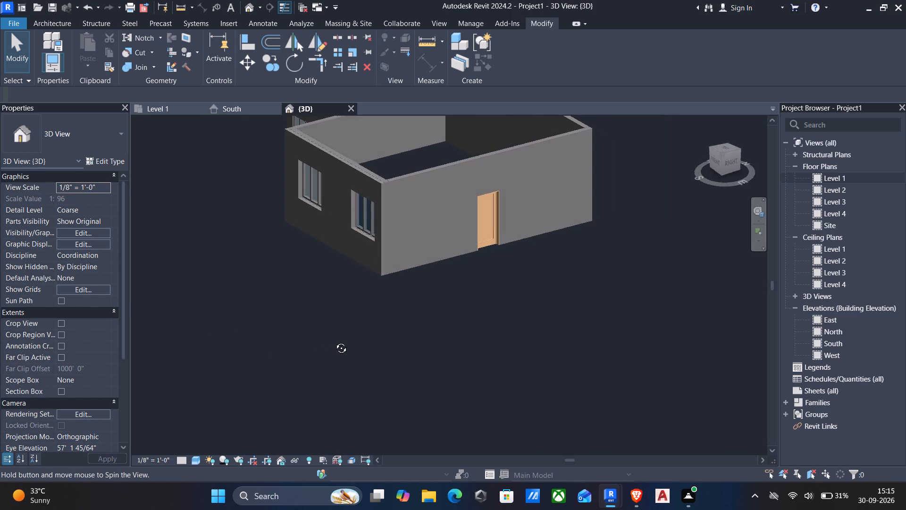
{"action": "middle_click_drag", "start_coordinate": [334, 341], "coordinate": [411, 289], "text": "shift"}
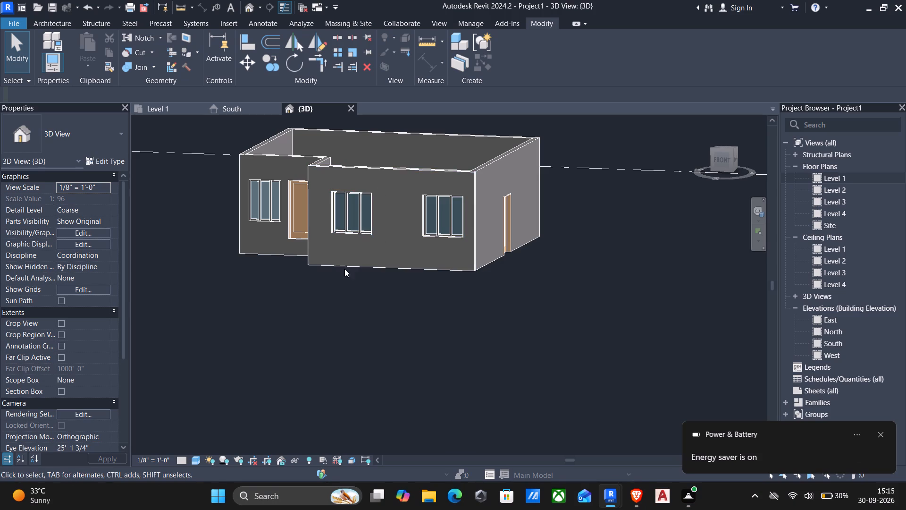
{"action": "scroll", "coordinate": [334, 309], "scroll_direction": "down", "scroll_amount": 1}
{"action": "middle_click_drag", "start_coordinate": [337, 314], "coordinate": [417, 322], "text": "shift"}
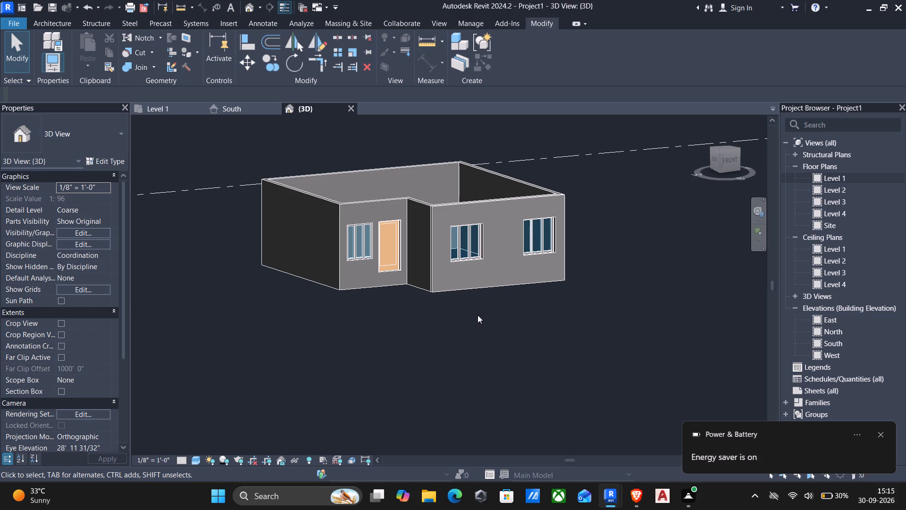
{"action": "middle_click_drag", "start_coordinate": [481, 320], "coordinate": [464, 325]}
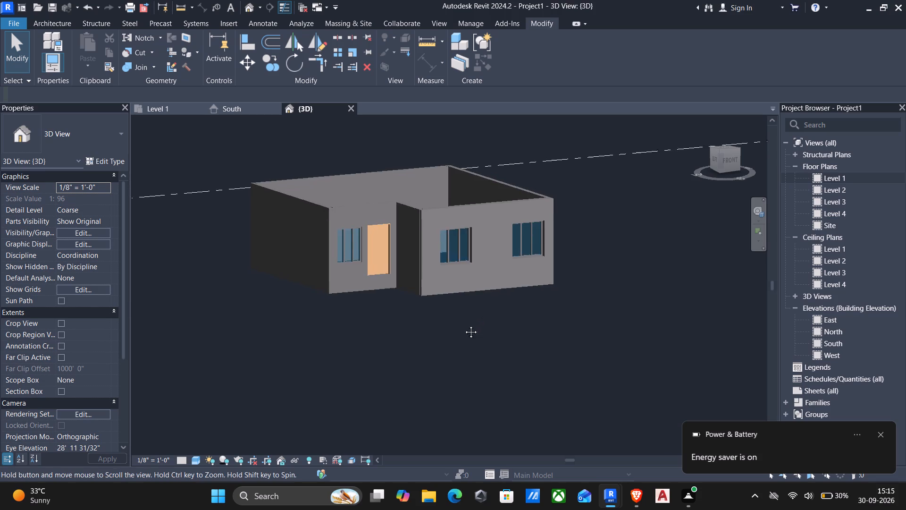
{"action": "middle_click_drag", "start_coordinate": [464, 325], "coordinate": [454, 334]}
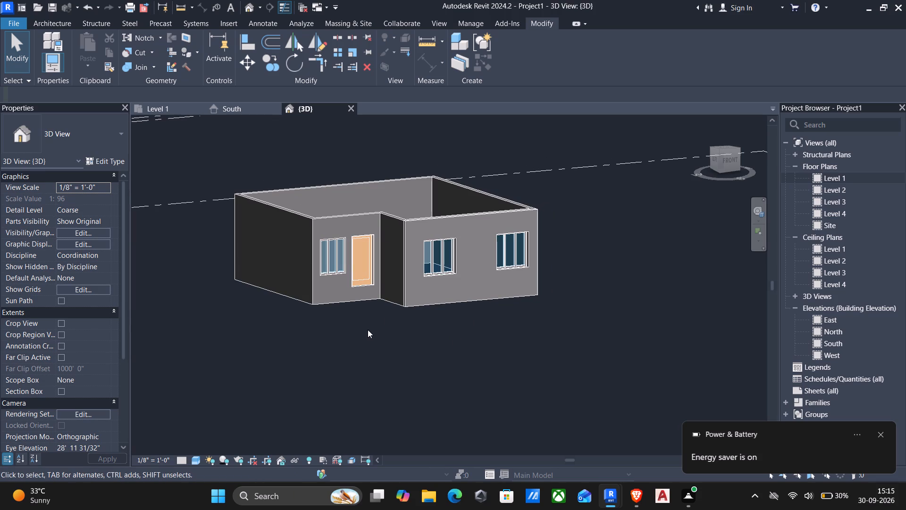
Examine the window openings of the main south wall and the adjoining entrance wall from several angles and distances.
{"action": "scroll", "coordinate": [405, 335], "scroll_direction": "up", "scroll_amount": 3}
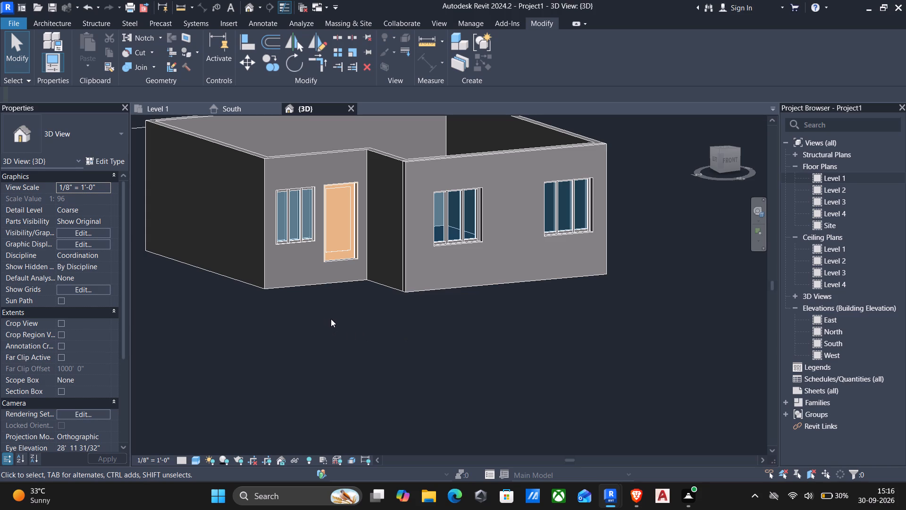
{"action": "middle_click_drag", "start_coordinate": [335, 324], "coordinate": [372, 349], "text": "shift"}
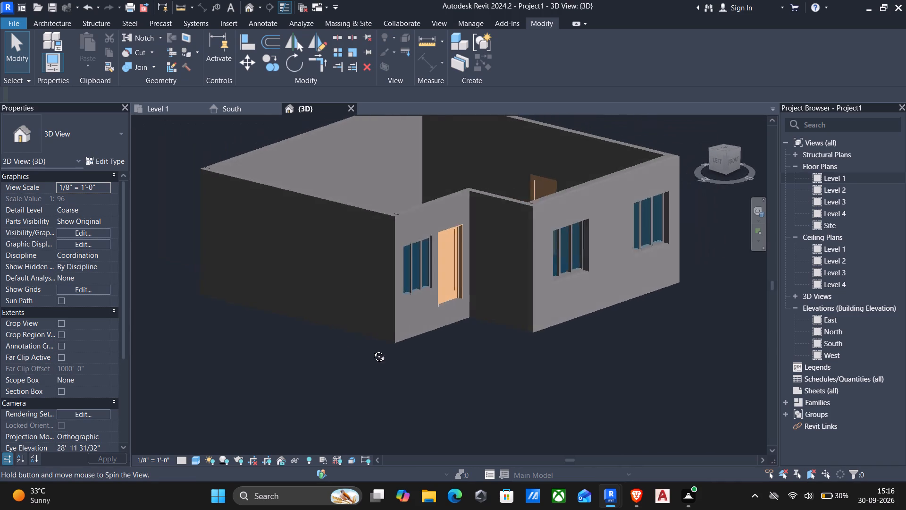
{"action": "middle_click_drag", "start_coordinate": [372, 349], "coordinate": [265, 340], "text": "shift"}
{"action": "scroll", "coordinate": [277, 341], "scroll_direction": "down", "scroll_amount": 1}
{"action": "middle_click_drag", "start_coordinate": [279, 343], "coordinate": [370, 323], "text": "shift"}
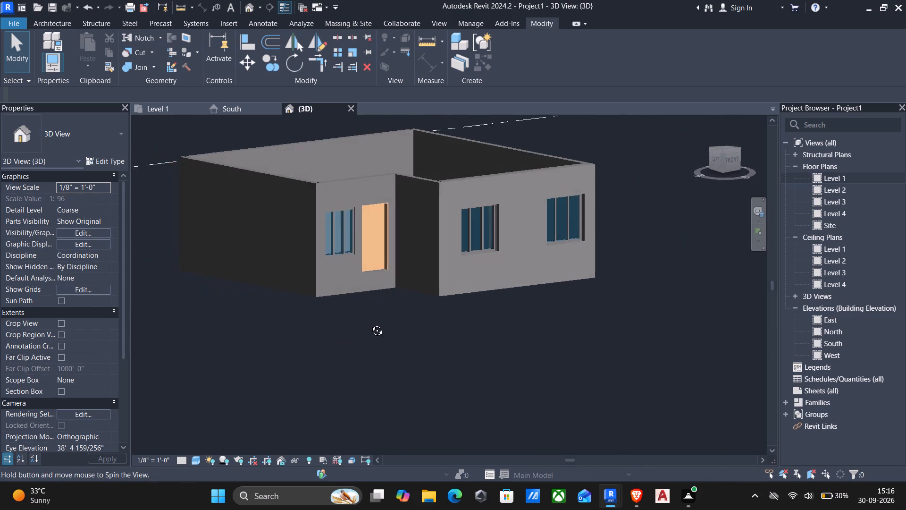
{"action": "middle_click_drag", "start_coordinate": [370, 323], "coordinate": [363, 331], "text": "shift"}
{"action": "scroll", "coordinate": [434, 340], "scroll_direction": "up", "scroll_amount": 2}
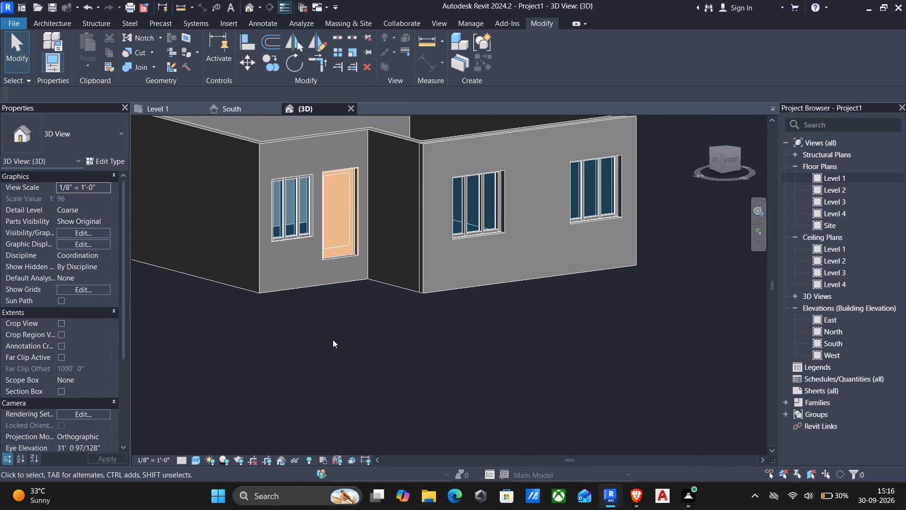
{"action": "middle_click_drag", "start_coordinate": [327, 324], "coordinate": [327, 344]}
{"action": "scroll", "coordinate": [327, 345], "scroll_direction": "up", "scroll_amount": 1}
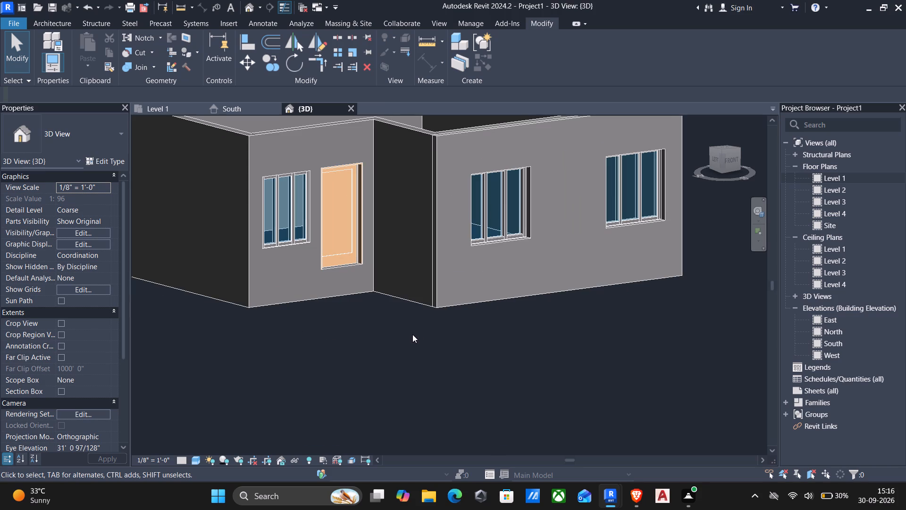
{"action": "scroll", "coordinate": [412, 334], "scroll_direction": "down", "scroll_amount": 1}
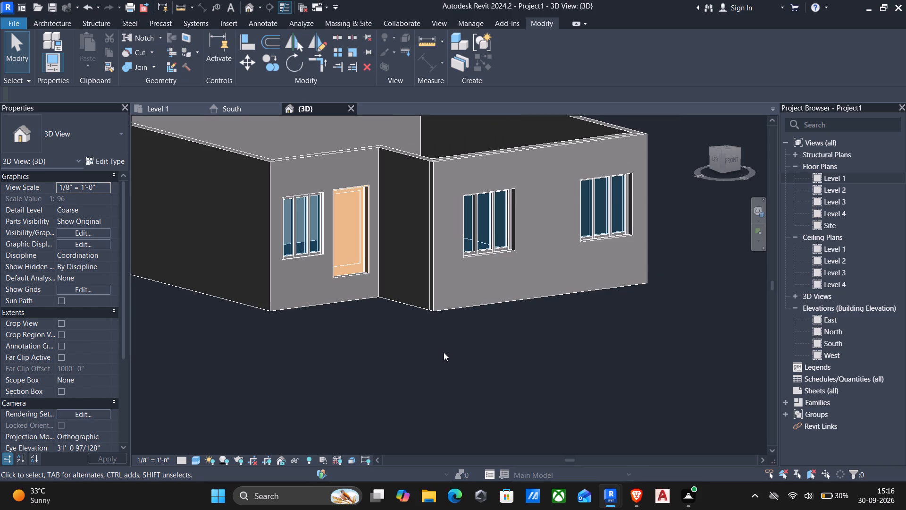
{"action": "scroll", "coordinate": [505, 344], "scroll_direction": "up", "scroll_amount": 3}
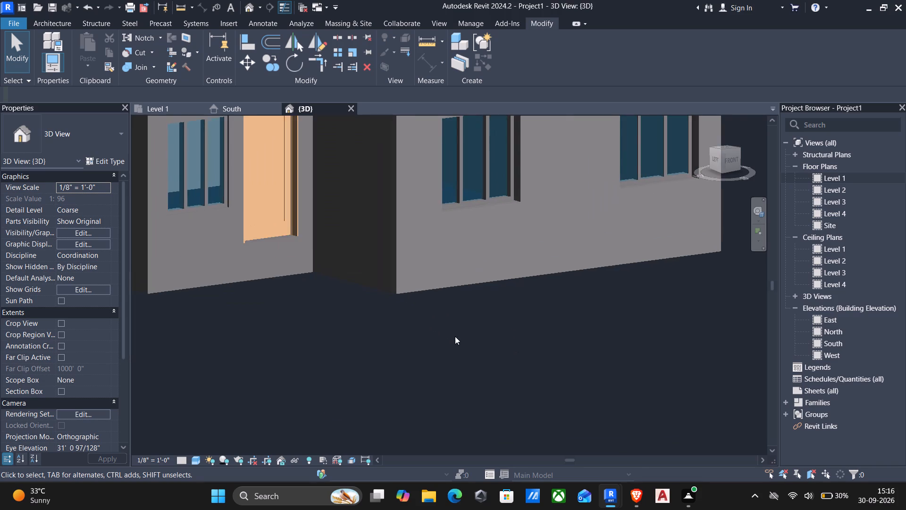
{"action": "middle_click_drag", "start_coordinate": [444, 335], "coordinate": [468, 359]}
{"action": "scroll", "coordinate": [462, 353], "scroll_direction": "down", "scroll_amount": 2}
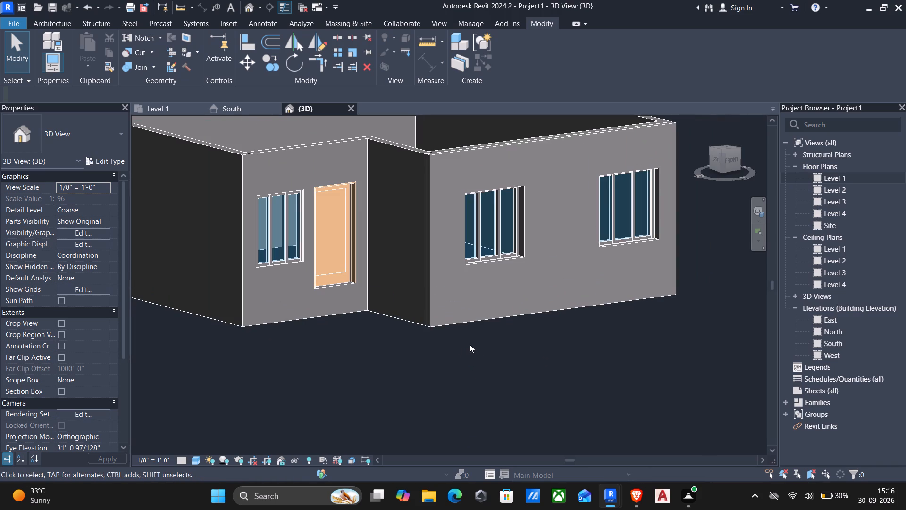
{"action": "middle_click_drag", "start_coordinate": [470, 344], "coordinate": [447, 355]}
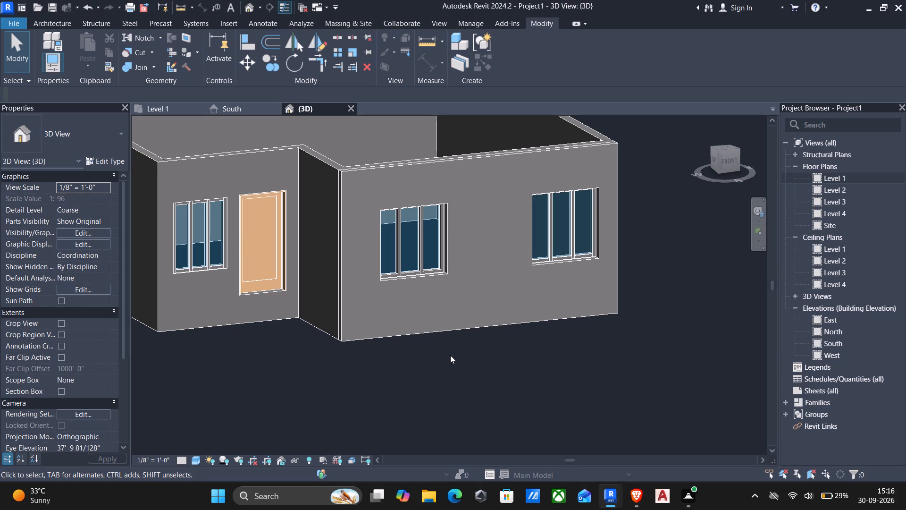
{"action": "middle_click_drag", "start_coordinate": [460, 358], "coordinate": [493, 371]}
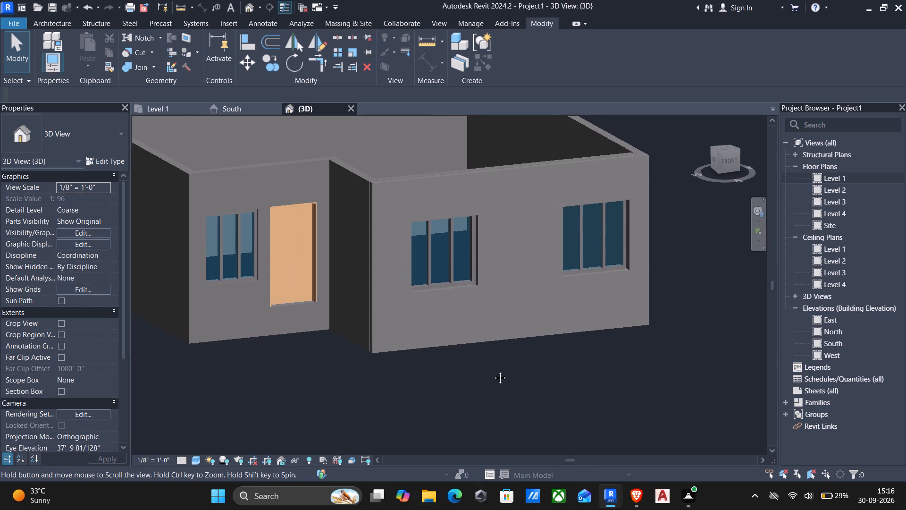
{"action": "middle_click_drag", "start_coordinate": [493, 371], "coordinate": [503, 372]}
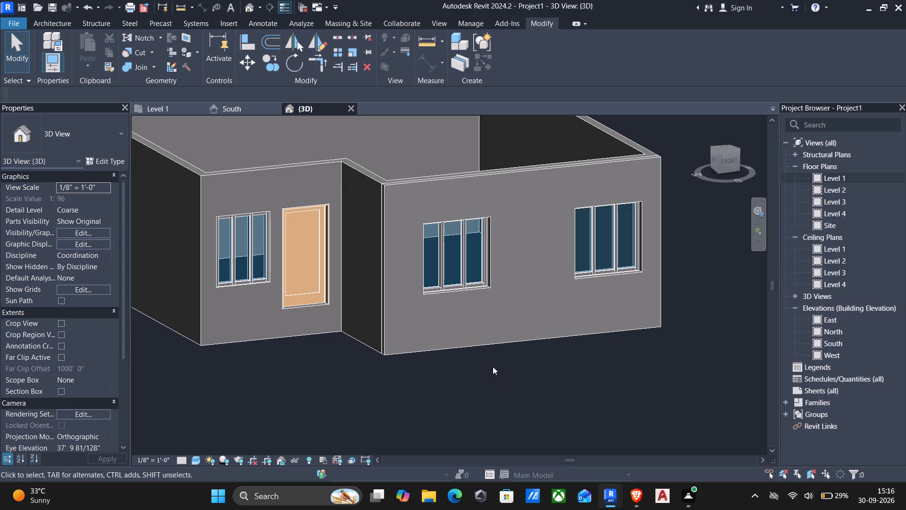
{"action": "middle_click_drag", "start_coordinate": [493, 366], "coordinate": [474, 369]}
{"action": "scroll", "coordinate": [474, 369], "scroll_direction": "down", "scroll_amount": 1}
{"action": "middle_click_drag", "start_coordinate": [477, 369], "coordinate": [480, 369]}
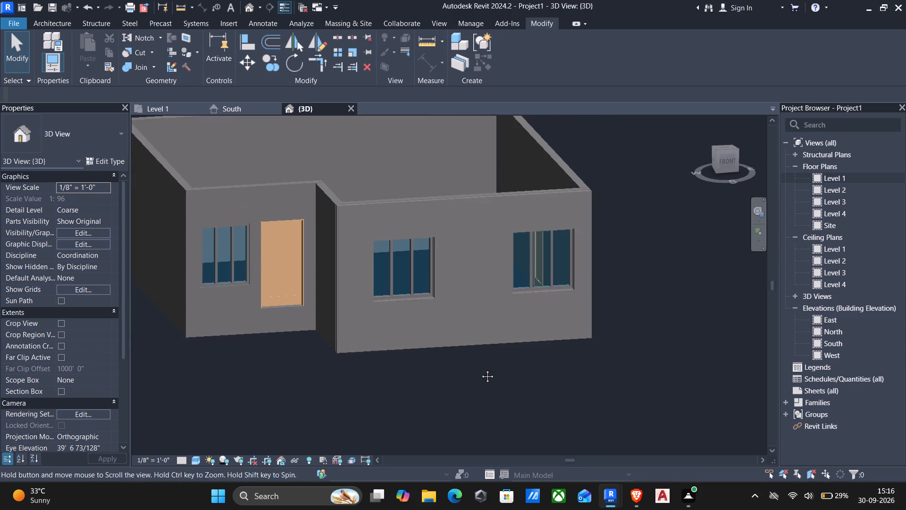
{"action": "middle_click_drag", "start_coordinate": [480, 369], "coordinate": [503, 353]}
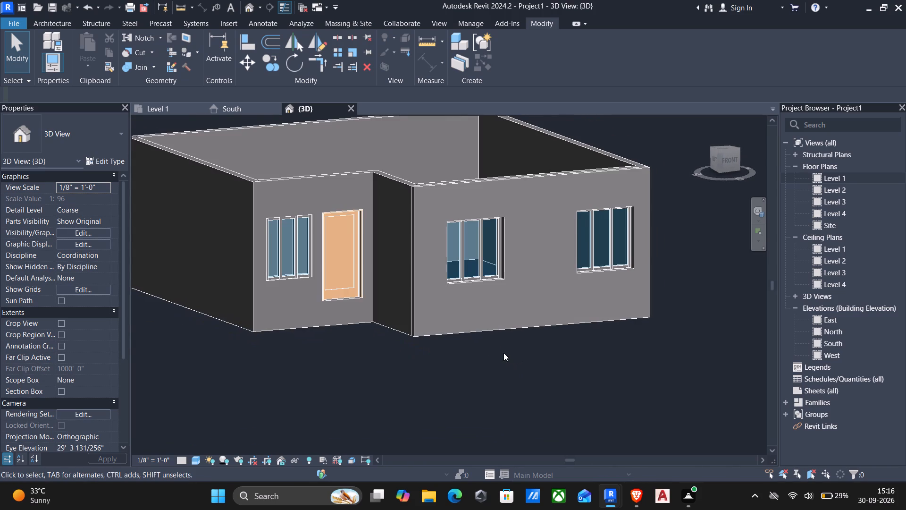
{"action": "middle_click_drag", "start_coordinate": [534, 353], "coordinate": [483, 357]}
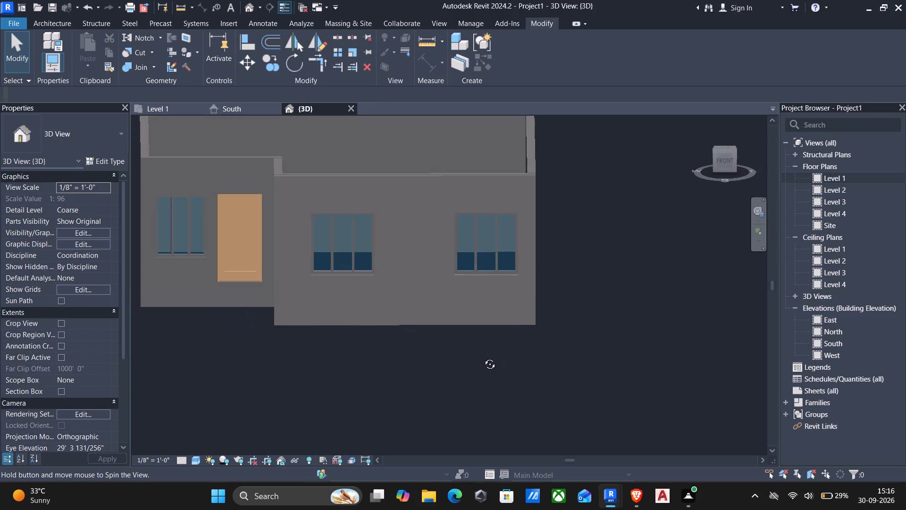
{"action": "middle_click_drag", "start_coordinate": [483, 357], "coordinate": [481, 357]}
{"action": "middle_click_drag", "start_coordinate": [484, 358], "coordinate": [531, 355]}
{"action": "middle_click_drag", "start_coordinate": [523, 358], "coordinate": [530, 374], "text": "shift"}
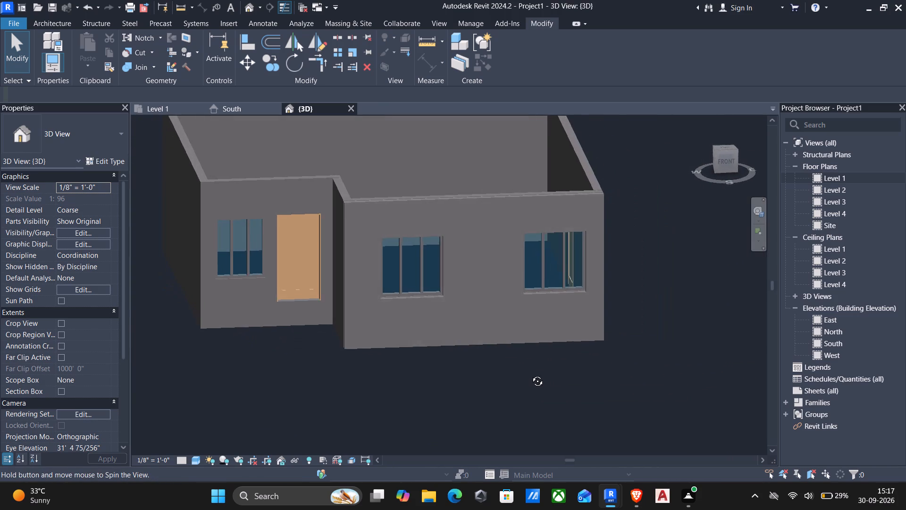
{"action": "middle_click_drag", "start_coordinate": [530, 374], "coordinate": [529, 354], "text": "shift"}
{"action": "scroll", "coordinate": [532, 343], "scroll_direction": "up", "scroll_amount": 1}
{"action": "middle_click_drag", "start_coordinate": [532, 343], "coordinate": [544, 371]}
{"action": "scroll", "coordinate": [467, 340], "scroll_direction": "down", "scroll_amount": 1}
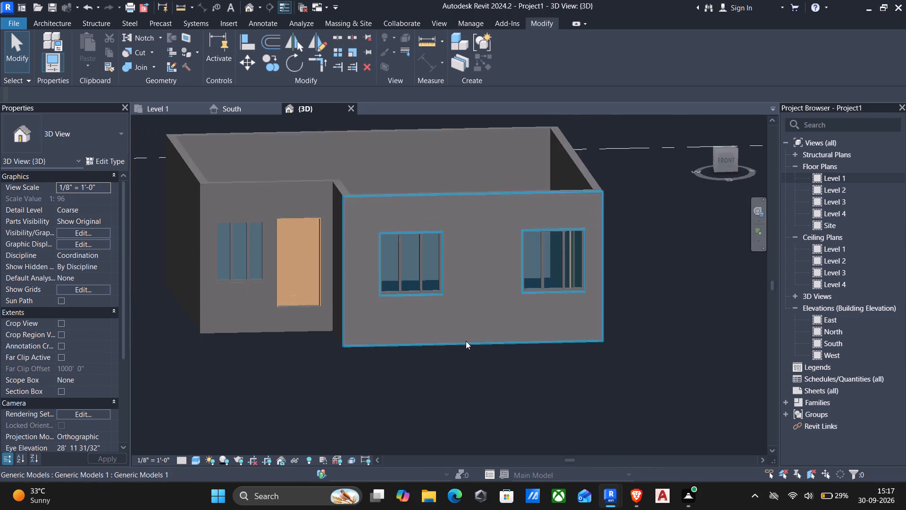
{"action": "scroll", "coordinate": [466, 341], "scroll_direction": "down", "scroll_amount": 1}
{"action": "middle_click_drag", "start_coordinate": [469, 348], "coordinate": [503, 344], "text": "shift"}
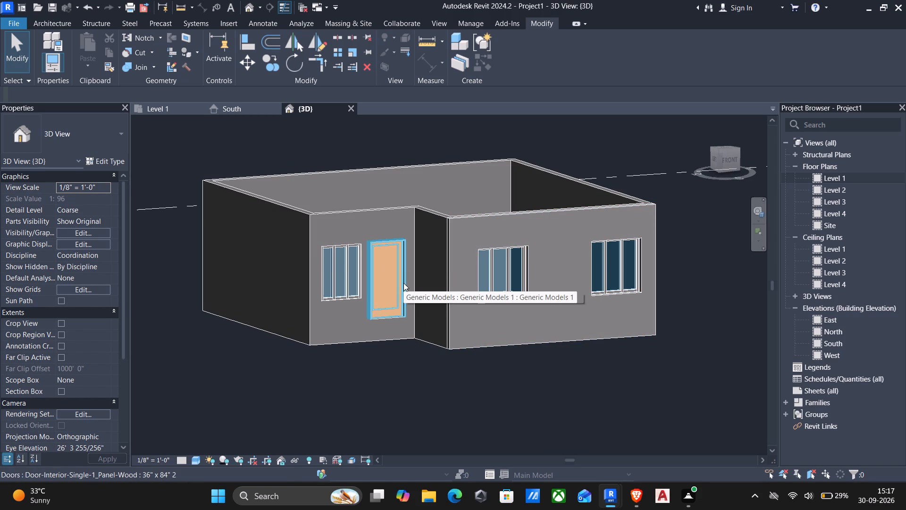
{"action": "scroll", "coordinate": [453, 377], "scroll_direction": "up", "scroll_amount": 2}
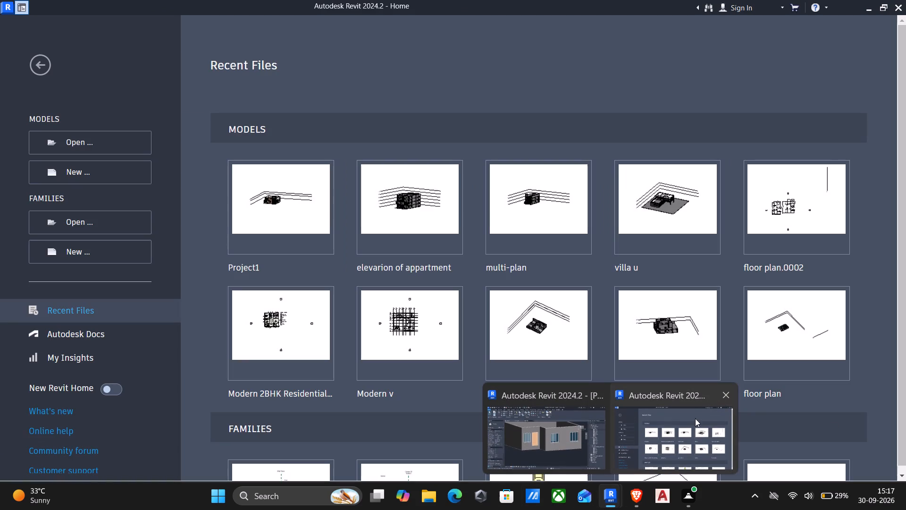
Close the separate Revit Home window, keeping the Project1 window open.
{"action": "left_click", "coordinate": [724, 395]}
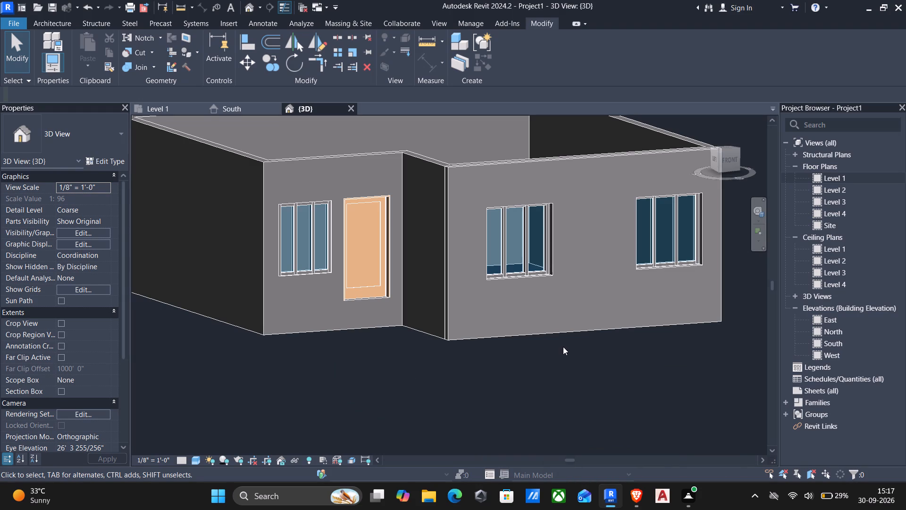
Examine the front of the house from the southwest, including the window opening of the main wall nearest the entrance.
{"action": "scroll", "coordinate": [568, 344], "scroll_direction": "down", "scroll_amount": 1}
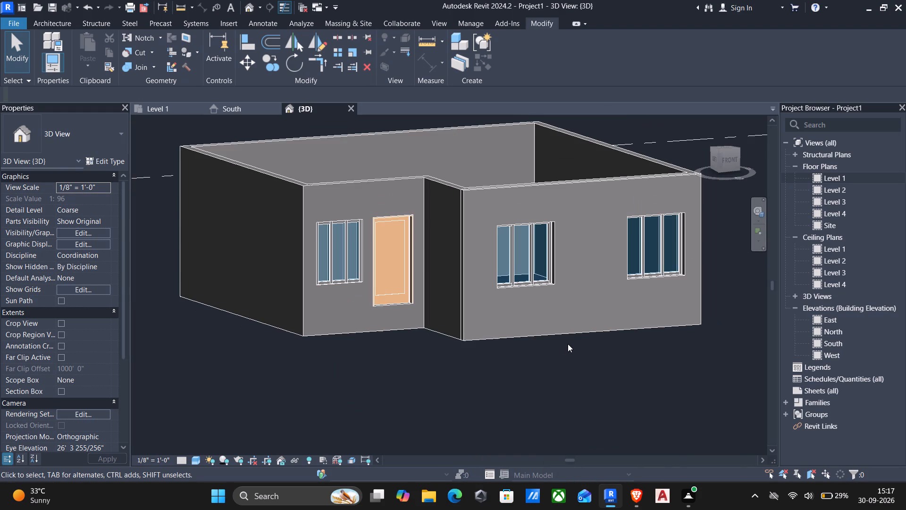
{"action": "scroll", "coordinate": [358, 331], "scroll_direction": "down", "scroll_amount": 1}
{"action": "middle_click_drag", "start_coordinate": [357, 322], "coordinate": [381, 323]}
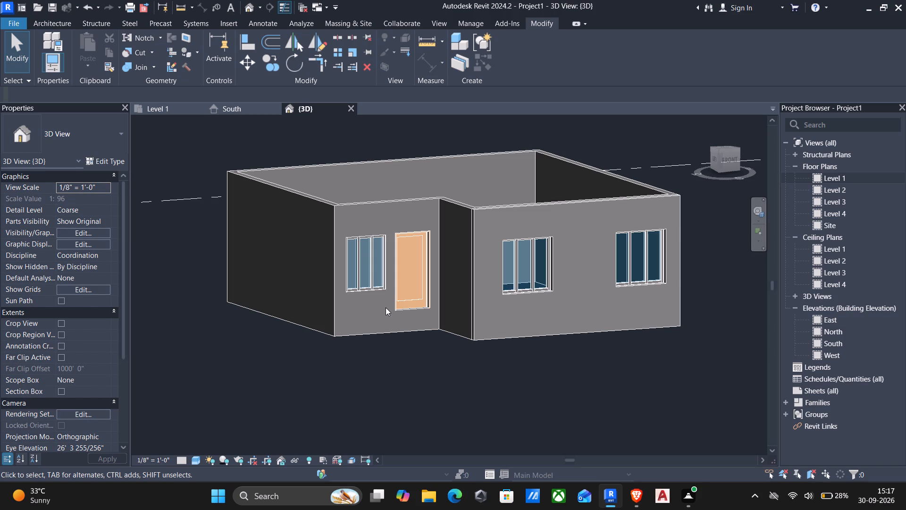
{"action": "scroll", "coordinate": [386, 307], "scroll_direction": "down", "scroll_amount": 1}
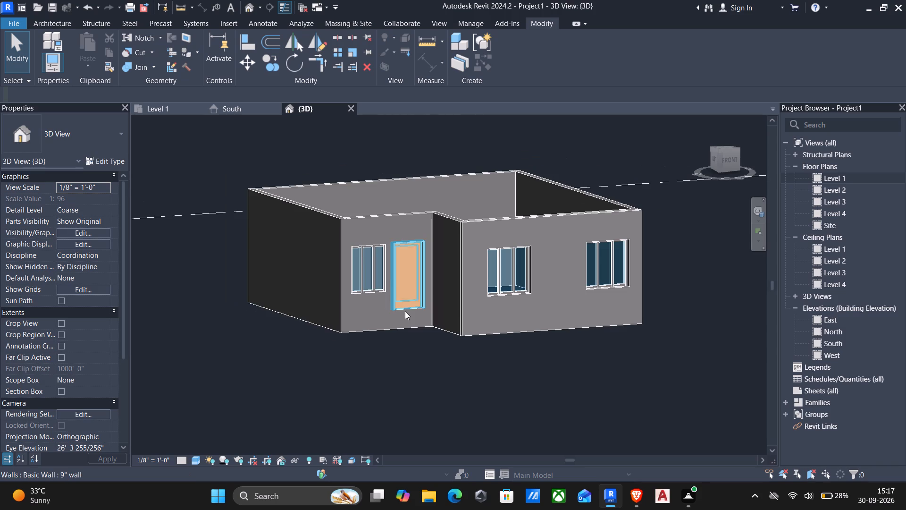
{"action": "middle_click_drag", "start_coordinate": [406, 324], "coordinate": [403, 329], "text": "shift"}
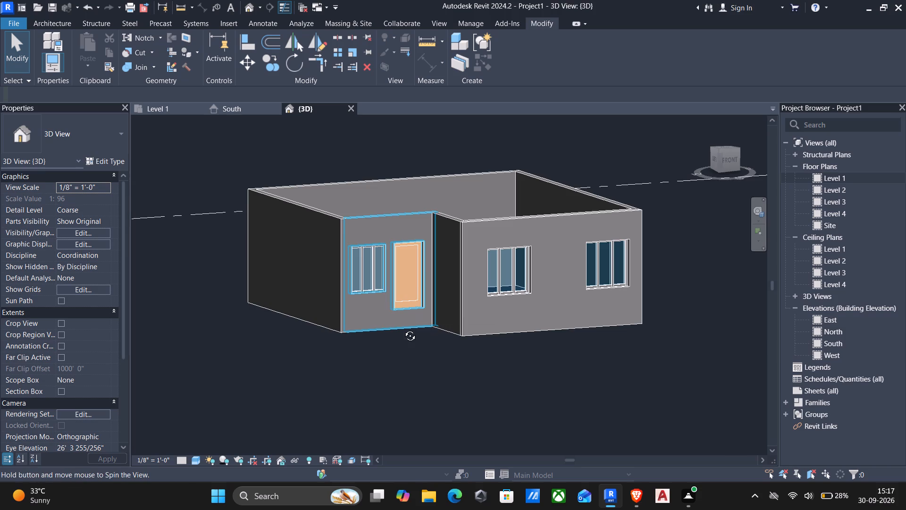
{"action": "middle_click_drag", "start_coordinate": [403, 329], "coordinate": [364, 346], "text": "shift"}
{"action": "scroll", "coordinate": [362, 348], "scroll_direction": "down", "scroll_amount": 1}
{"action": "middle_click_drag", "start_coordinate": [362, 348], "coordinate": [426, 319], "text": "shift"}
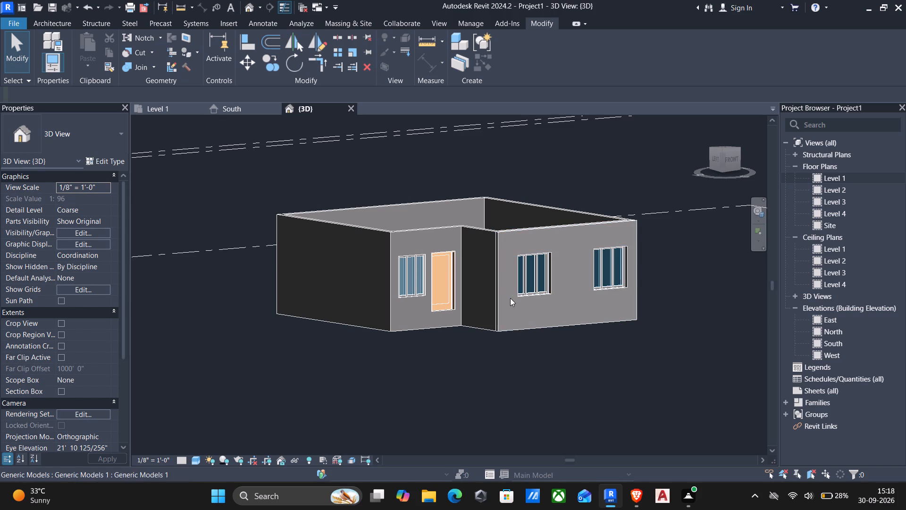
{"action": "scroll", "coordinate": [457, 287], "scroll_direction": "up", "scroll_amount": 4}
{"action": "scroll", "coordinate": [565, 283], "scroll_direction": "up", "scroll_amount": 4}
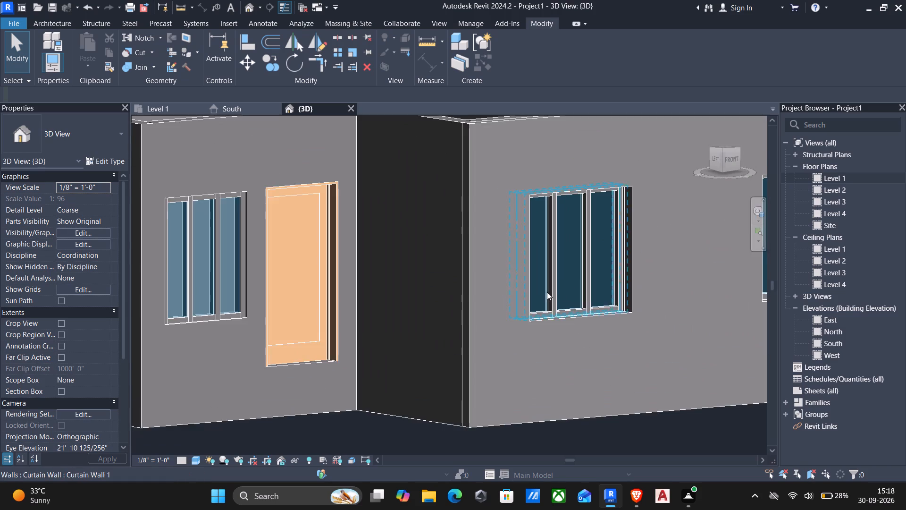
Open the main south wall's in-place facade model for editing and start a new extrusion on the picked wall face.
{"action": "scroll", "coordinate": [547, 292], "scroll_direction": "down", "scroll_amount": 3}
{"action": "middle_click_drag", "start_coordinate": [547, 292], "coordinate": [515, 296], "text": "shift"}
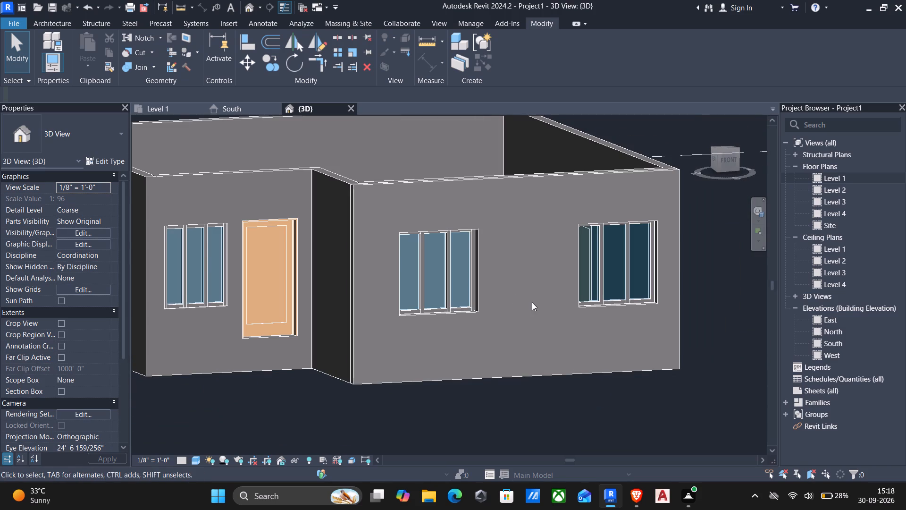
{"action": "scroll", "coordinate": [536, 299], "scroll_direction": "down", "scroll_amount": 3}
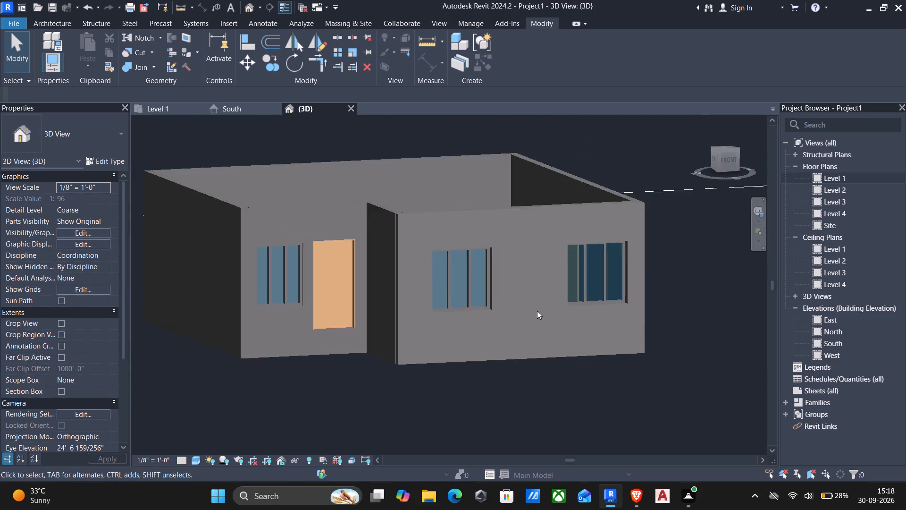
{"action": "scroll", "coordinate": [537, 311], "scroll_direction": "down", "scroll_amount": 1}
{"action": "middle_click_drag", "start_coordinate": [537, 313], "coordinate": [545, 293]}
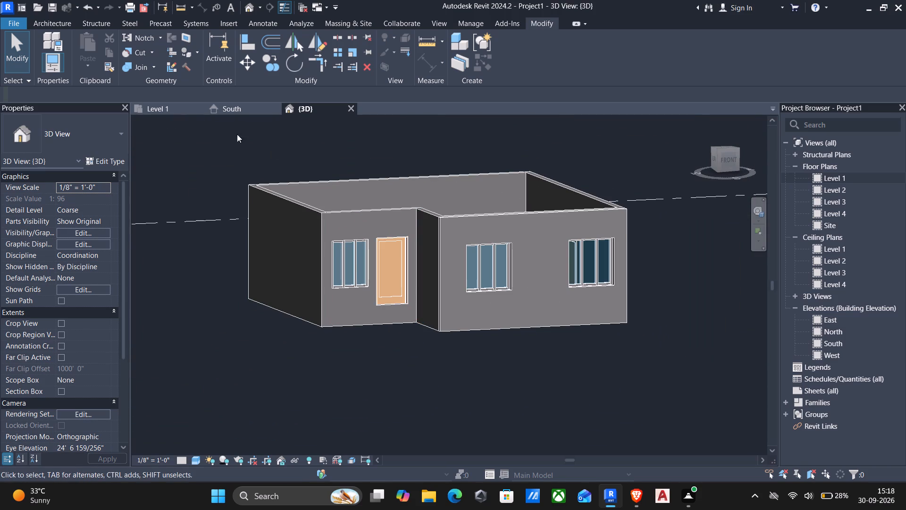
{"action": "left_click", "coordinate": [514, 217]}
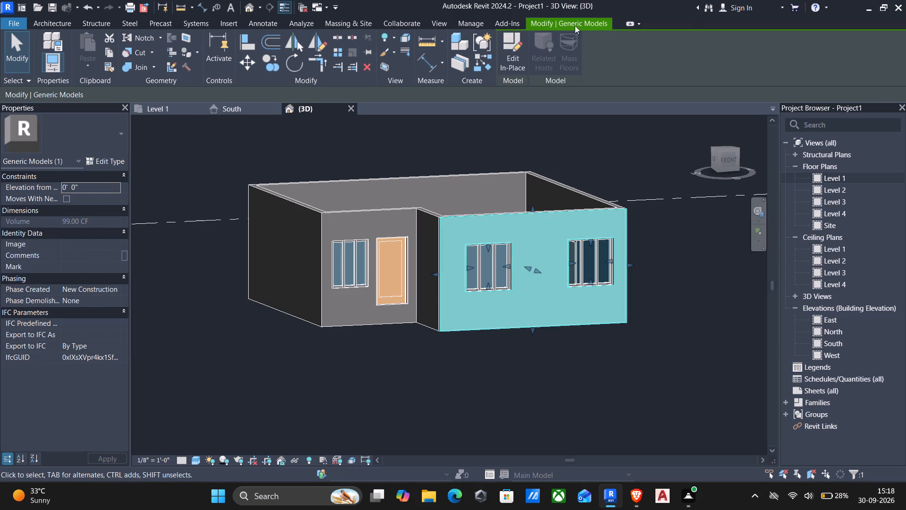
{"action": "left_click", "coordinate": [519, 58]}
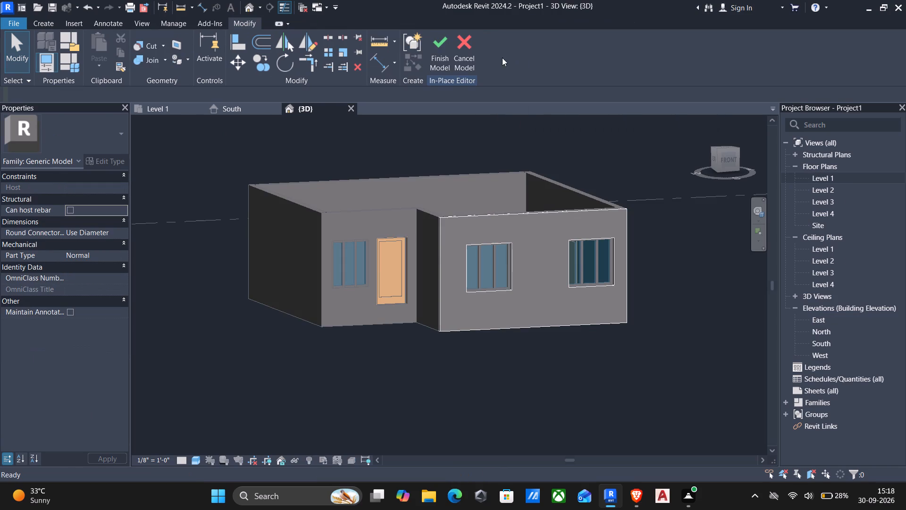
{"action": "left_click", "coordinate": [39, 24]}
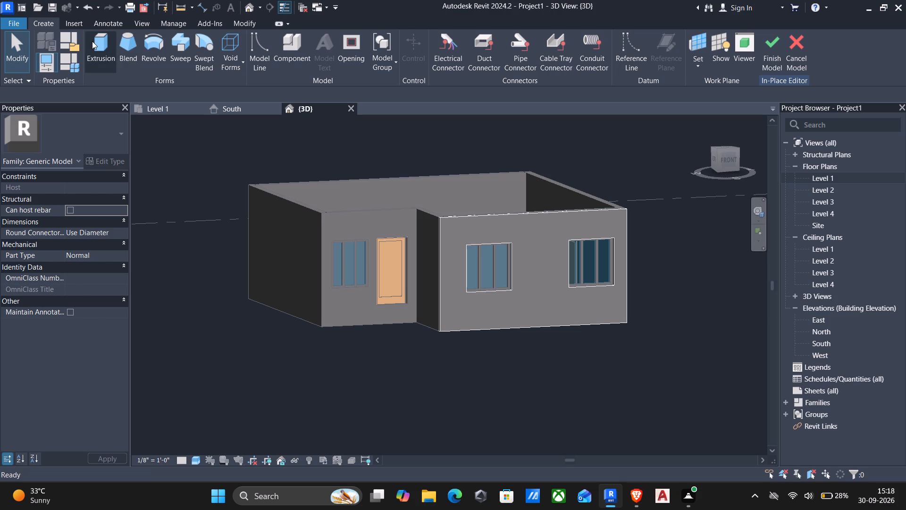
{"action": "left_click", "coordinate": [92, 42]}
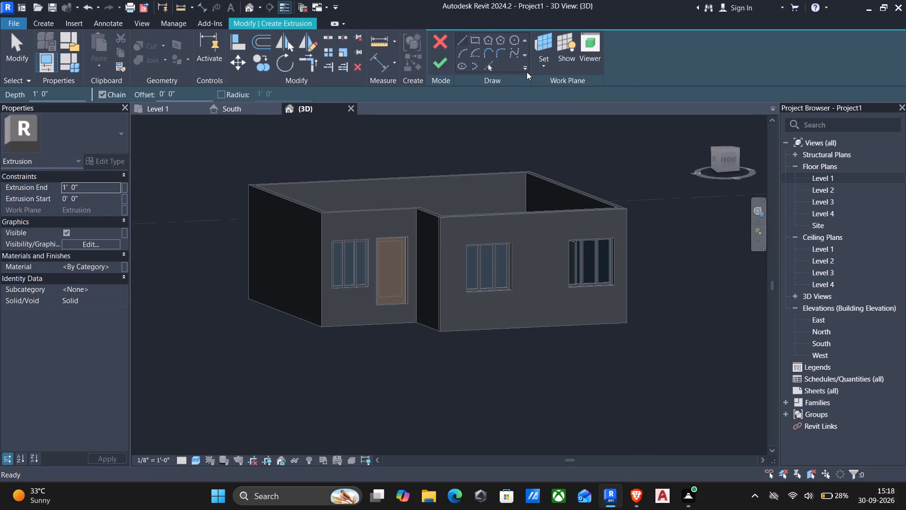
{"action": "left_click", "coordinate": [550, 68]}
{"action": "left_click", "coordinate": [574, 107]}
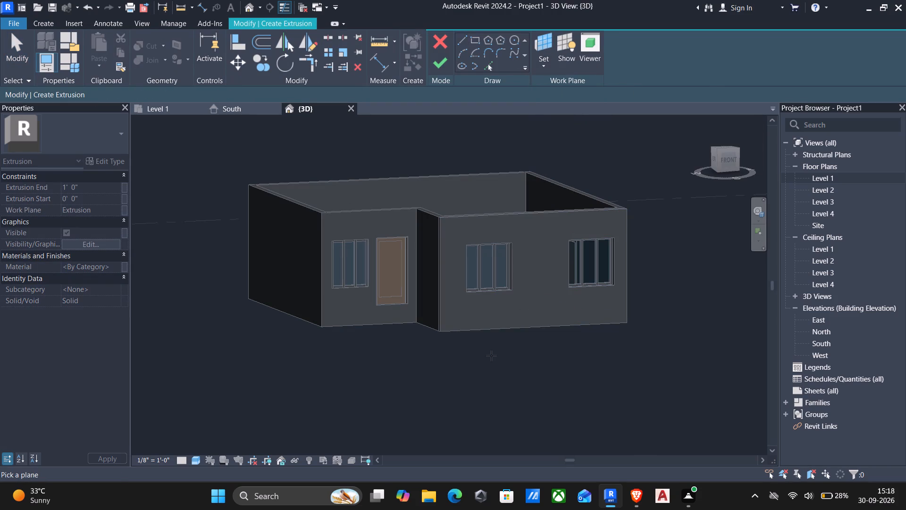
{"action": "left_click", "coordinate": [480, 327]}
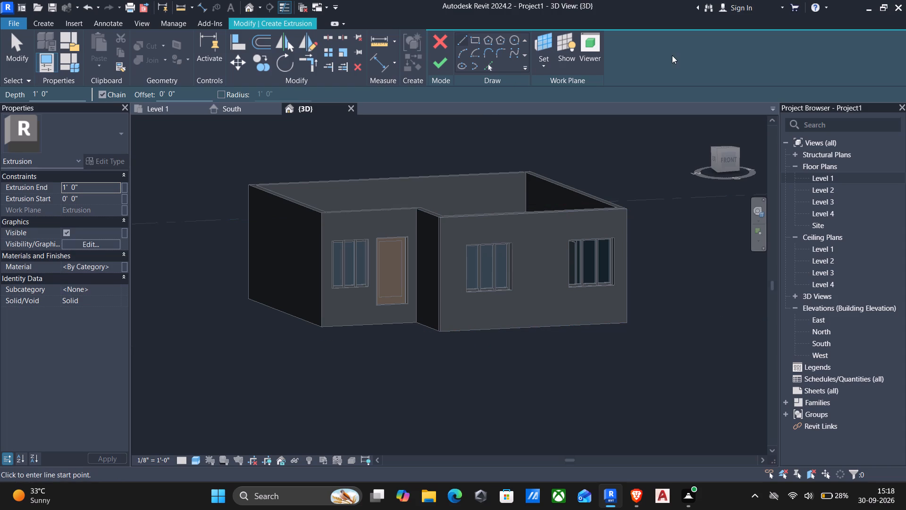
Sketch a full-height vertical rectangle about 6.5" wide and 12' tall between the two windows of the main south wall.
{"action": "left_click", "coordinate": [472, 39]}
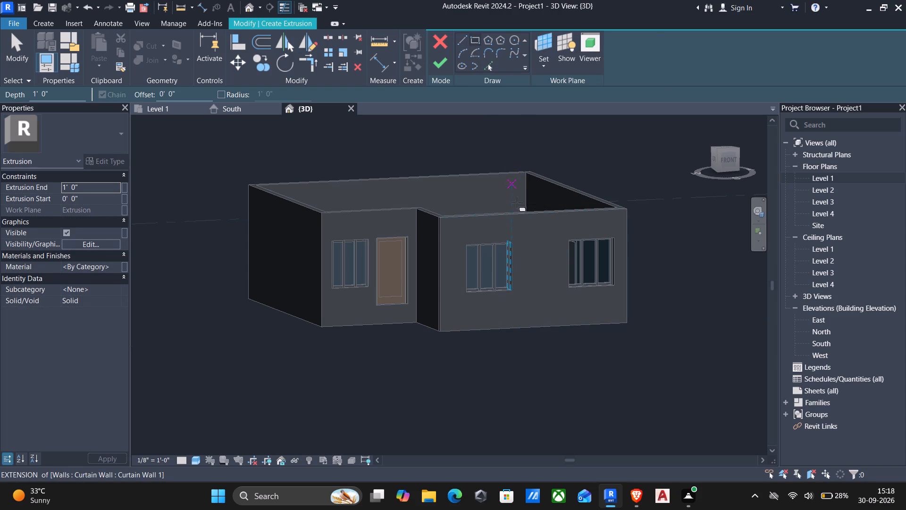
{"action": "scroll", "coordinate": [543, 218], "scroll_direction": "up", "scroll_amount": 5}
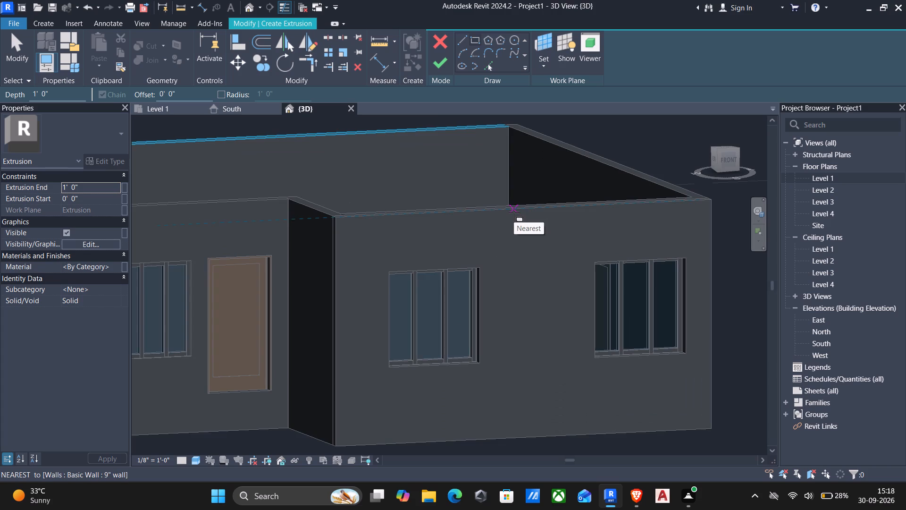
{"action": "left_click", "coordinate": [514, 212]}
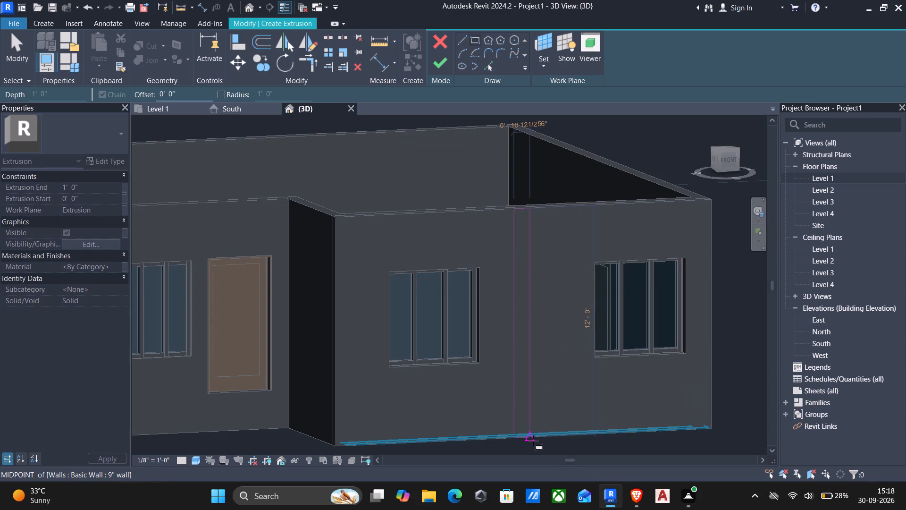
{"action": "scroll", "coordinate": [527, 438], "scroll_direction": "up", "scroll_amount": 4}
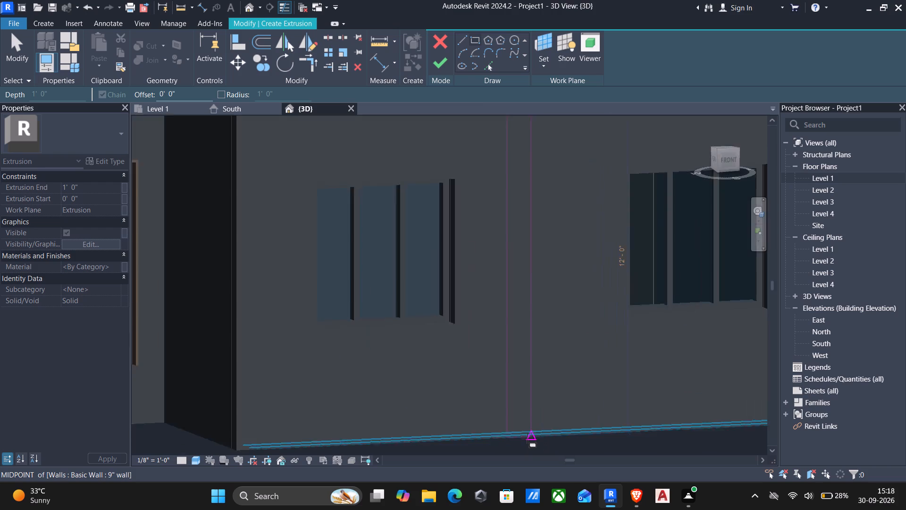
{"action": "left_click", "coordinate": [524, 436]}
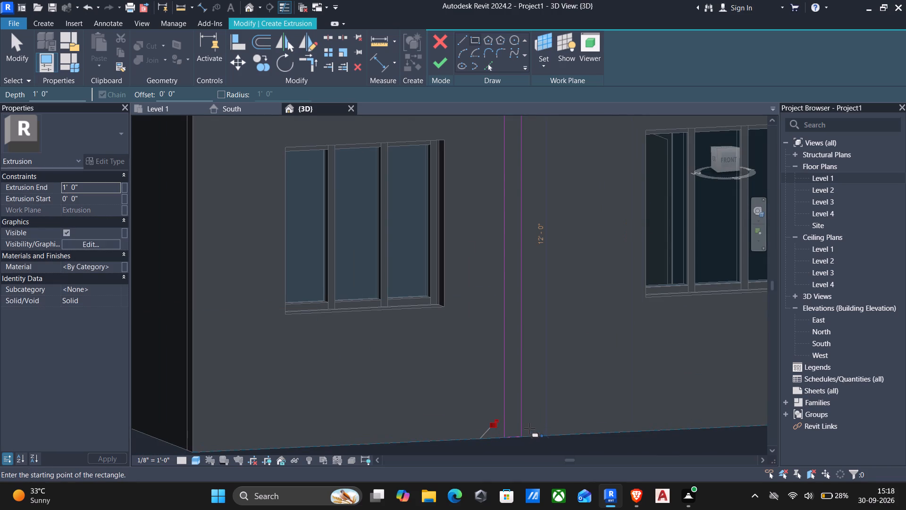
{"action": "key", "text": "Escape"}
{"action": "scroll", "coordinate": [531, 419], "scroll_direction": "down", "scroll_amount": 4}
{"action": "key", "text": "Escape"}
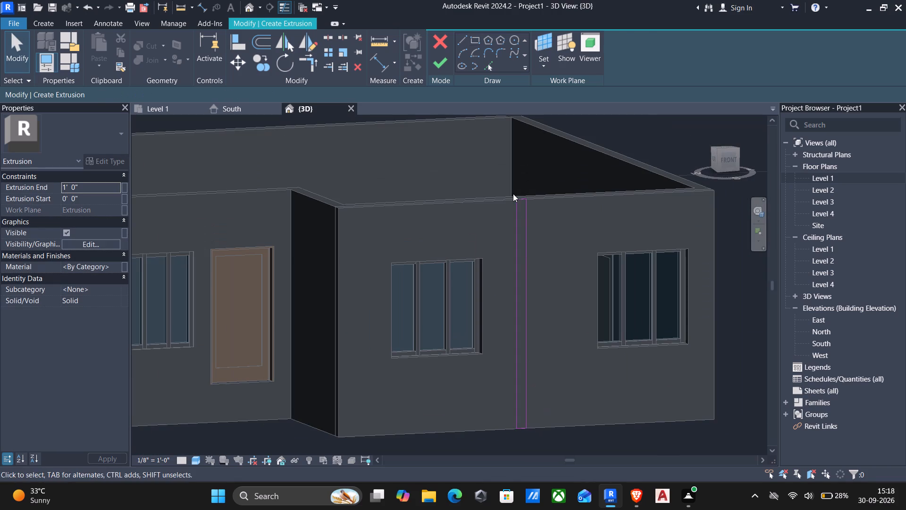
Set the width of the vertical rectangle between the windows to 7" by repositioning its east edge.
{"action": "left_click", "coordinate": [521, 199]}
{"action": "scroll", "coordinate": [517, 231], "scroll_direction": "down", "scroll_amount": 1}
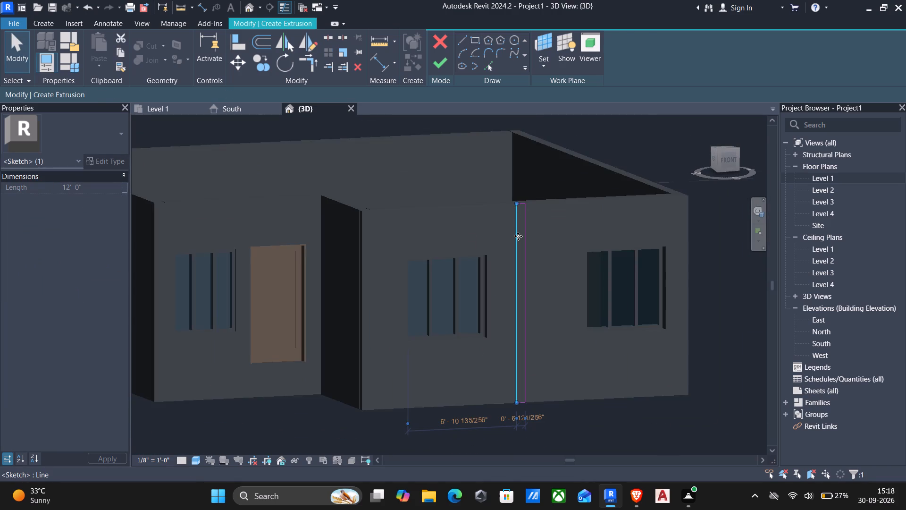
{"action": "middle_click_drag", "start_coordinate": [522, 278], "coordinate": [525, 275]}
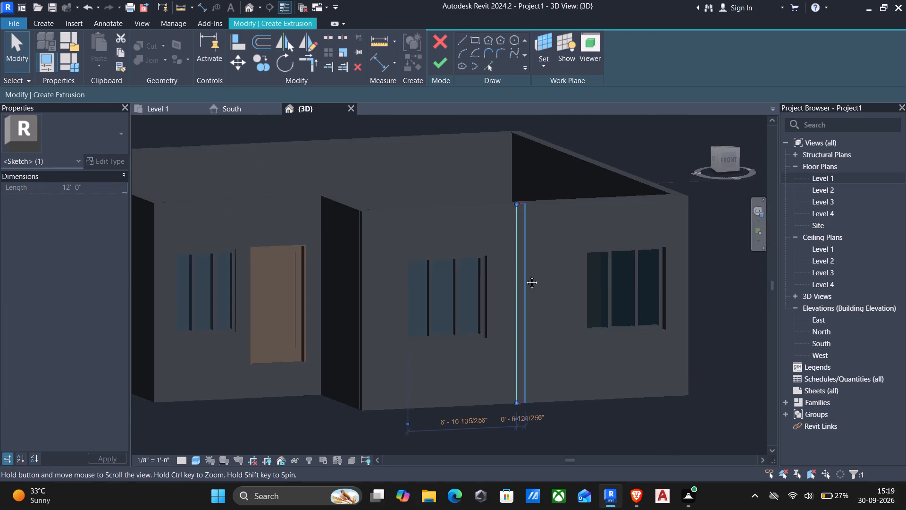
{"action": "middle_click_drag", "start_coordinate": [525, 275], "coordinate": [535, 267]}
{"action": "key", "text": "Escape"}
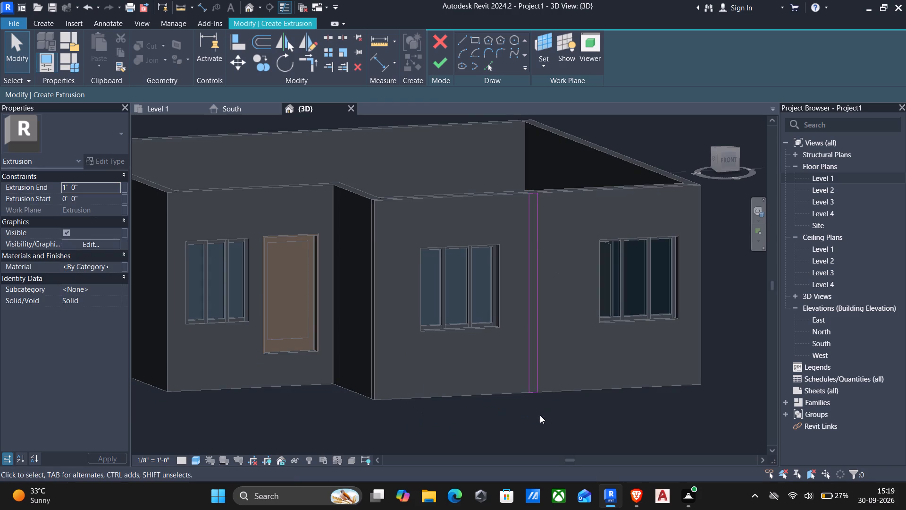
{"action": "scroll", "coordinate": [529, 405], "scroll_direction": "up", "scroll_amount": 5}
{"action": "left_click", "coordinate": [538, 389]}
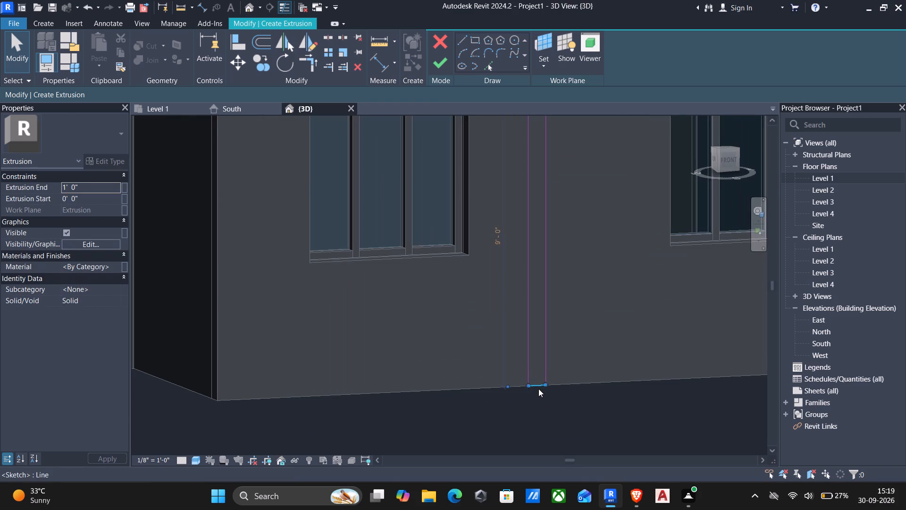
{"action": "key", "text": "Escape"}
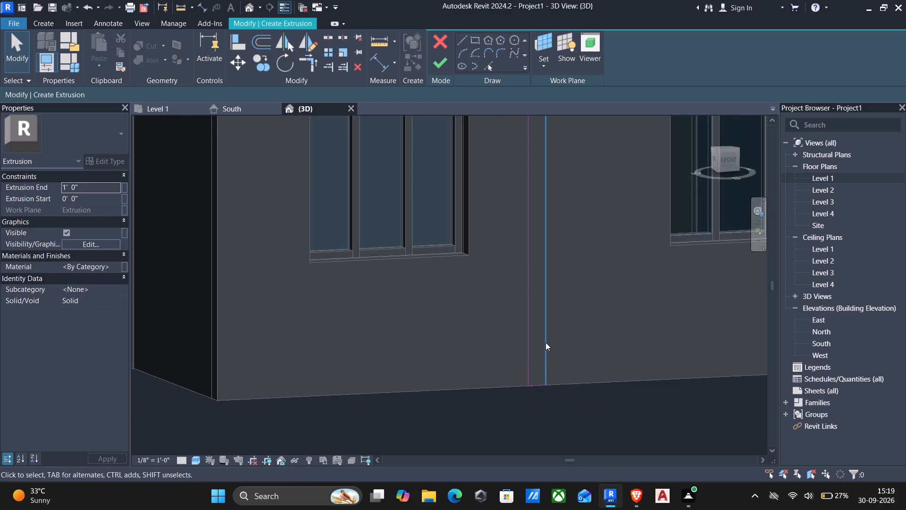
{"action": "left_click", "coordinate": [546, 342]}
{"action": "scroll", "coordinate": [546, 343], "scroll_direction": "down", "scroll_amount": 4}
{"action": "middle_click_drag", "start_coordinate": [482, 240], "coordinate": [467, 305]}
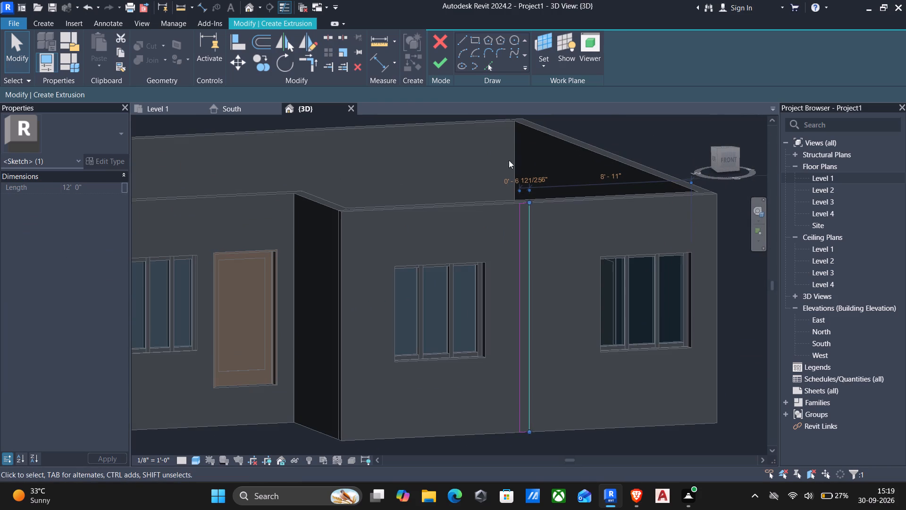
{"action": "left_click", "coordinate": [527, 180]}
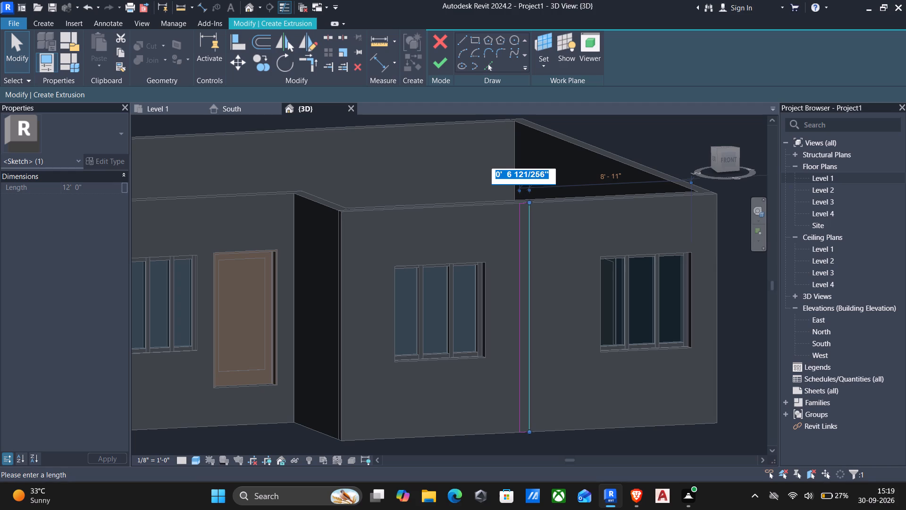
{"action": "type", "text": "7\""}
{"action": "key", "text": "Return"}
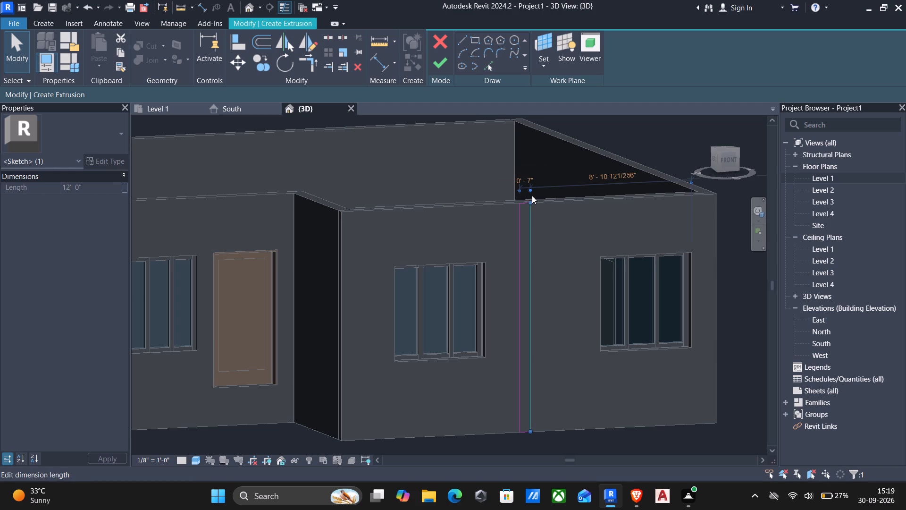
{"action": "key", "text": "Escape"}
Sketch a second vertical rectangle about 7.6" wide and 9'-2.5" tall from the wall base, just west of the window nearest the entrance.
{"action": "scroll", "coordinate": [561, 258], "scroll_direction": "down", "scroll_amount": 1}
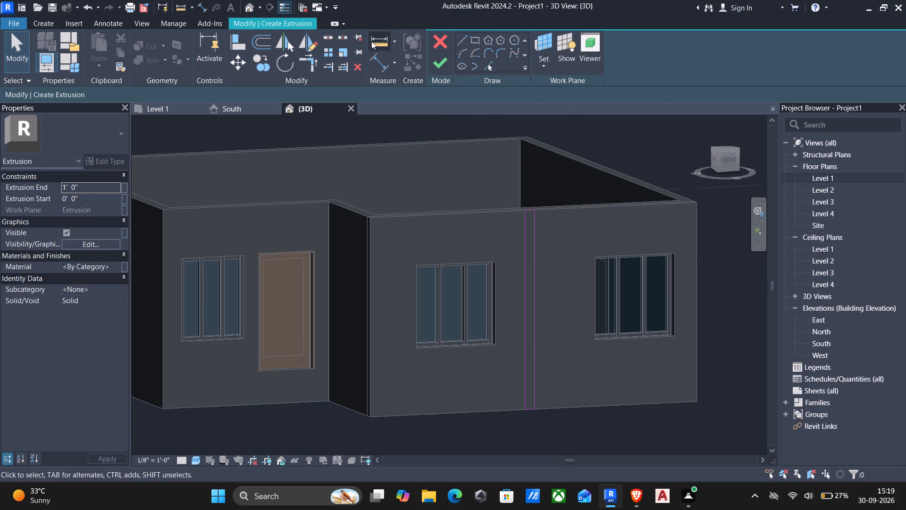
{"action": "left_click", "coordinate": [472, 37]}
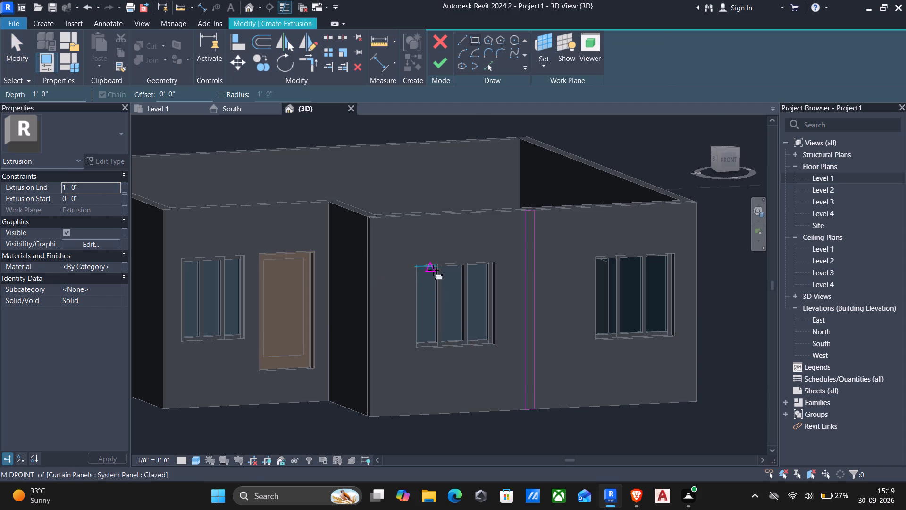
{"action": "scroll", "coordinate": [429, 269], "scroll_direction": "up", "scroll_amount": 7}
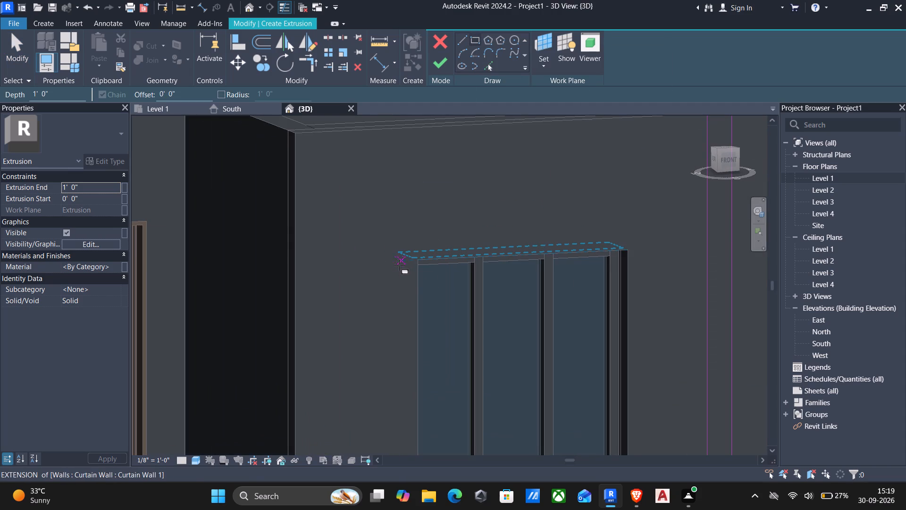
{"action": "scroll", "coordinate": [405, 264], "scroll_direction": "up", "scroll_amount": 4}
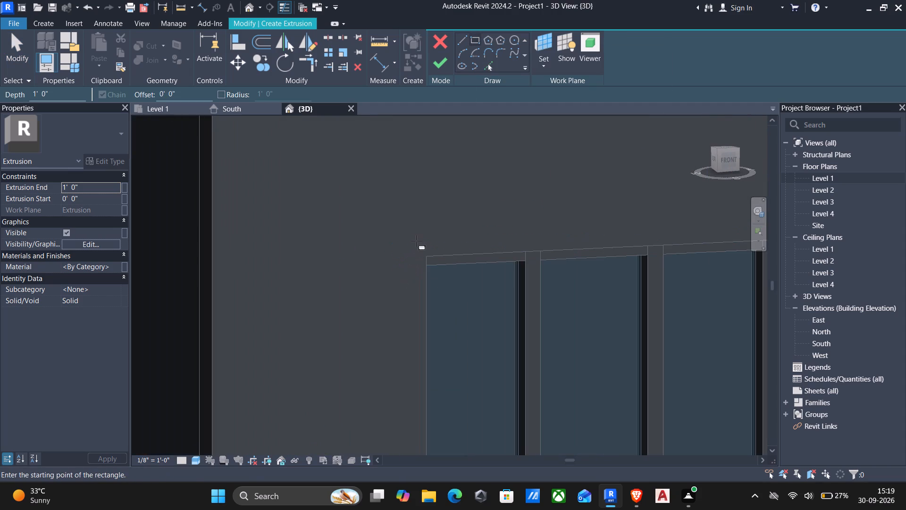
{"action": "left_click", "coordinate": [416, 241]}
{"action": "scroll", "coordinate": [411, 292], "scroll_direction": "down", "scroll_amount": 3}
{"action": "middle_click_drag", "start_coordinate": [411, 310], "coordinate": [286, 139]}
{"action": "middle_click_drag", "start_coordinate": [309, 299], "coordinate": [439, 219]}
{"action": "scroll", "coordinate": [372, 332], "scroll_direction": "down", "scroll_amount": 4}
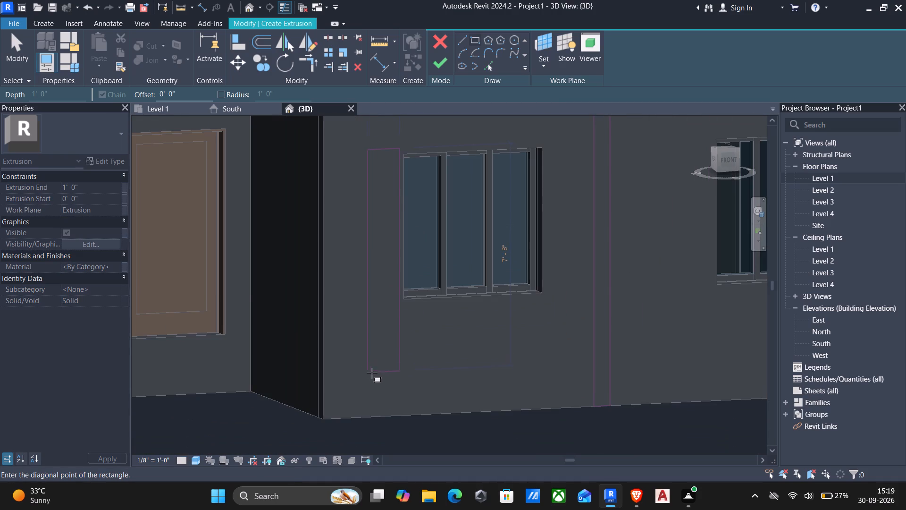
{"action": "left_click", "coordinate": [382, 416]}
{"action": "key", "text": "Escape"}
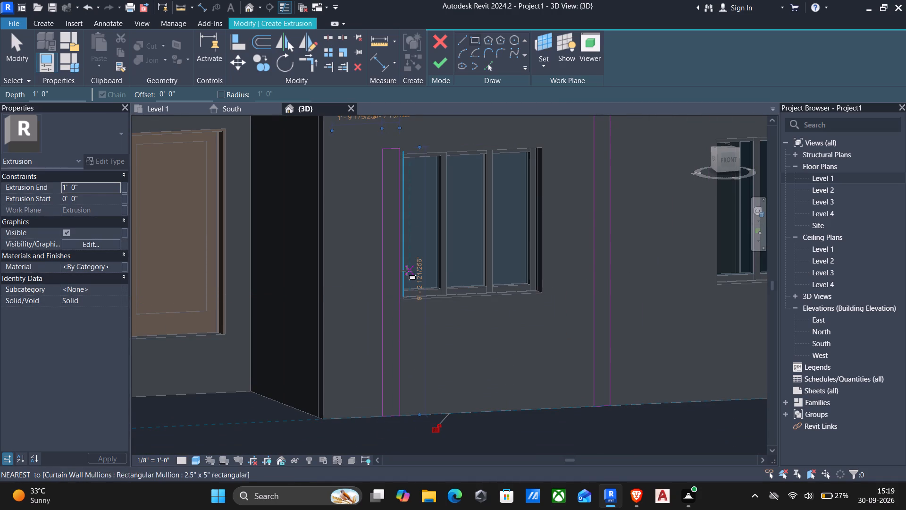
{"action": "key", "text": "Escape"}
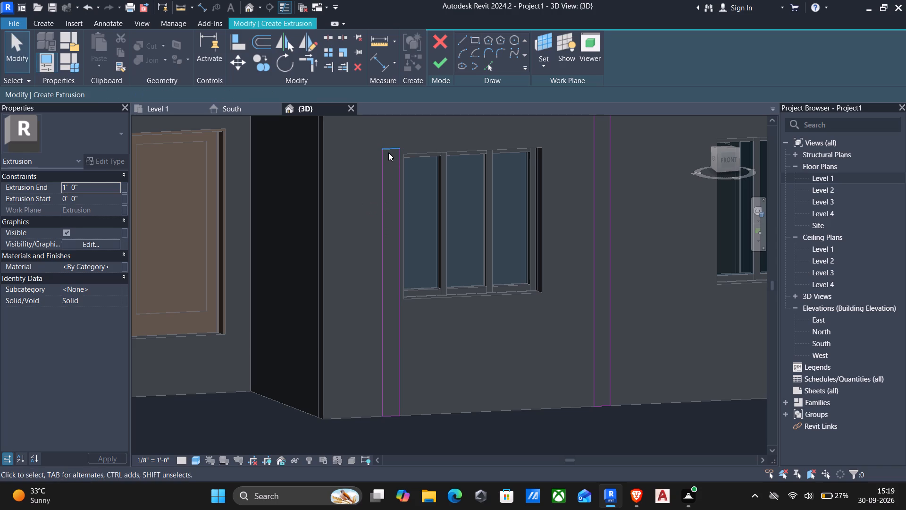
Nudge the second rectangle's top edge upward to a height of about 9'-6.5", slightly above the window head.
{"action": "left_click", "coordinate": [388, 151]}
{"action": "key", "text": "Up"}
{"action": "key", "text": "Up"}
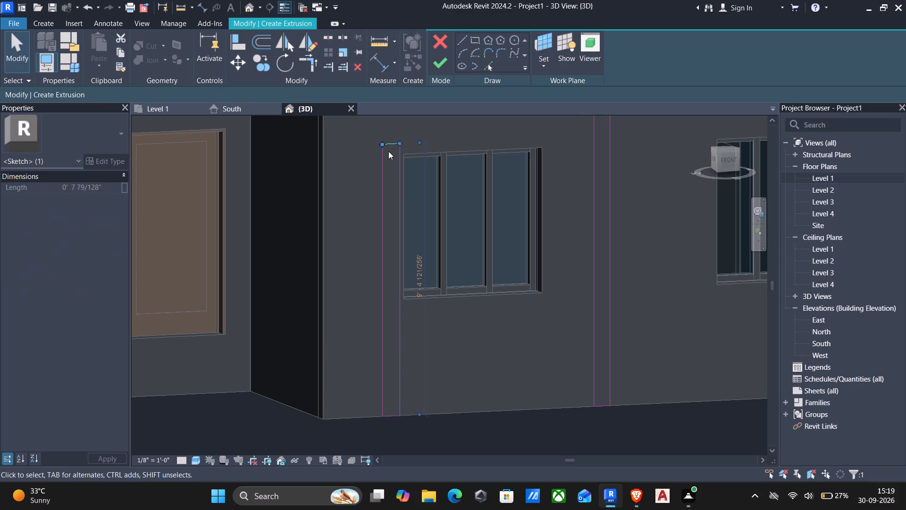
{"action": "scroll", "coordinate": [388, 151], "scroll_direction": "down", "scroll_amount": 2}
{"action": "key", "text": "Up"}
{"action": "middle_click_drag", "start_coordinate": [361, 179], "coordinate": [357, 218]}
{"action": "key", "text": "Up"}
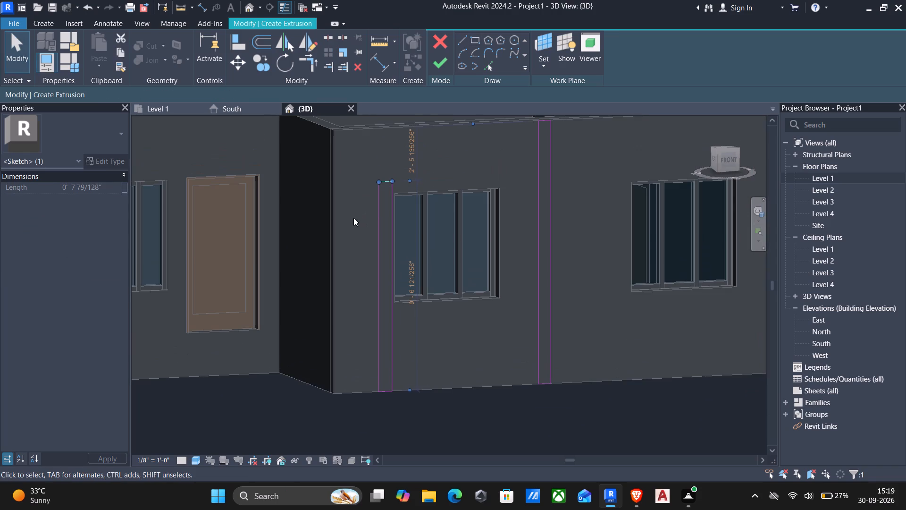
{"action": "key", "text": "Escape"}
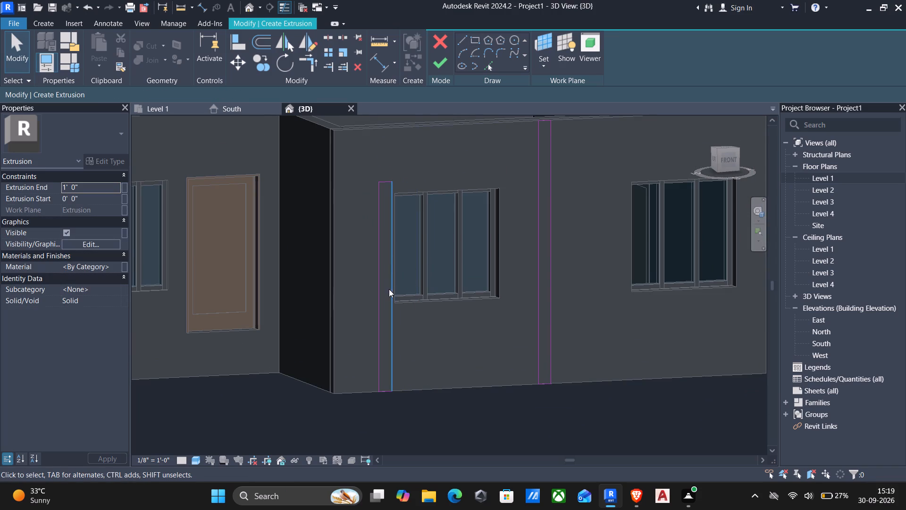
Set the second rectangle's width to 7" by repositioning its west edge.
{"action": "left_click", "coordinate": [375, 222]}
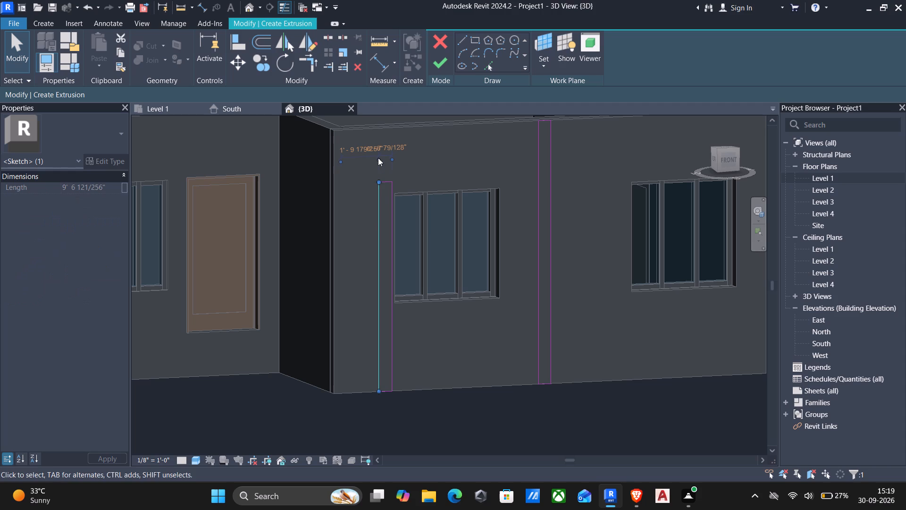
{"action": "left_click", "coordinate": [392, 146]}
{"action": "type", "text": "7\""}
{"action": "key", "text": "Return"}
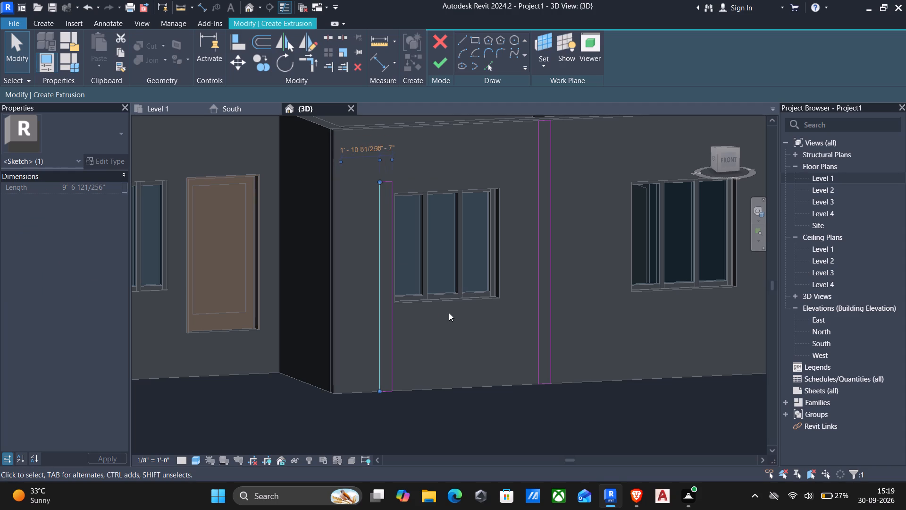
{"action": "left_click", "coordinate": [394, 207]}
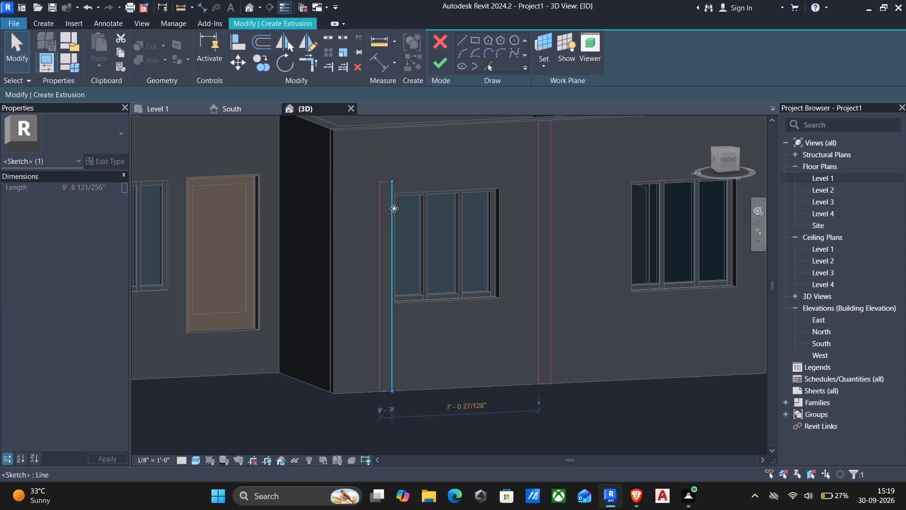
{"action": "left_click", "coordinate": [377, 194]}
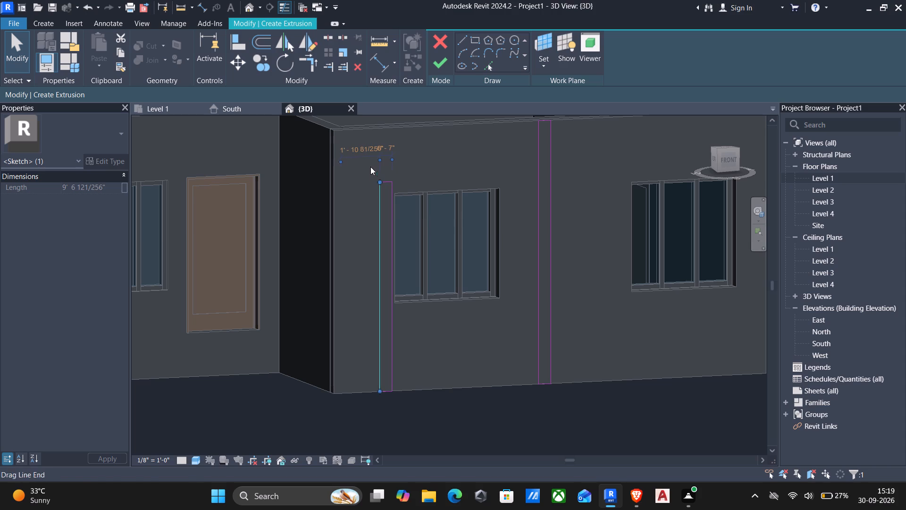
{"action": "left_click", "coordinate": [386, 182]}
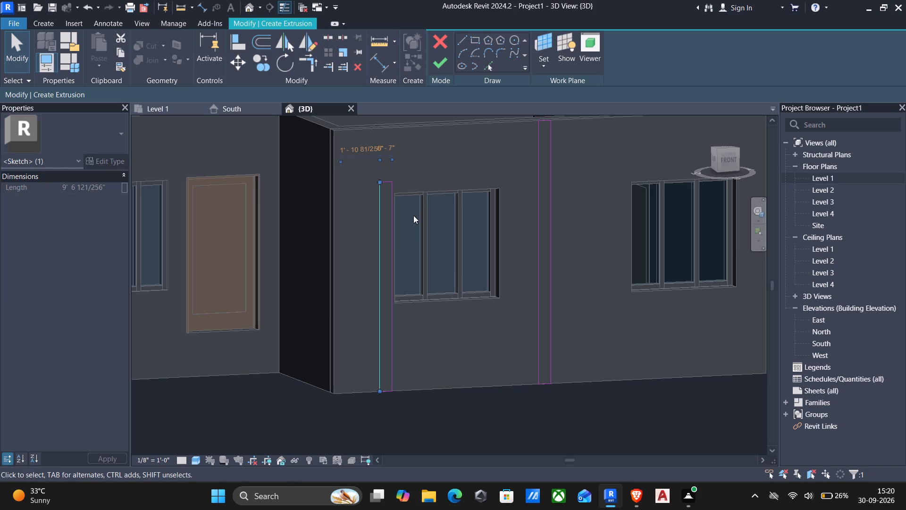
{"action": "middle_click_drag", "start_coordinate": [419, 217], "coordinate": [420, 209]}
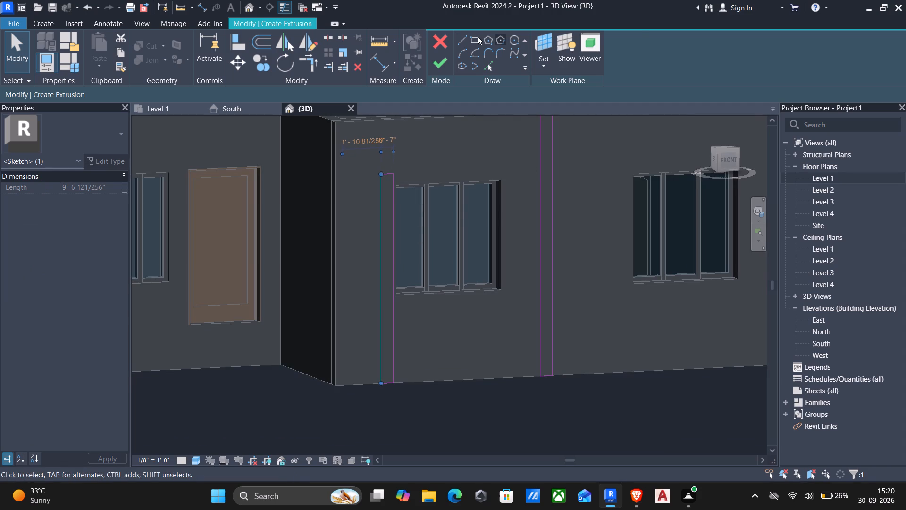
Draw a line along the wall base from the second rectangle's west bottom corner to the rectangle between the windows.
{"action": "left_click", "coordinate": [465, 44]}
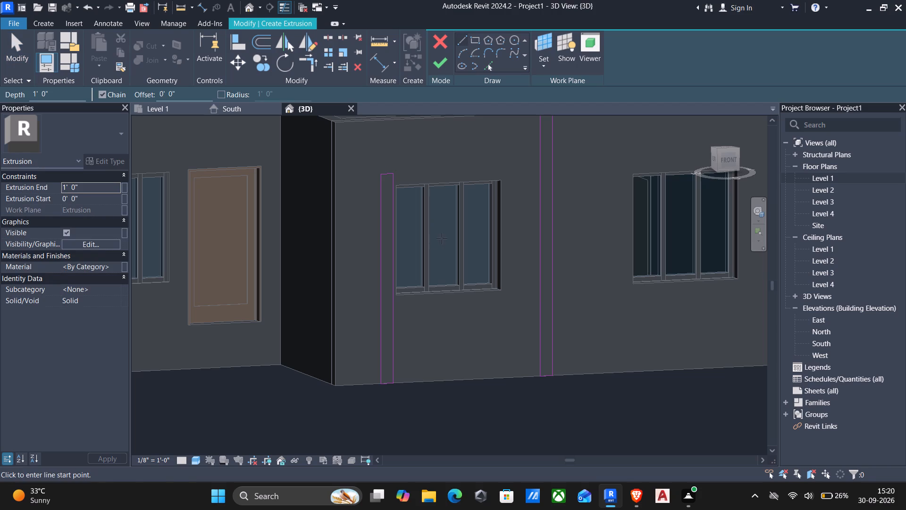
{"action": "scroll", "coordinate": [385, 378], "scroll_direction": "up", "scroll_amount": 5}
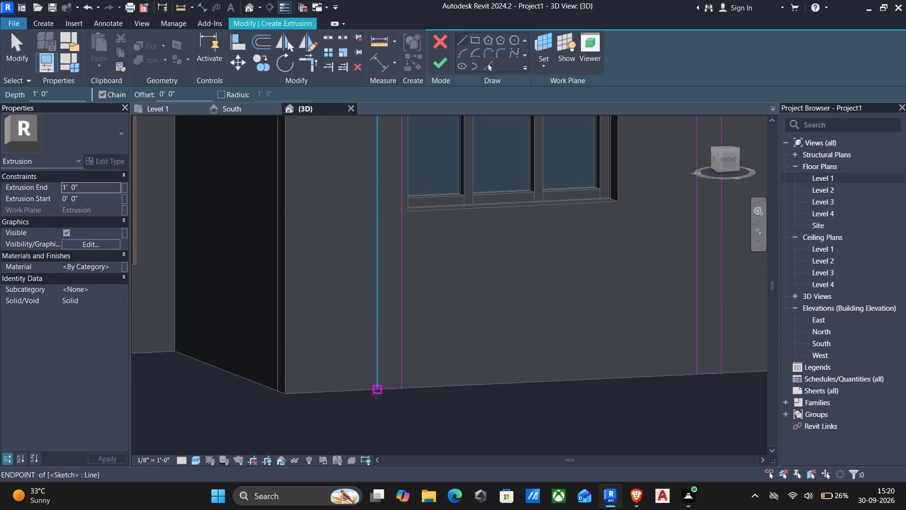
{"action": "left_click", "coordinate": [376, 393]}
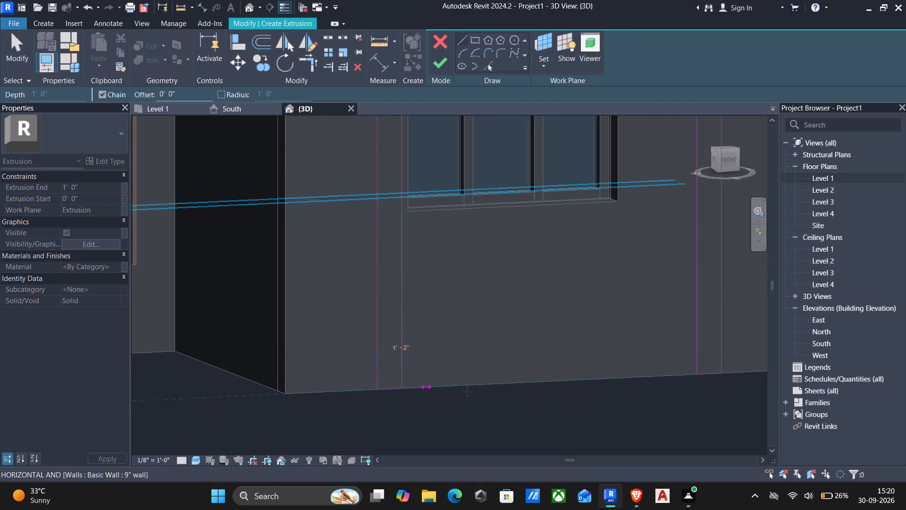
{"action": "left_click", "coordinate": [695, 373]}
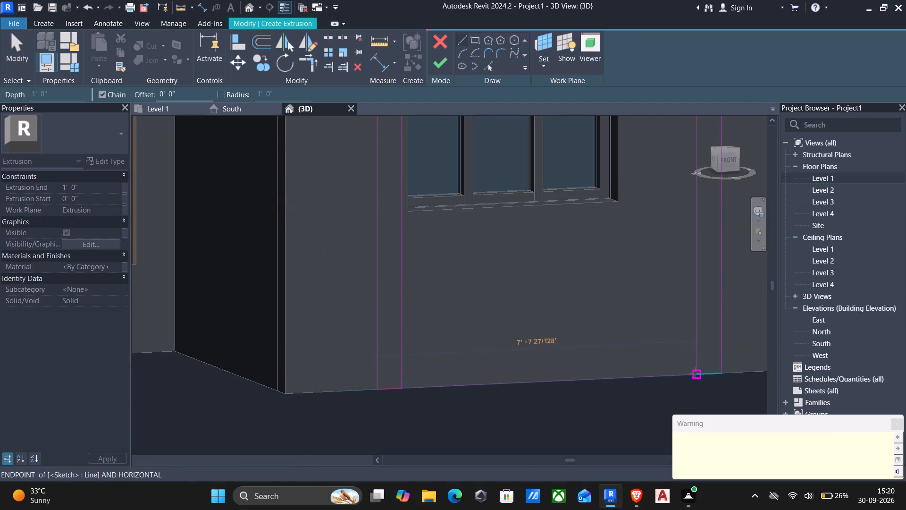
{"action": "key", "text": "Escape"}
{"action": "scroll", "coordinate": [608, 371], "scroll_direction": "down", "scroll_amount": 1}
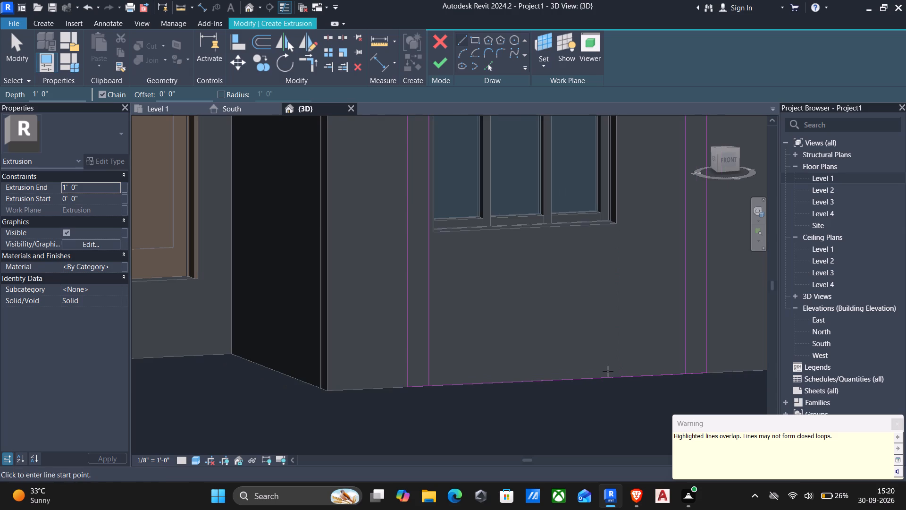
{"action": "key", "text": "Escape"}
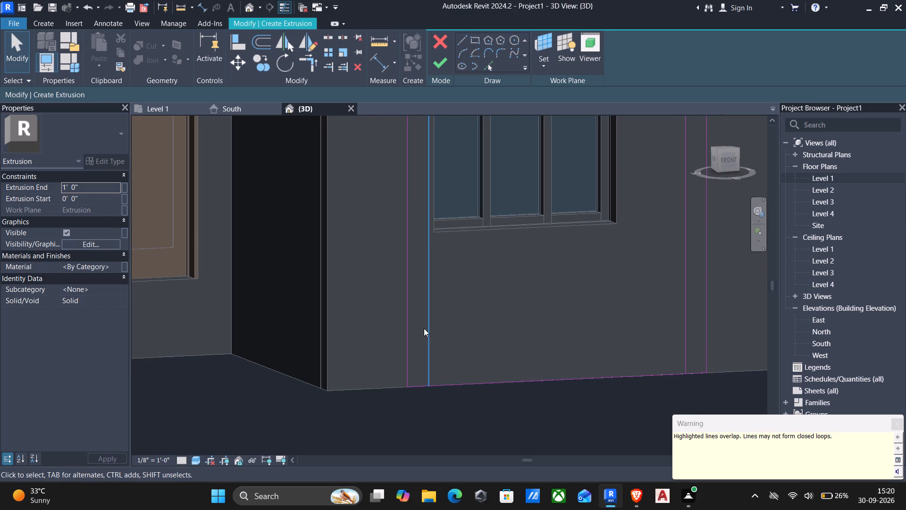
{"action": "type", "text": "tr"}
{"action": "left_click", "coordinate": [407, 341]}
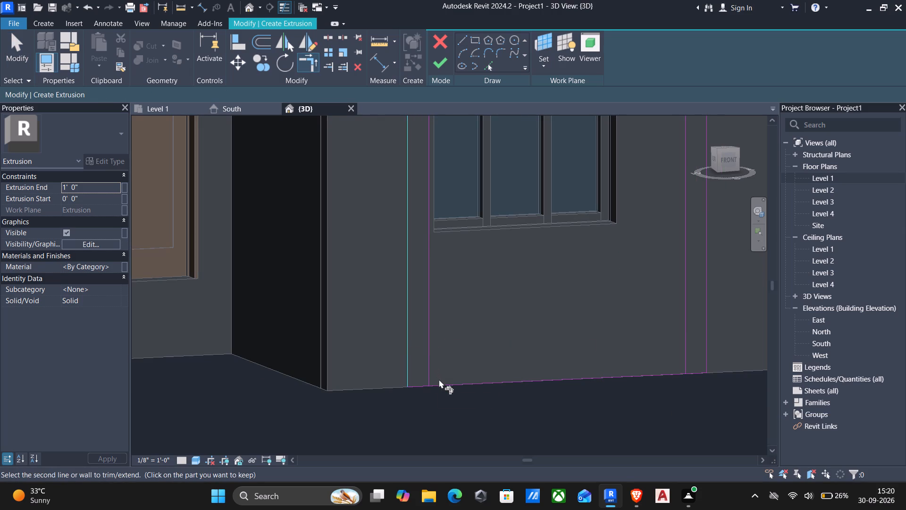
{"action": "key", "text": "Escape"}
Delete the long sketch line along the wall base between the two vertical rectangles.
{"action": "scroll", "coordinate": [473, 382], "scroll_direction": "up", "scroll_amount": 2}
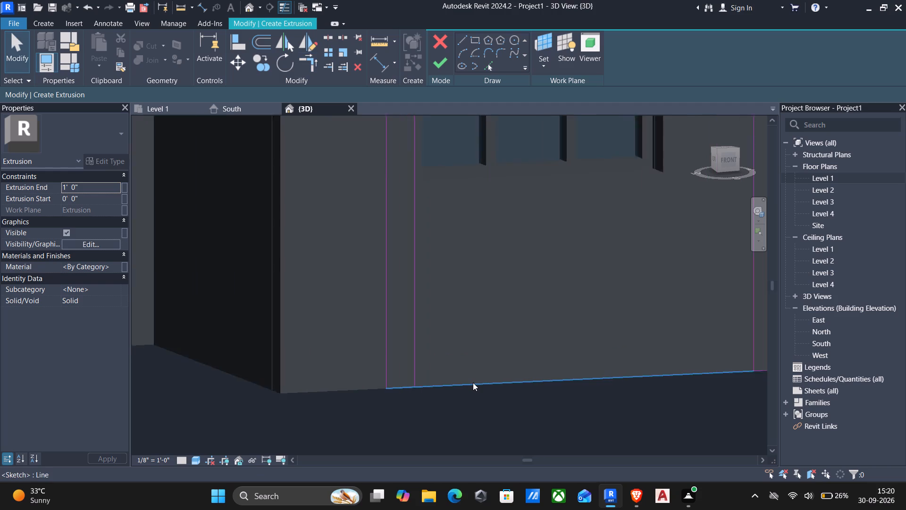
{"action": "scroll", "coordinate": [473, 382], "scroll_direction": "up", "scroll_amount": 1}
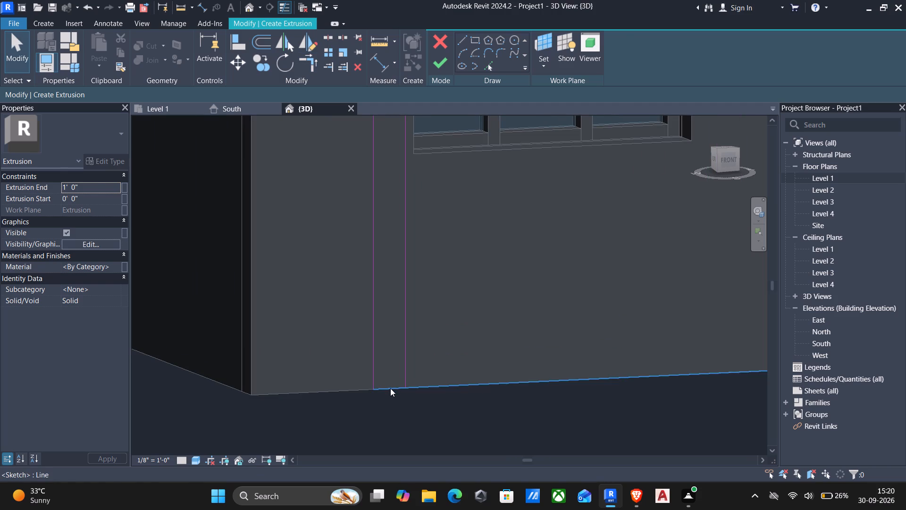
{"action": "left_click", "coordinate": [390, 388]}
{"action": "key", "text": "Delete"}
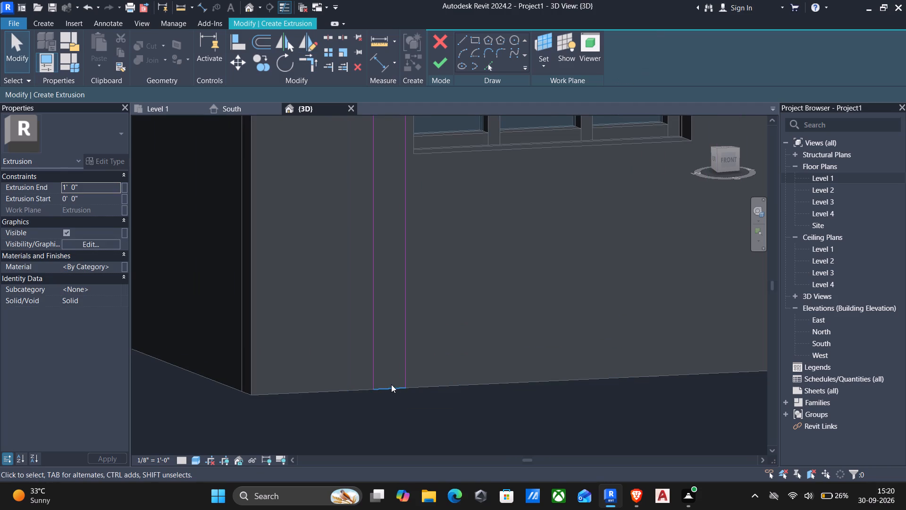
Delete the short bottom edges of both vertical rectangles at the wall base.
{"action": "left_click", "coordinate": [391, 385]}
{"action": "key", "text": "Delete"}
{"action": "scroll", "coordinate": [469, 377], "scroll_direction": "down", "scroll_amount": 3}
{"action": "middle_click_drag", "start_coordinate": [471, 377], "coordinate": [456, 379]}
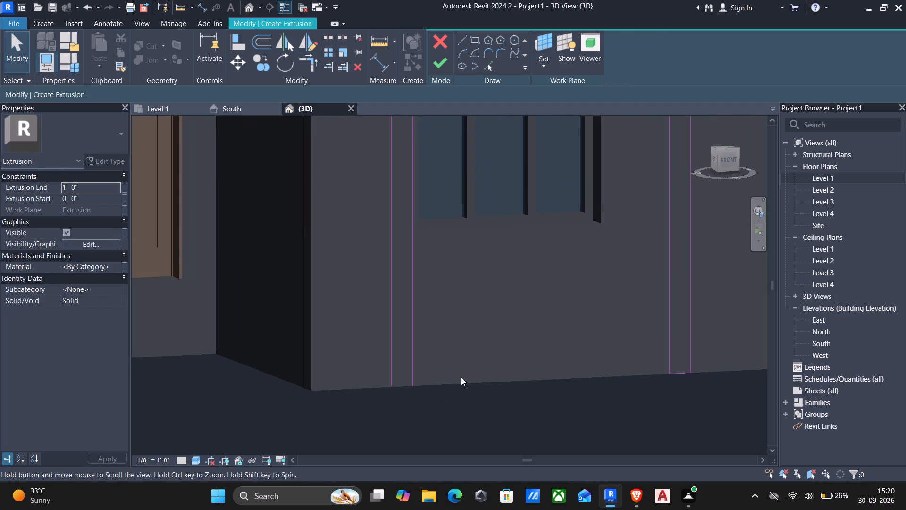
{"action": "left_click", "coordinate": [678, 370]}
{"action": "key", "text": "Delete"}
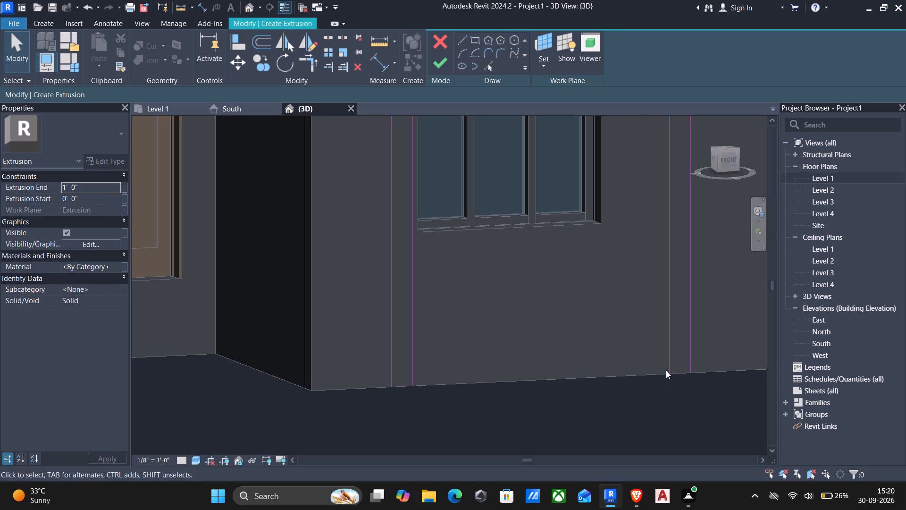
Draw one line along the wall base from the between-windows rectangle's east edge to the second rectangle's west edge.
{"action": "scroll", "coordinate": [640, 370], "scroll_direction": "down", "scroll_amount": 2}
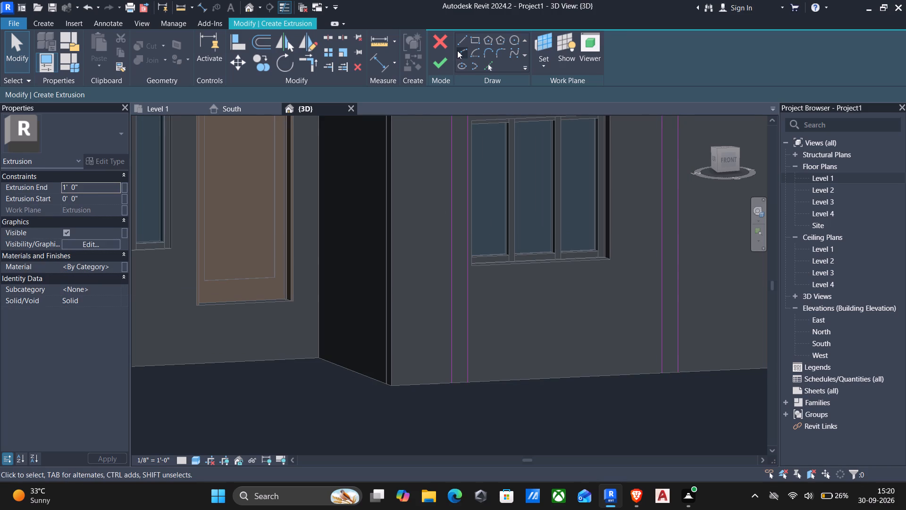
{"action": "left_click", "coordinate": [457, 38]}
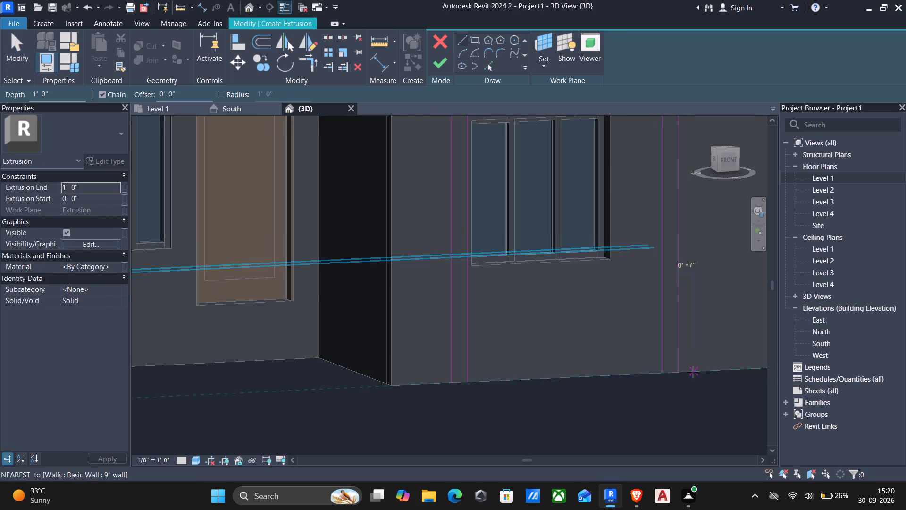
{"action": "scroll", "coordinate": [693, 372], "scroll_direction": "up", "scroll_amount": 3}
{"action": "left_click", "coordinate": [672, 374]}
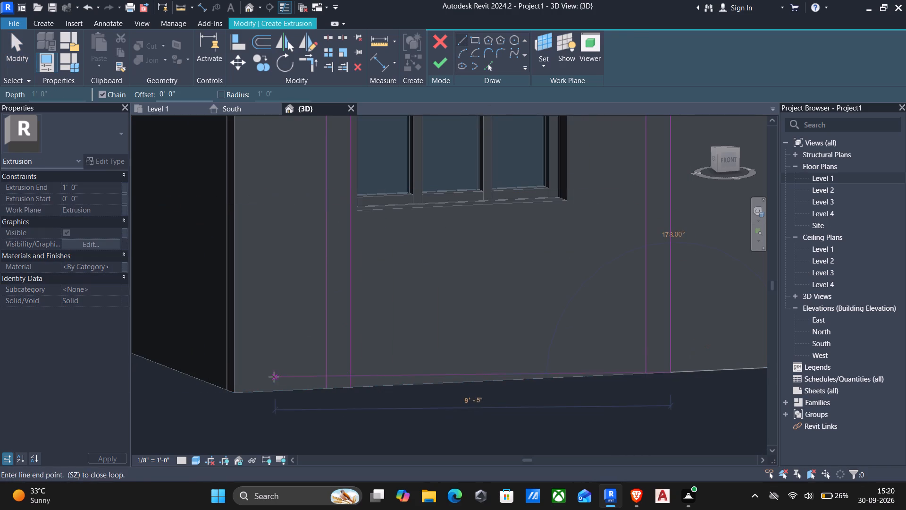
{"action": "left_click", "coordinate": [325, 391]}
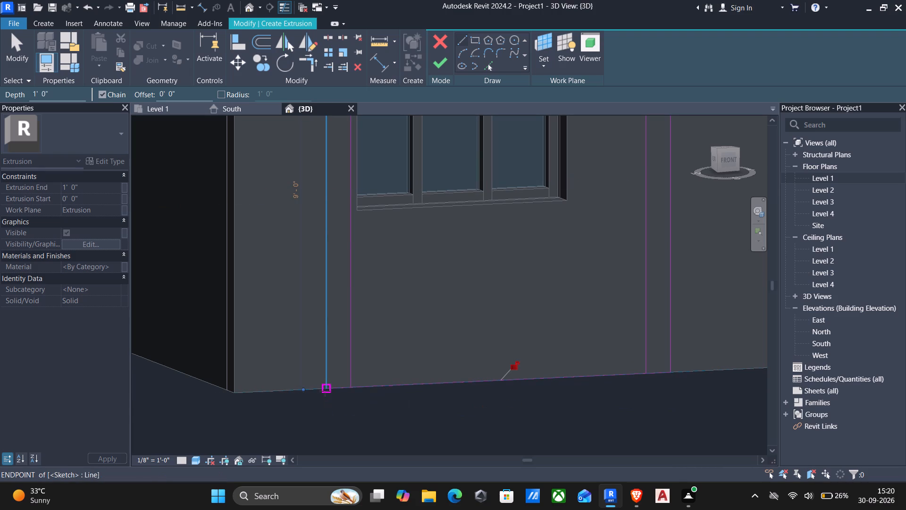
{"action": "key", "text": "Escape"}
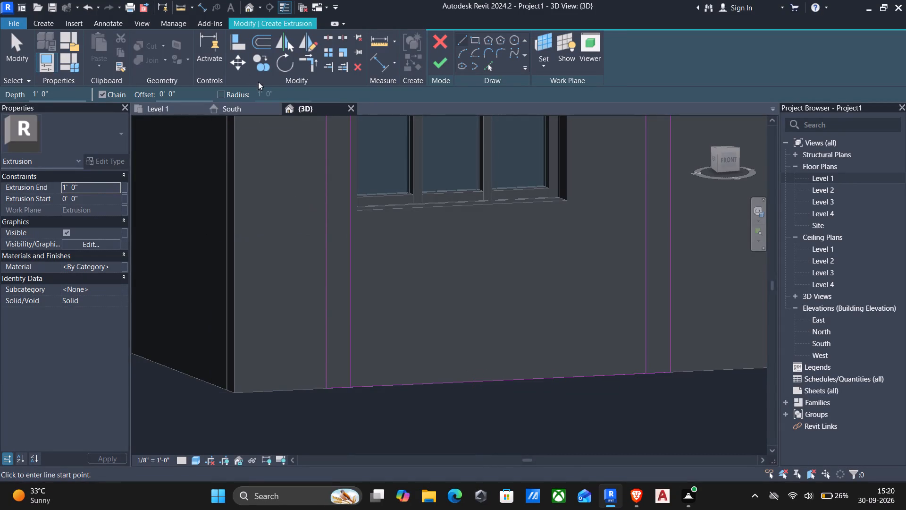
Draw a parallel line offset 7" above the base line, spanning between the outer edges of the two vertical strips.
{"action": "left_click_drag", "start_coordinate": [193, 95], "coordinate": [0, 89]}
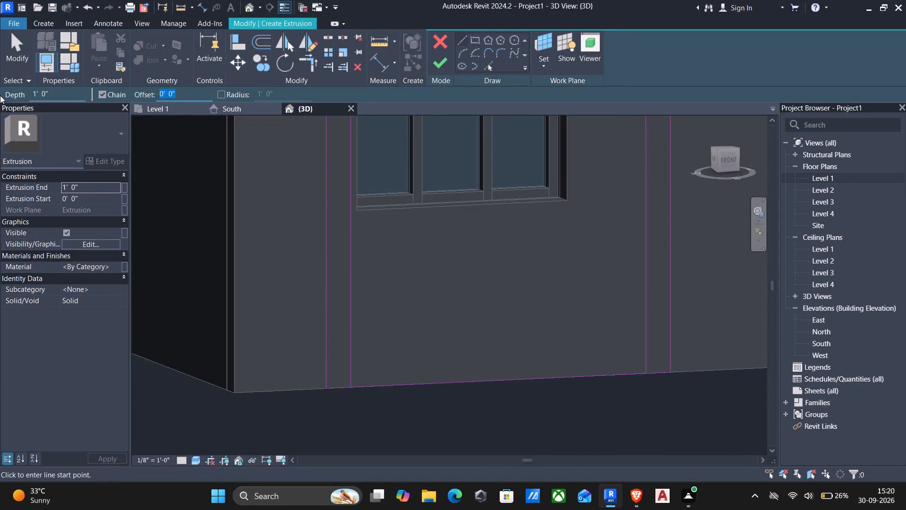
{"action": "key", "text": "7"}
{"action": "key", "text": "shift+quotedbl"}
{"action": "key", "text": "Return"}
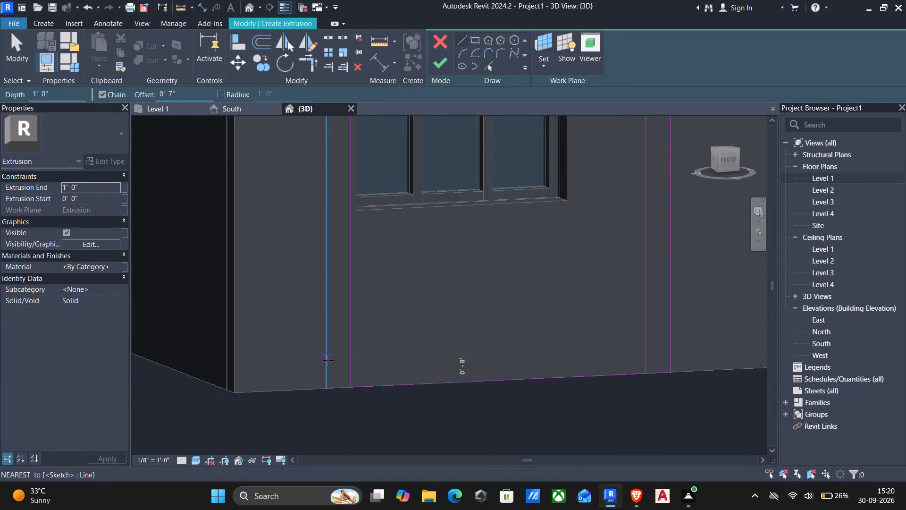
{"action": "scroll", "coordinate": [329, 387], "scroll_direction": "up", "scroll_amount": 1}
{"action": "left_click", "coordinate": [329, 387]}
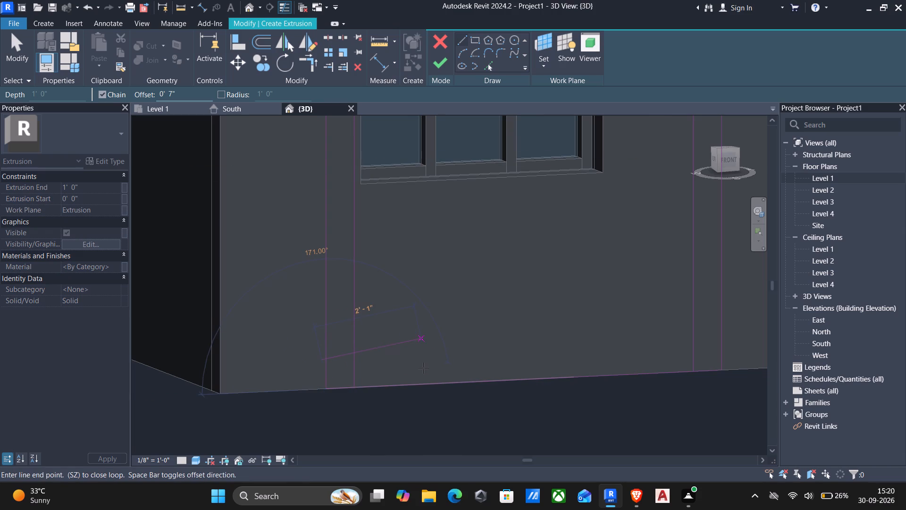
{"action": "middle_click_drag", "start_coordinate": [512, 368], "coordinate": [274, 367]}
{"action": "scroll", "coordinate": [303, 373], "scroll_direction": "down", "scroll_amount": 1}
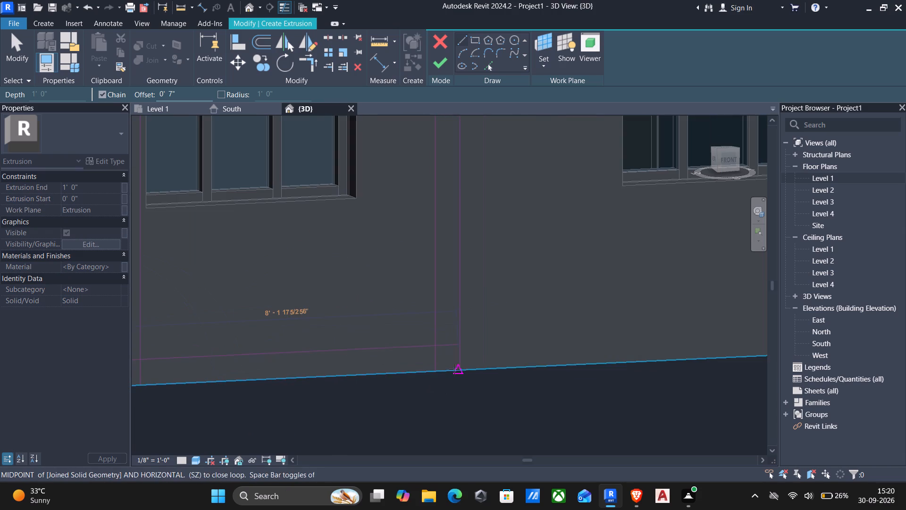
{"action": "left_click", "coordinate": [460, 374]}
{"action": "key", "text": "Escape"}
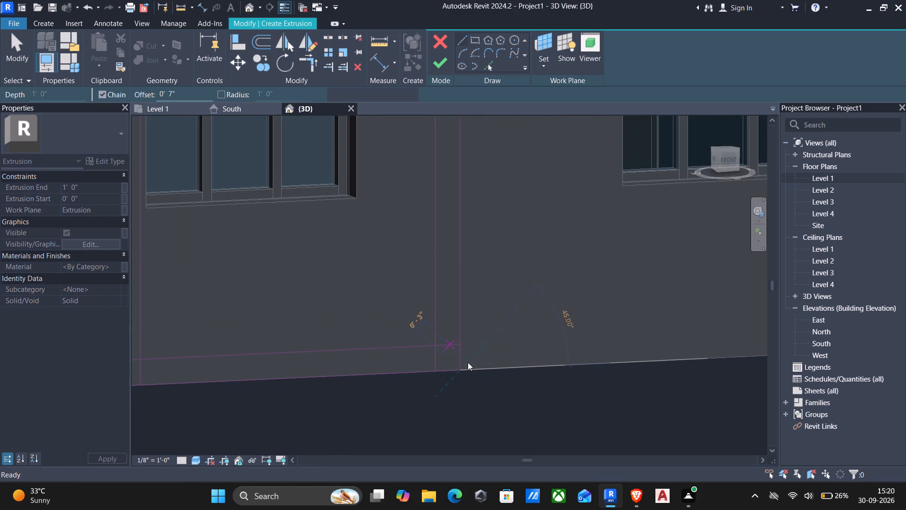
{"action": "scroll", "coordinate": [464, 401], "scroll_direction": "down", "scroll_amount": 3}
{"action": "middle_click_drag", "start_coordinate": [458, 412], "coordinate": [510, 389]}
{"action": "key", "text": "Escape"}
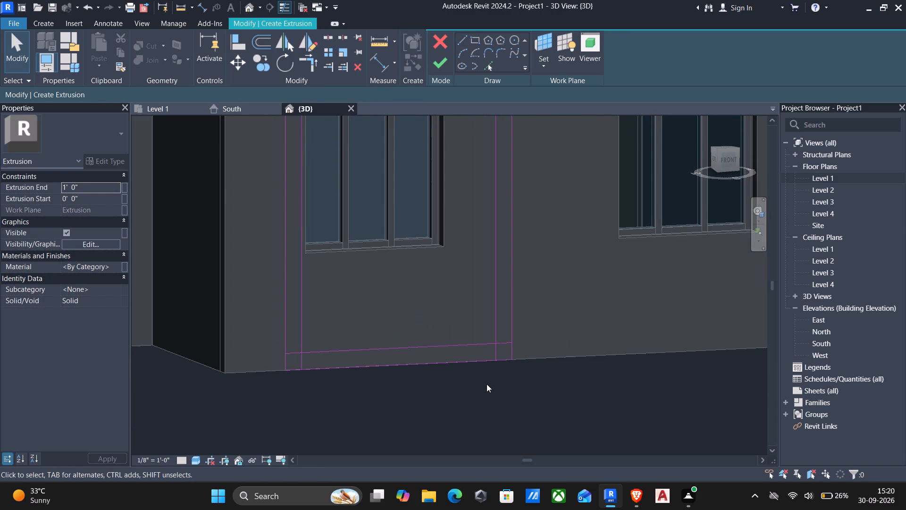
Trim the inner edges of both vertical strips to the upper horizontal line, joining them into a U-shaped outline.
{"action": "type", "text": "tr"}
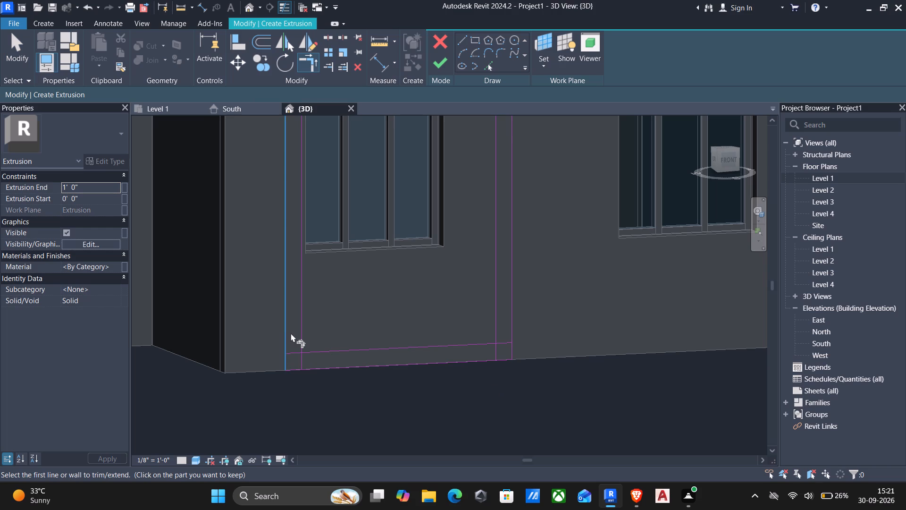
{"action": "left_click", "coordinate": [299, 323]}
{"action": "left_click", "coordinate": [356, 348]}
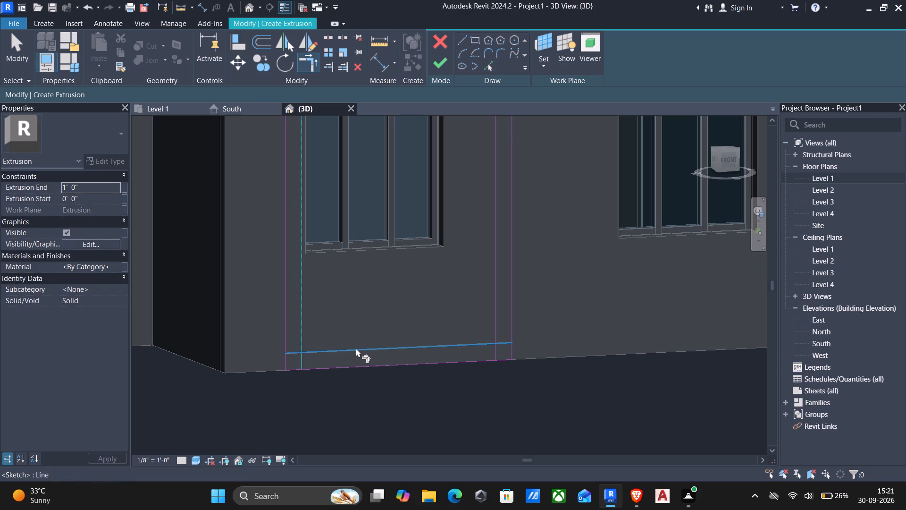
{"action": "left_click", "coordinate": [499, 310]}
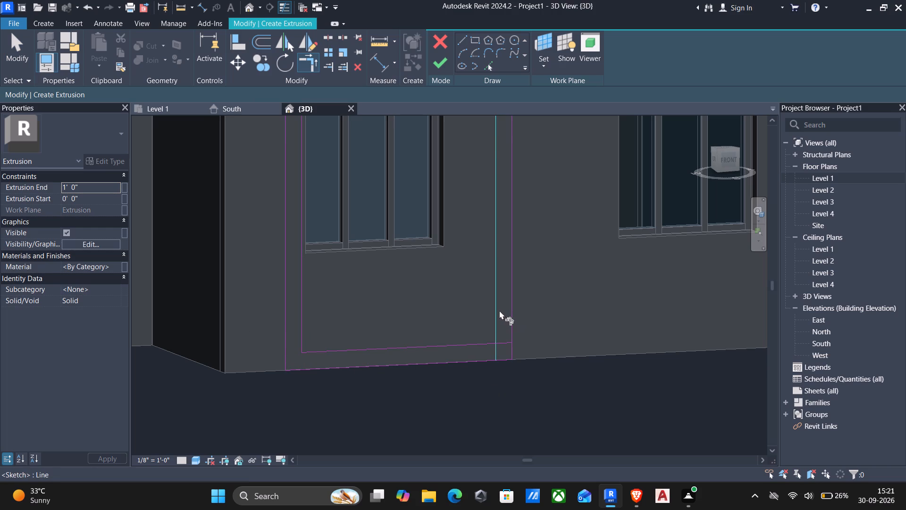
{"action": "left_click", "coordinate": [461, 340]}
Delete the short top edge of the vertical strip just west of the window nearest the entrance.
{"action": "scroll", "coordinate": [456, 340], "scroll_direction": "down", "scroll_amount": 4}
{"action": "middle_click_drag", "start_coordinate": [432, 360], "coordinate": [541, 356]}
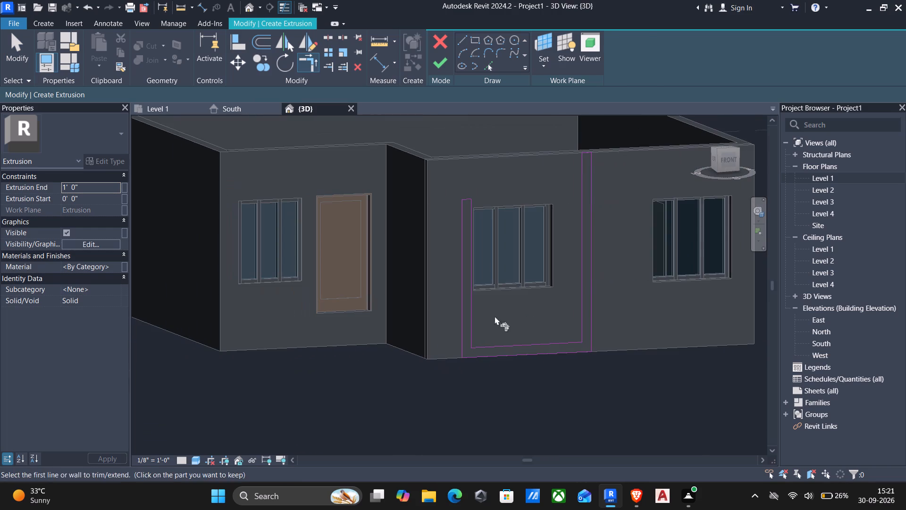
{"action": "middle_click_drag", "start_coordinate": [428, 282], "coordinate": [479, 284]}
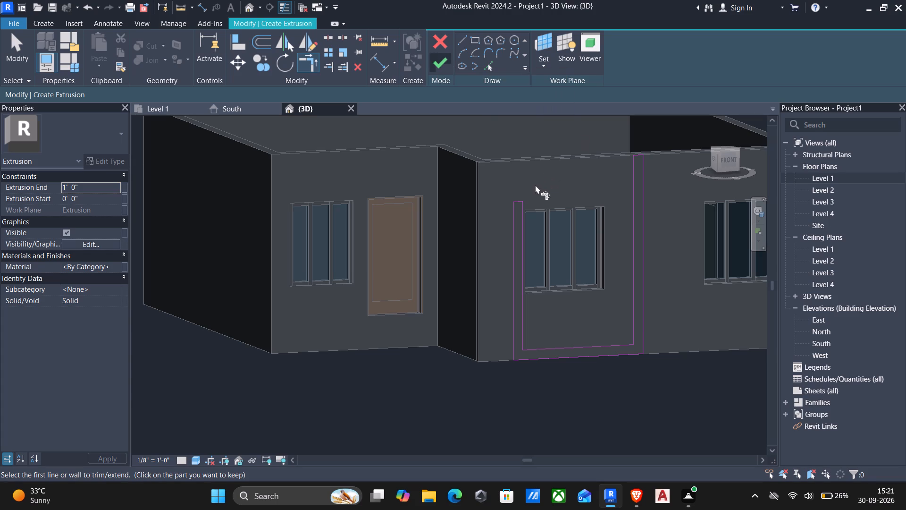
{"action": "scroll", "coordinate": [516, 202], "scroll_direction": "up", "scroll_amount": 4}
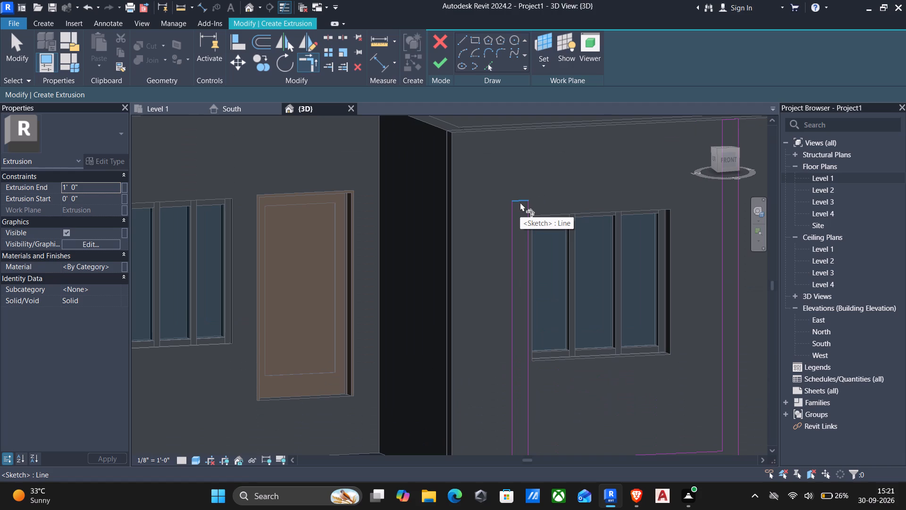
{"action": "left_click", "coordinate": [520, 202]}
{"action": "key", "text": "Delete"}
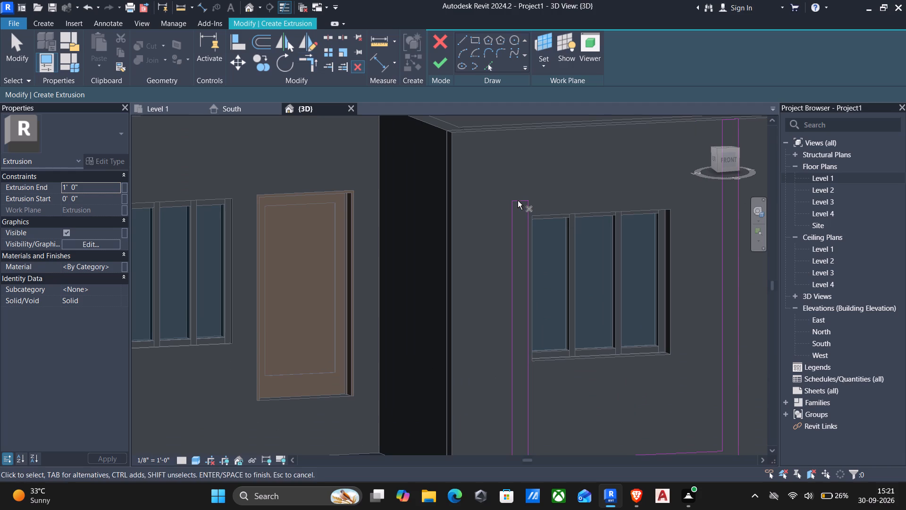
{"action": "left_click", "coordinate": [518, 199]}
{"action": "key", "text": "Delete"}
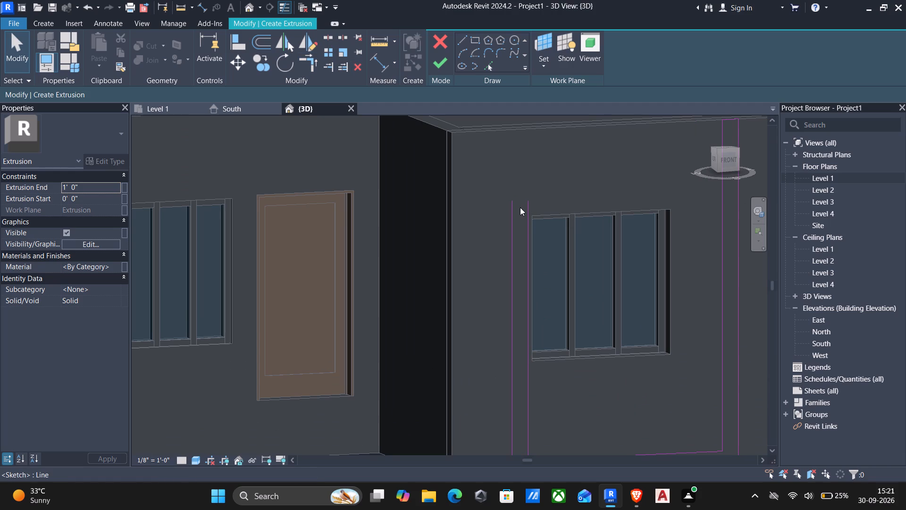
Draw a horizontal line 15'-6" long westward from the top of the U-shaped outline's outer west edge, past the entrance door.
{"action": "key", "text": "l"}
{"action": "key", "text": "Return"}
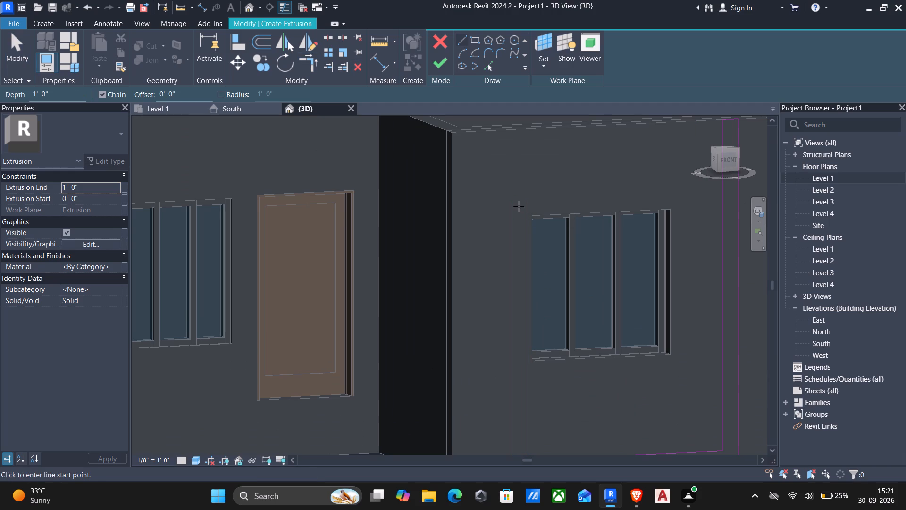
{"action": "left_click", "coordinate": [513, 199]}
{"action": "scroll", "coordinate": [269, 228], "scroll_direction": "down", "scroll_amount": 2}
{"action": "middle_click_drag", "start_coordinate": [269, 227], "coordinate": [282, 217]}
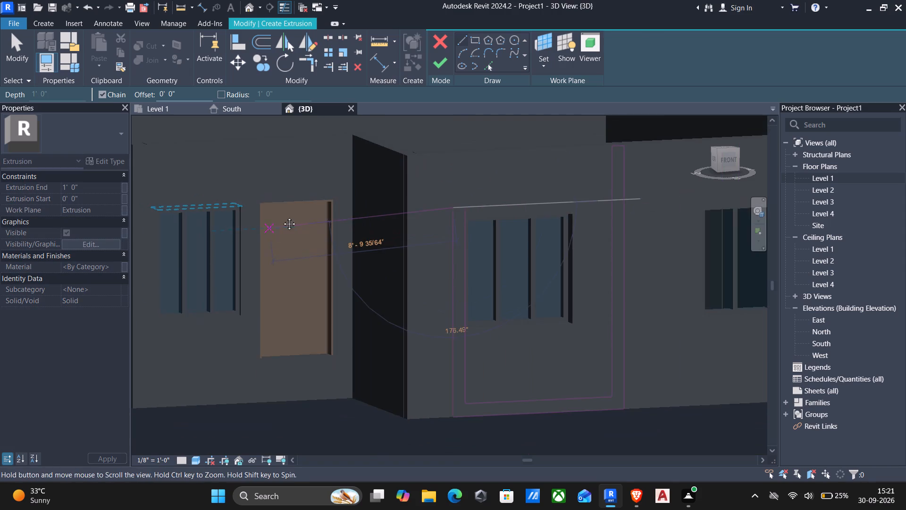
{"action": "middle_click_drag", "start_coordinate": [282, 217], "coordinate": [300, 204]}
{"action": "middle_click_drag", "start_coordinate": [170, 196], "coordinate": [200, 180]}
{"action": "scroll", "coordinate": [200, 180], "scroll_direction": "down", "scroll_amount": 1}
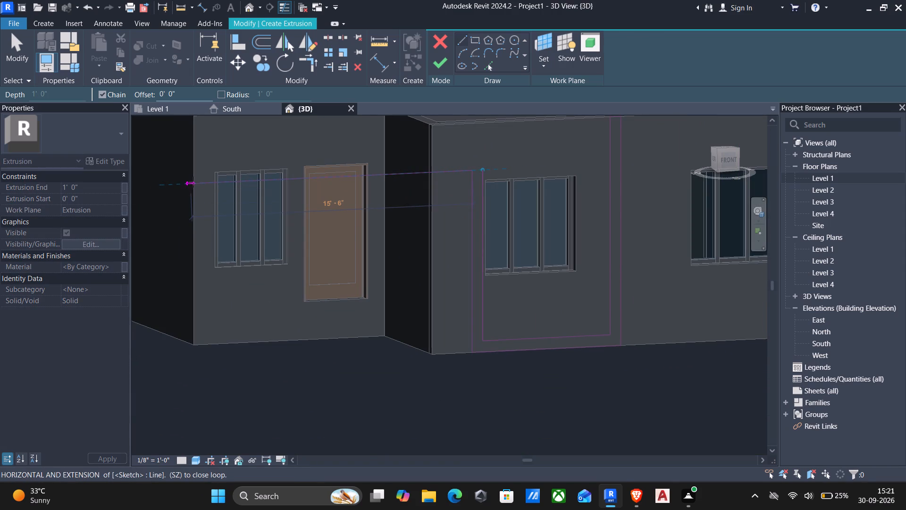
{"action": "left_click", "coordinate": [193, 182]}
{"action": "key", "text": "Escape"}
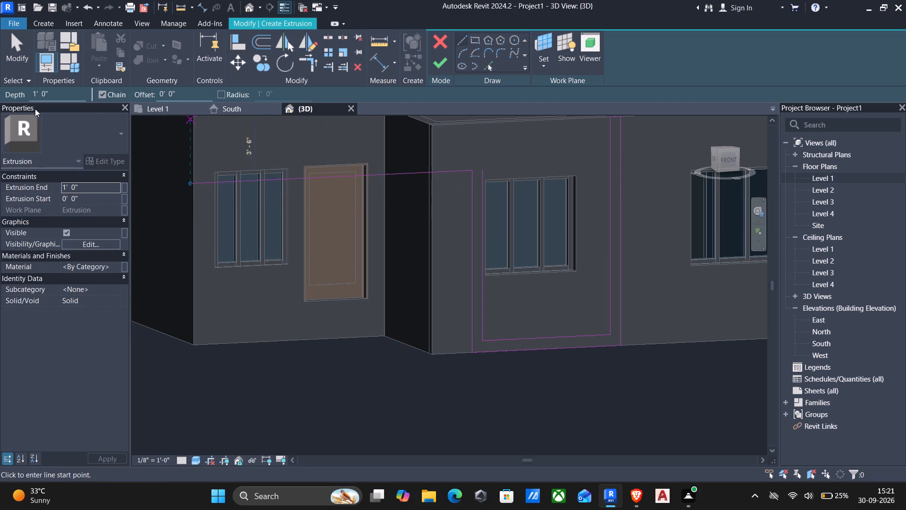
Draw a parallel line offset 7" above the horizontal line over the door, matching its 15'-6" length.
{"action": "left_click_drag", "start_coordinate": [198, 93], "coordinate": [10, 90]}
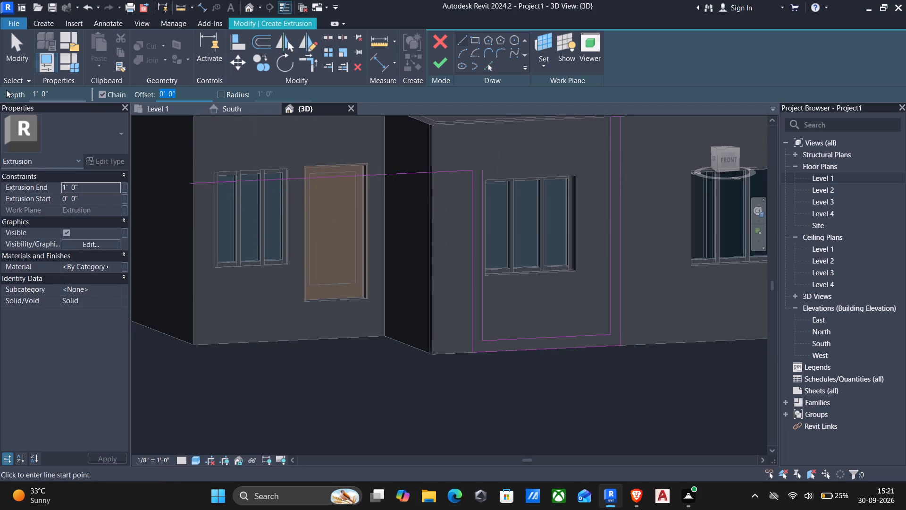
{"action": "key", "text": "7"}
{"action": "key", "text": "shift+quotedbl"}
{"action": "key", "text": "Return"}
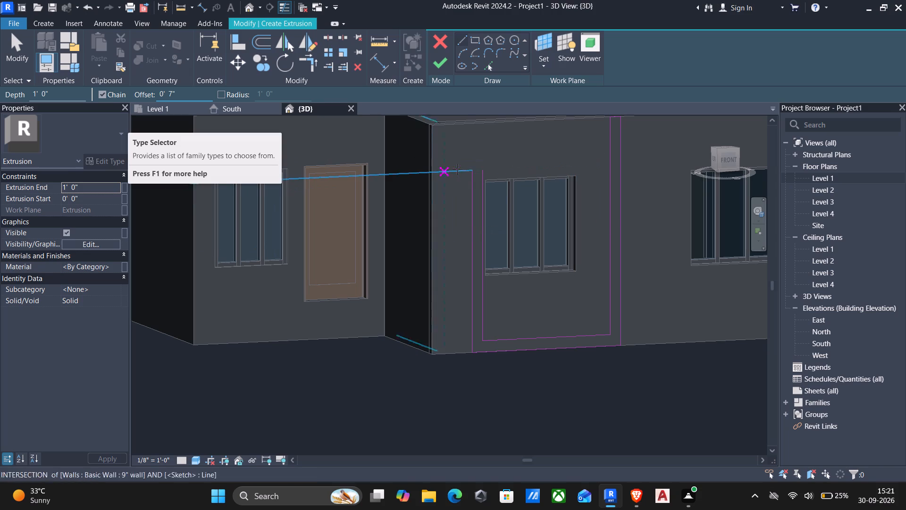
{"action": "left_click", "coordinate": [475, 168]}
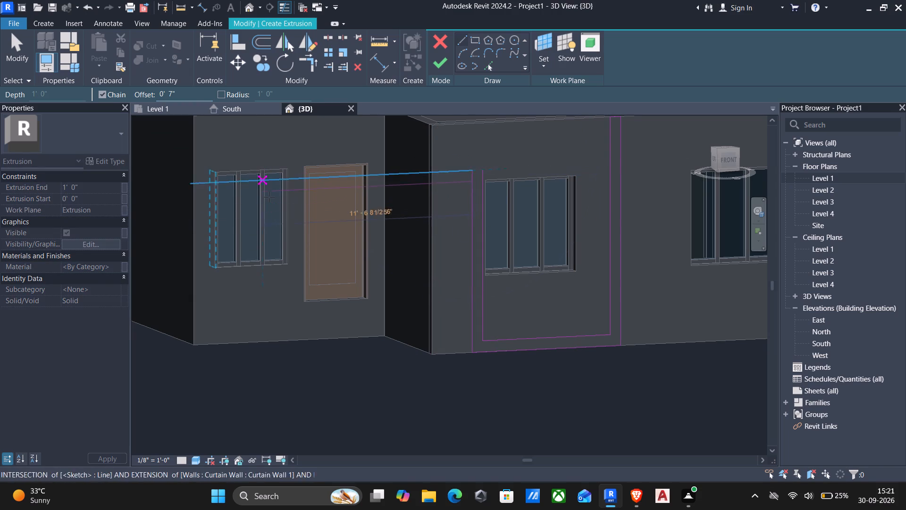
{"action": "key", "text": "space"}
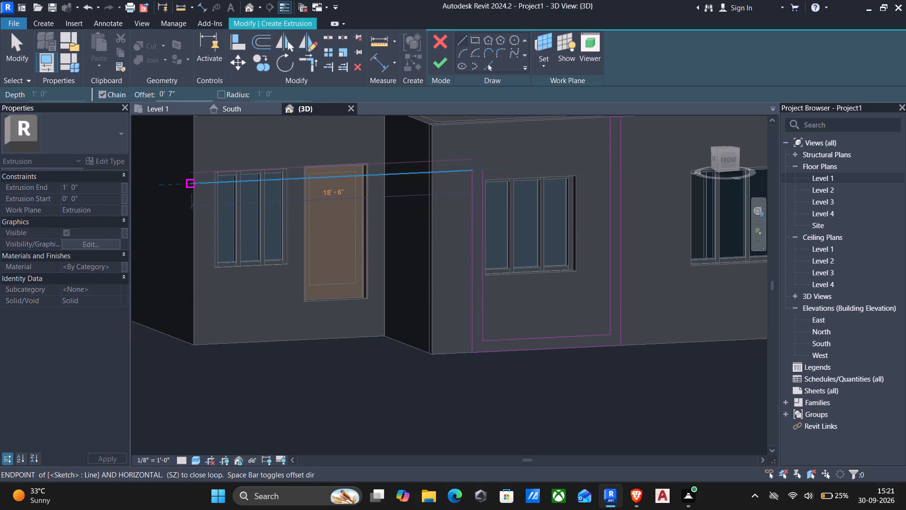
{"action": "left_click", "coordinate": [193, 187]}
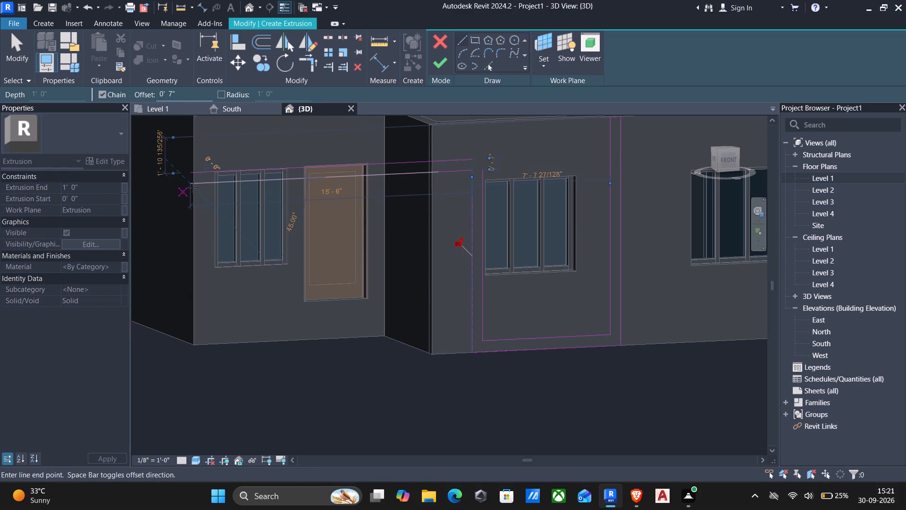
{"action": "key", "text": "Escape"}
{"action": "key", "text": "Escape"}
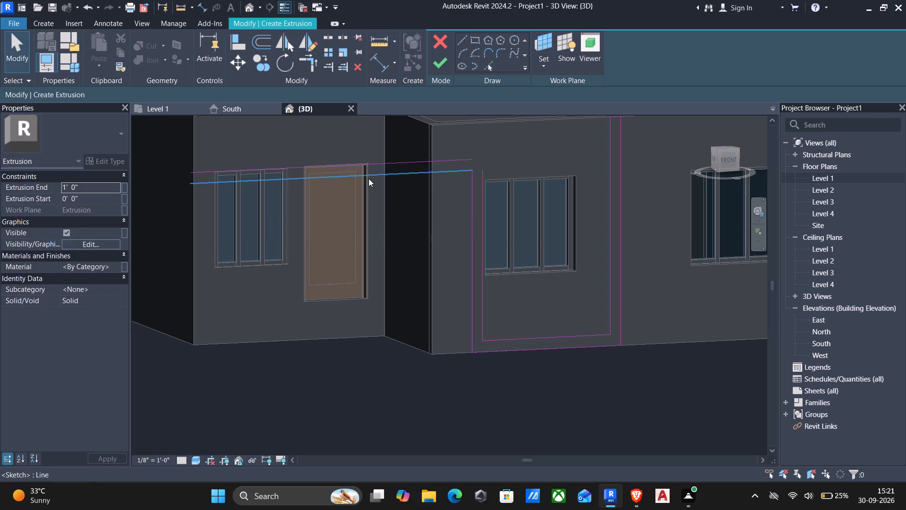
Trim the inner vertical edge west of the main window to the upper horizontal line so they meet at a corner.
{"action": "type", "text": "tr"}
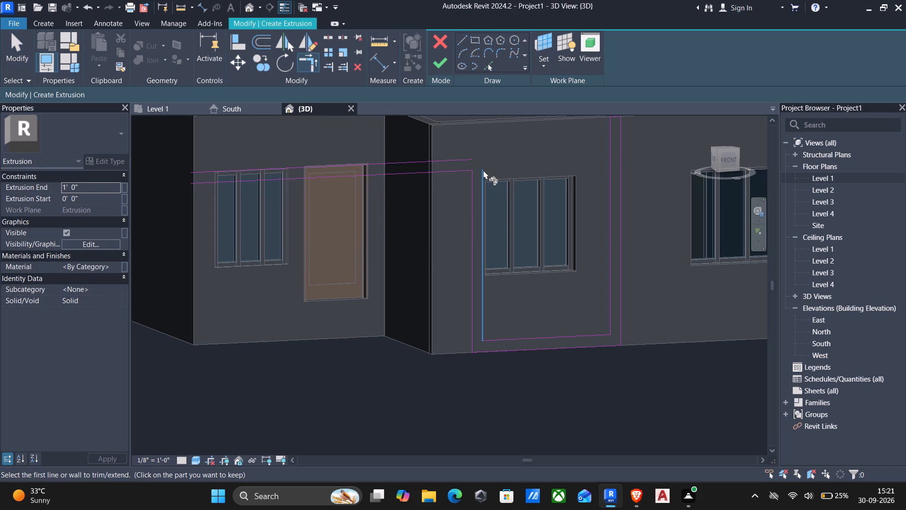
{"action": "left_click", "coordinate": [485, 172]}
{"action": "left_click", "coordinate": [454, 156]}
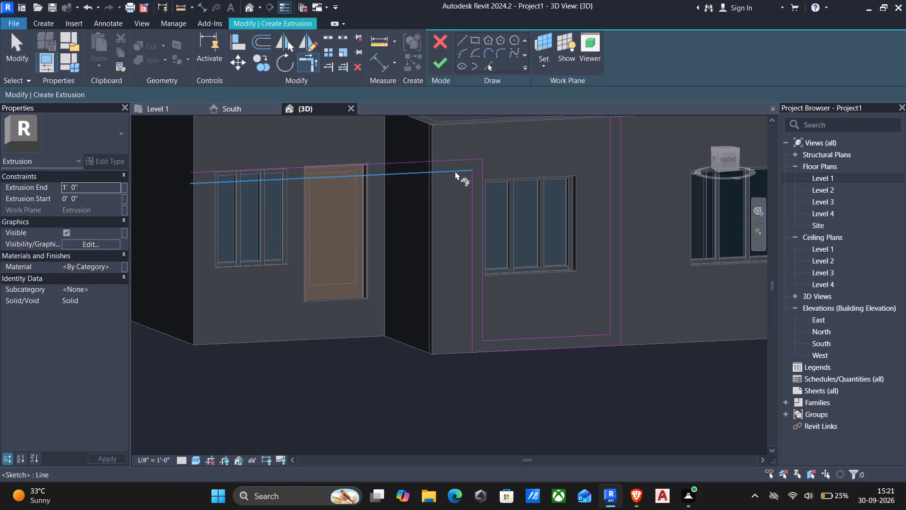
{"action": "scroll", "coordinate": [450, 175], "scroll_direction": "down", "scroll_amount": 1}
{"action": "middle_click_drag", "start_coordinate": [450, 175], "coordinate": [550, 165]}
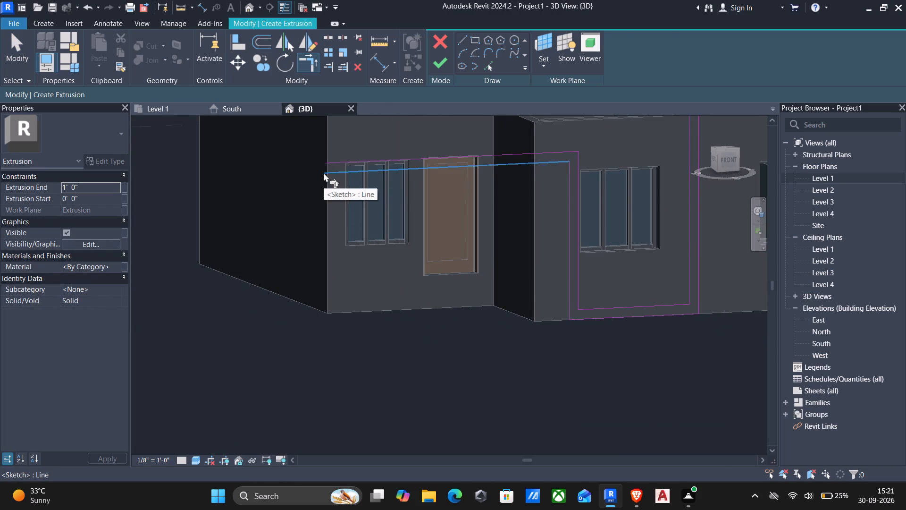
{"action": "key", "text": "Escape"}
Draw a vertical line 8'-6" long down from the upper horizontal line near the facade's west corner.
{"action": "middle_click_drag", "start_coordinate": [363, 185], "coordinate": [340, 191], "text": "shift"}
{"action": "middle_click_drag", "start_coordinate": [340, 191], "coordinate": [446, 191]}
{"action": "scroll", "coordinate": [450, 191], "scroll_direction": "down", "scroll_amount": 1, "text": "shift"}
{"action": "middle_click_drag", "start_coordinate": [453, 192], "coordinate": [431, 196], "text": "shift"}
{"action": "scroll", "coordinate": [401, 193], "scroll_direction": "down", "scroll_amount": 1}
{"action": "middle_click_drag", "start_coordinate": [402, 194], "coordinate": [439, 244]}
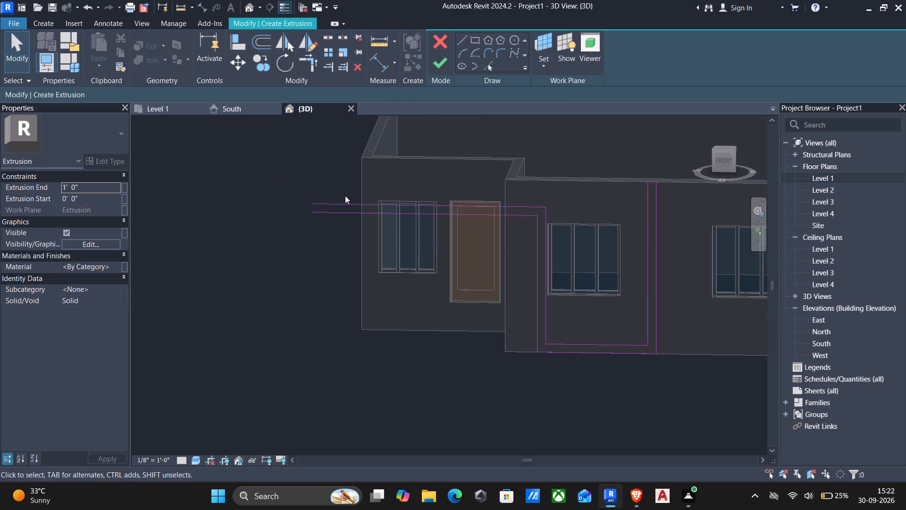
{"action": "key", "text": "l"}
{"action": "key", "text": "Return"}
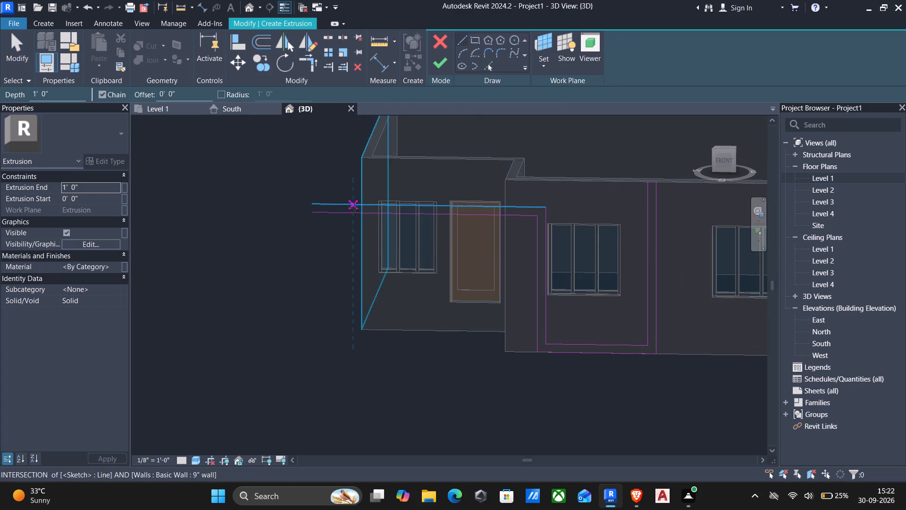
{"action": "left_click", "coordinate": [361, 206]}
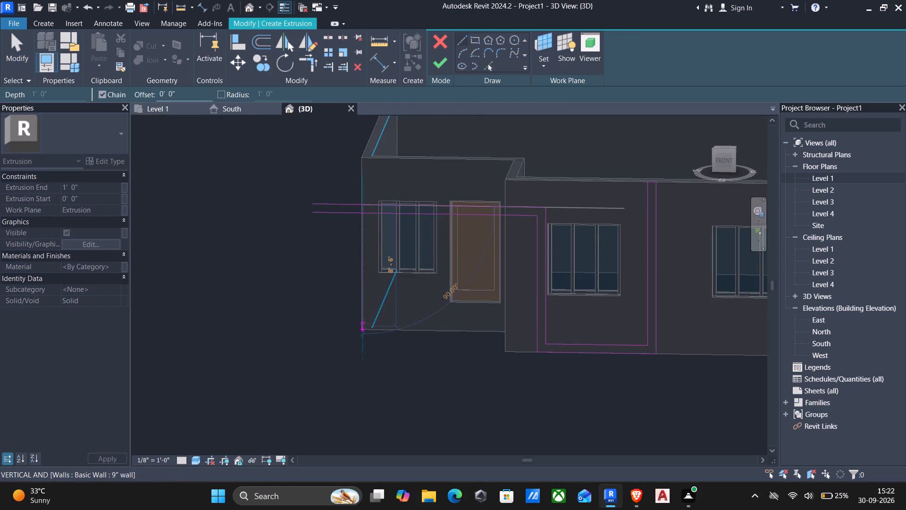
{"action": "left_click", "coordinate": [364, 327]}
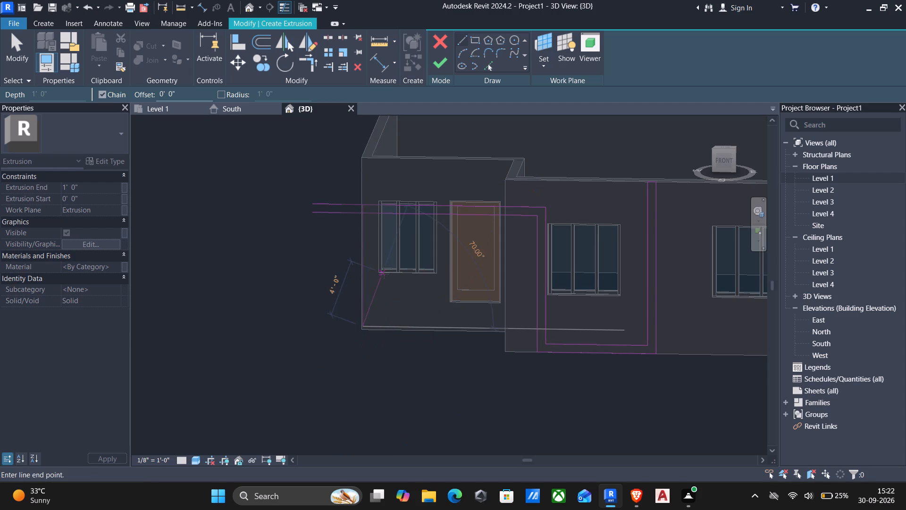
{"action": "key", "text": "Escape"}
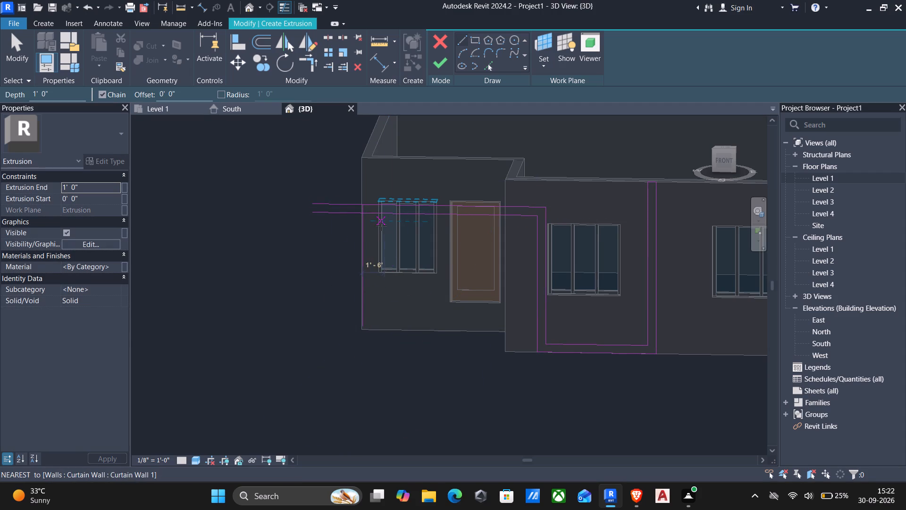
{"action": "key", "text": "Escape"}
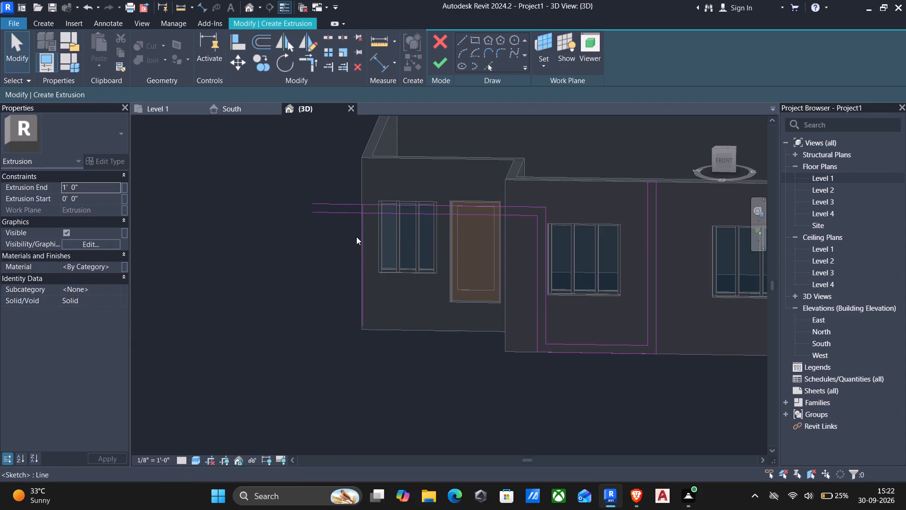
From the front view, nudge the new vertical line west until it aligns with the wall's west edge.
{"action": "scroll", "coordinate": [361, 217], "scroll_direction": "up", "scroll_amount": 5}
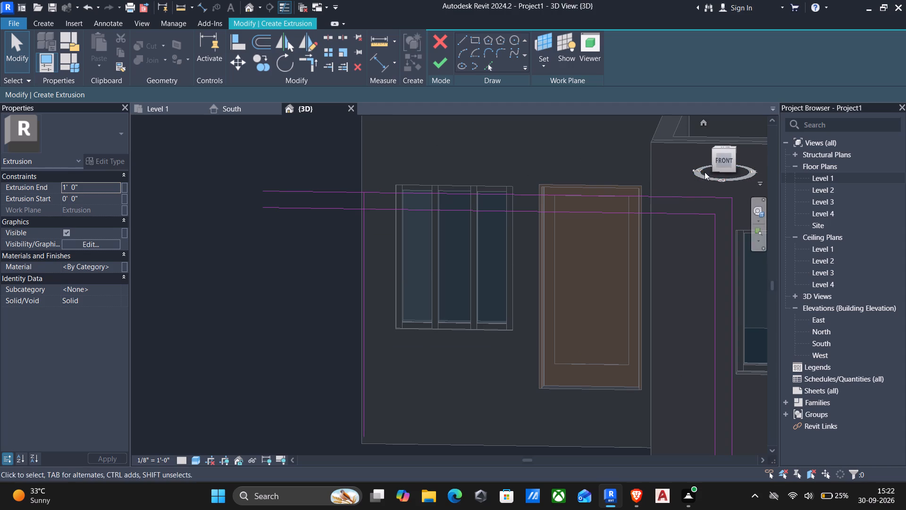
{"action": "left_click", "coordinate": [725, 164]}
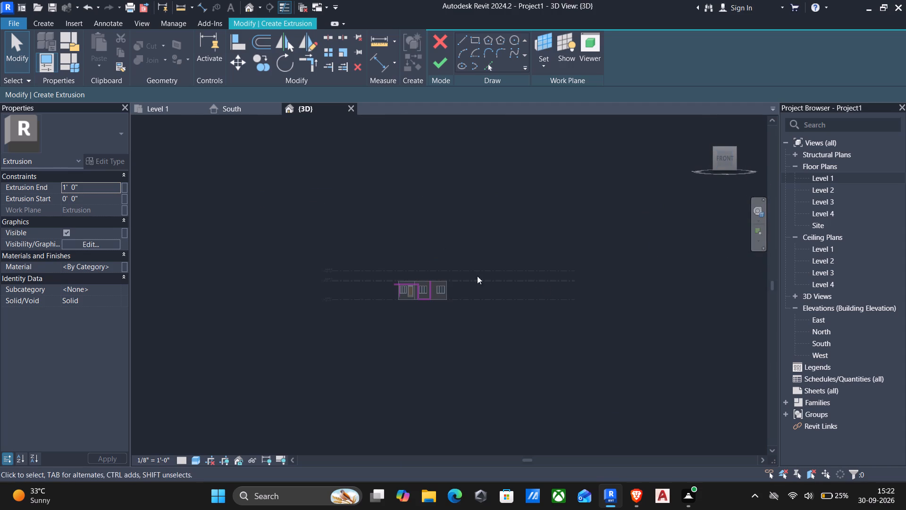
{"action": "scroll", "coordinate": [404, 295], "scroll_direction": "up", "scroll_amount": 5}
{"action": "scroll", "coordinate": [362, 294], "scroll_direction": "up", "scroll_amount": 10}
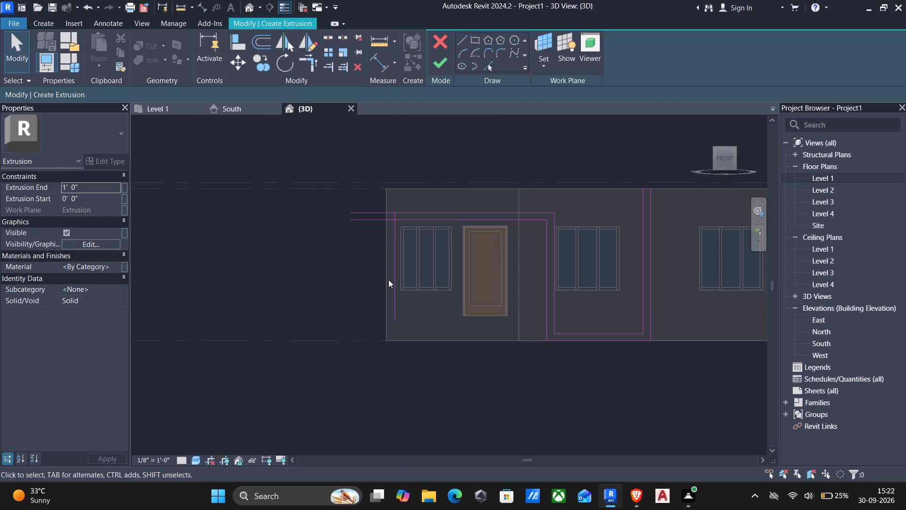
{"action": "left_click", "coordinate": [390, 280]}
{"action": "key", "text": "Left"}
{"action": "key", "text": "Left"}
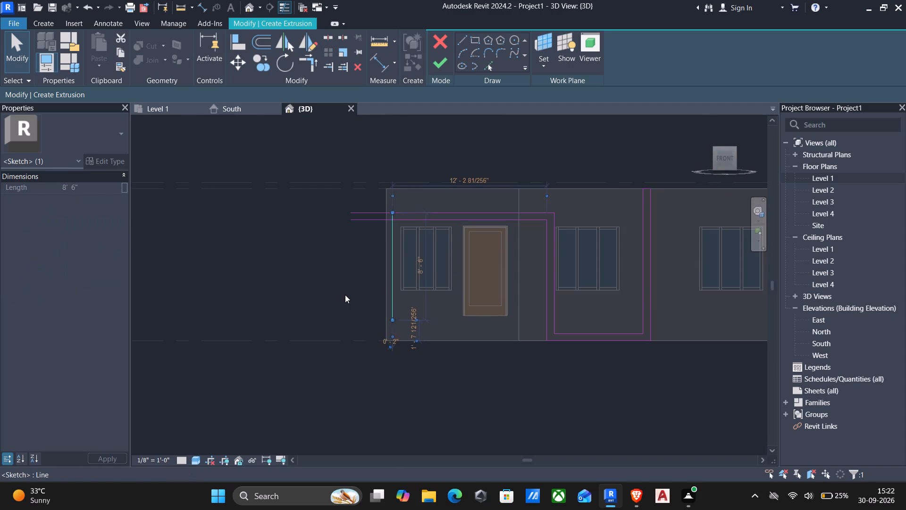
{"action": "key", "text": "Left"}
{"action": "key", "text": "Left"}
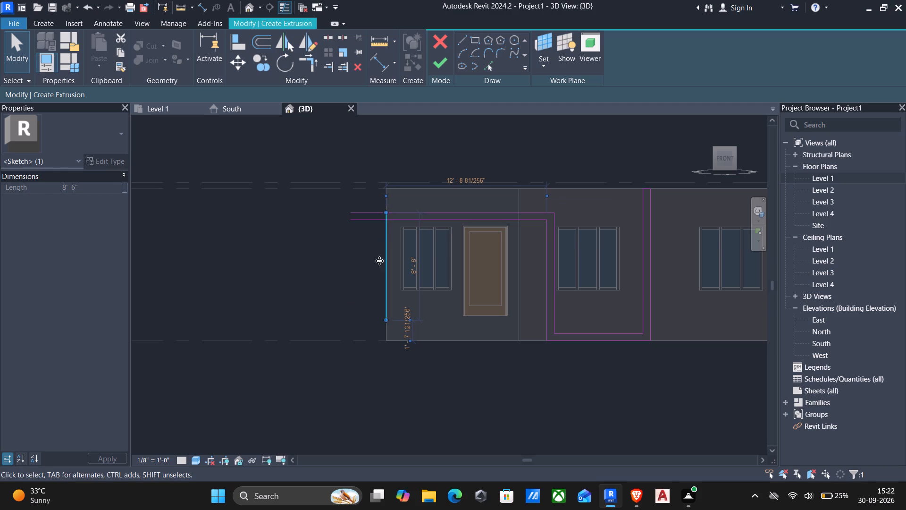
Extend the lower end of the west vertical line down to the wall base.
{"action": "left_click_drag", "start_coordinate": [384, 321], "coordinate": [384, 325]}
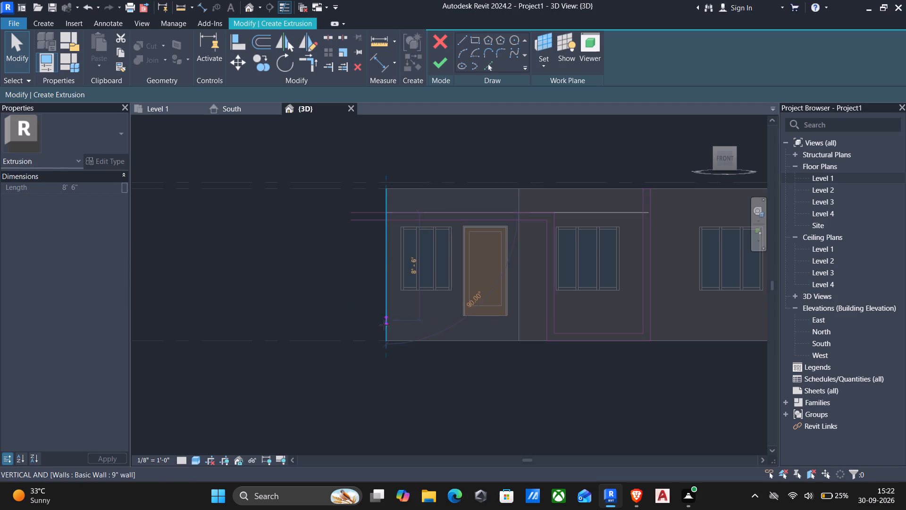
{"action": "left_click_drag", "start_coordinate": [384, 325], "coordinate": [384, 337]}
{"action": "key", "text": "Escape"}
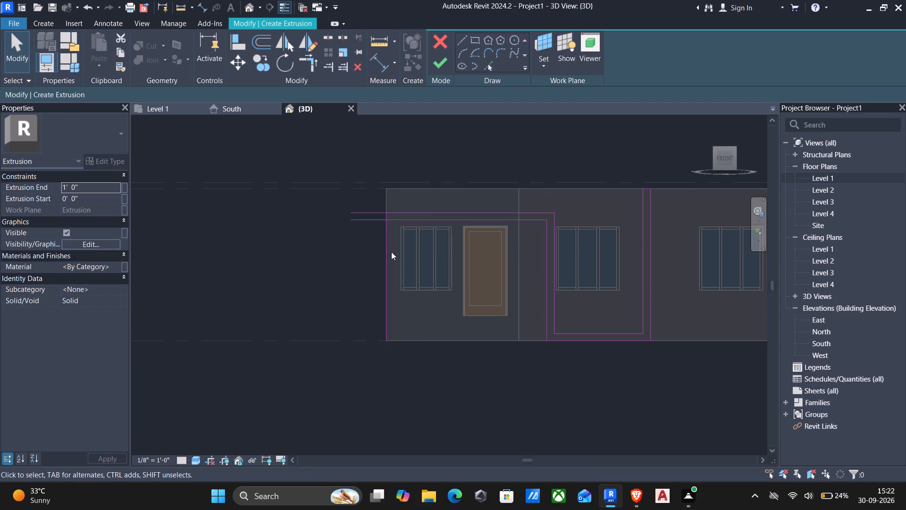
Draw a parallel vertical line offset 7" east of the west edge line, from the wall base to the upper horizontal line.
{"action": "left_click", "coordinate": [460, 46]}
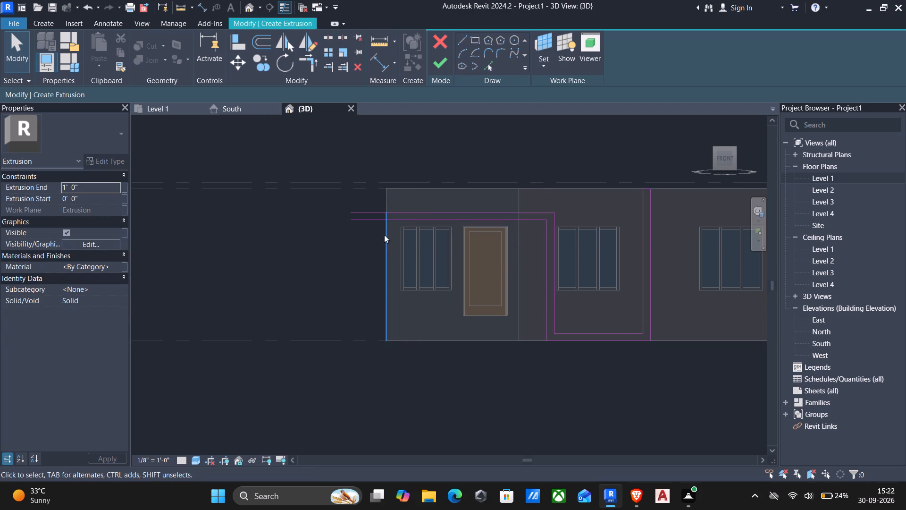
{"action": "left_click", "coordinate": [460, 38]}
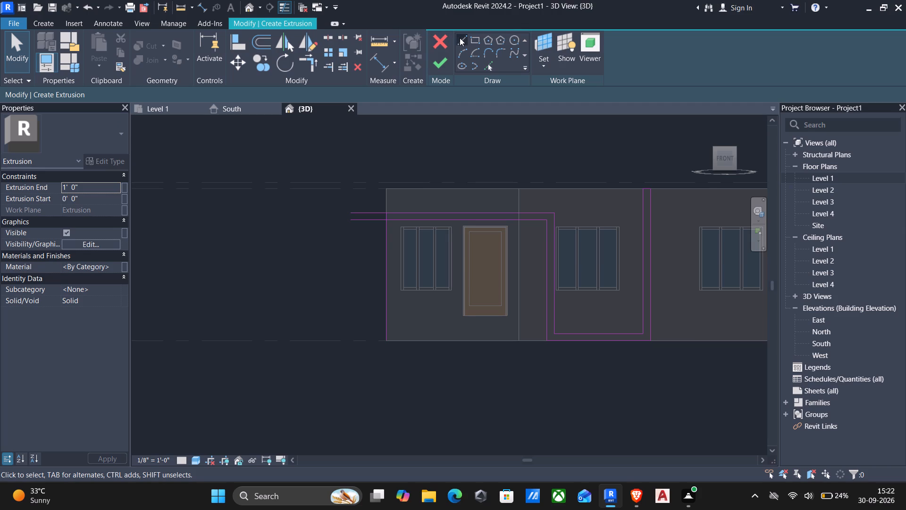
{"action": "left_click_drag", "start_coordinate": [185, 94], "coordinate": [0, 90]}
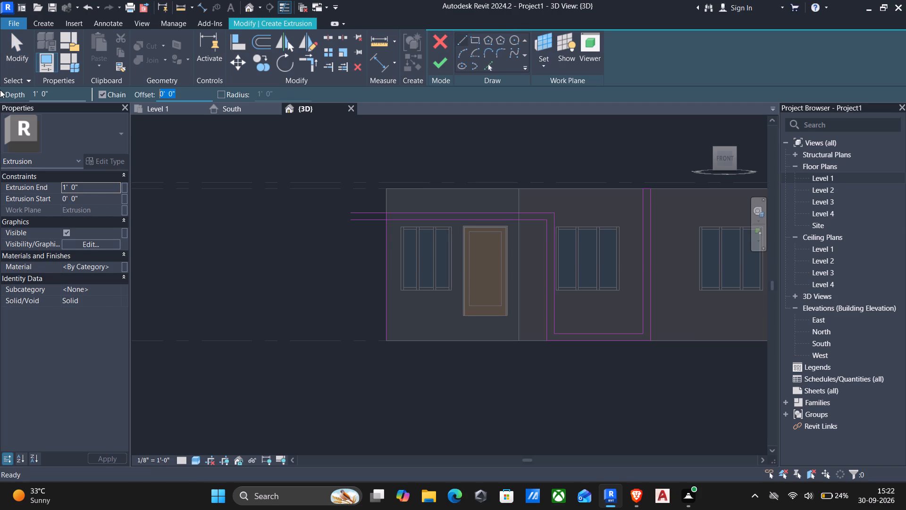
{"action": "key", "text": "7"}
{"action": "key", "text": "shift+quotedbl"}
{"action": "key", "text": "Return"}
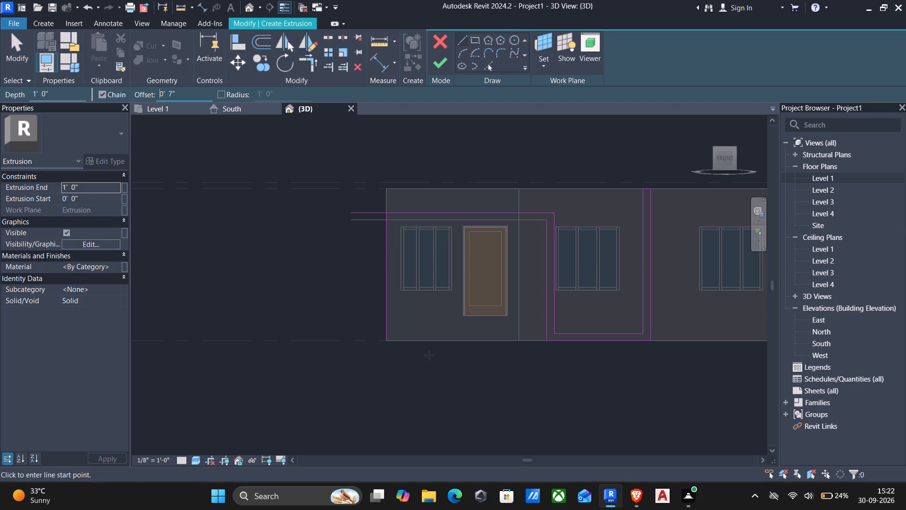
{"action": "left_click", "coordinate": [387, 337]}
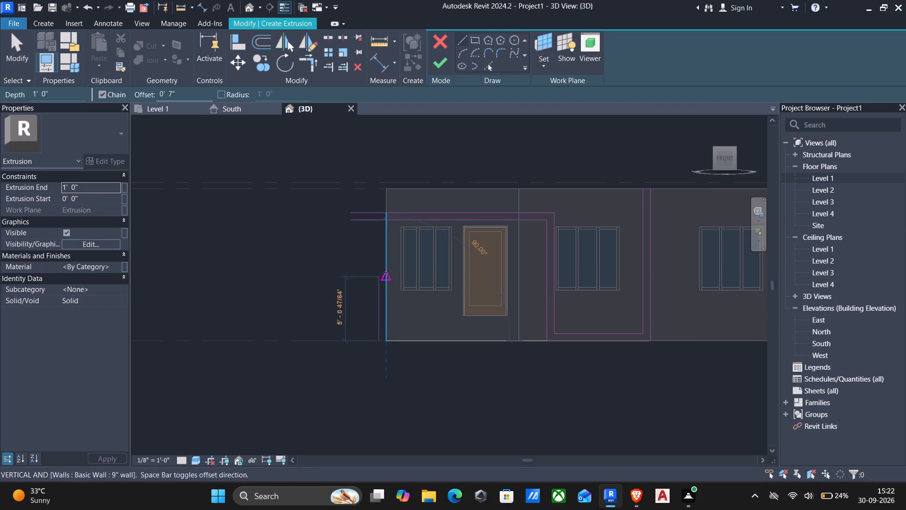
{"action": "key", "text": "space"}
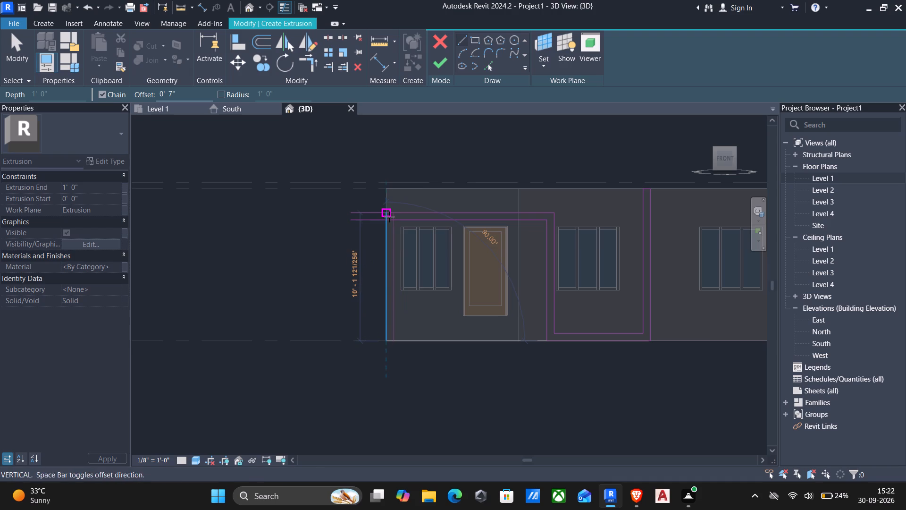
{"action": "scroll", "coordinate": [389, 216], "scroll_direction": "up", "scroll_amount": 4}
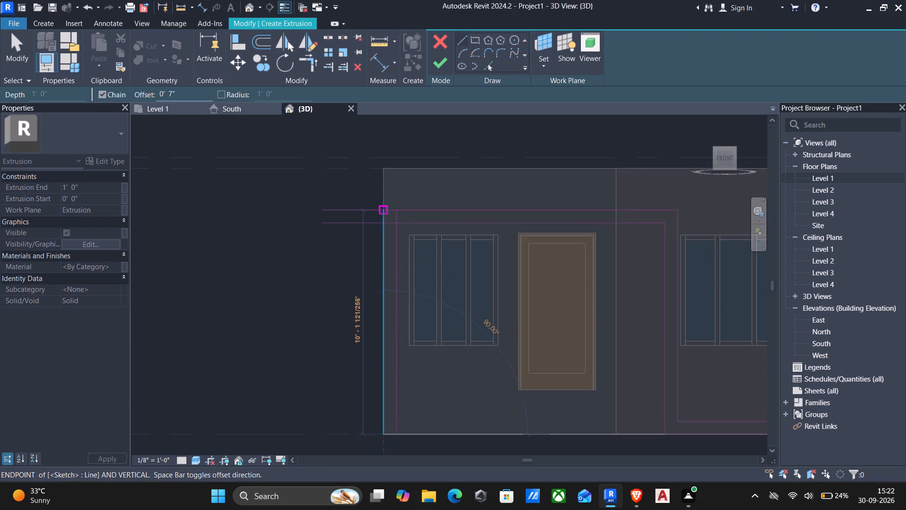
{"action": "left_click", "coordinate": [382, 212]}
{"action": "key", "text": "Escape"}
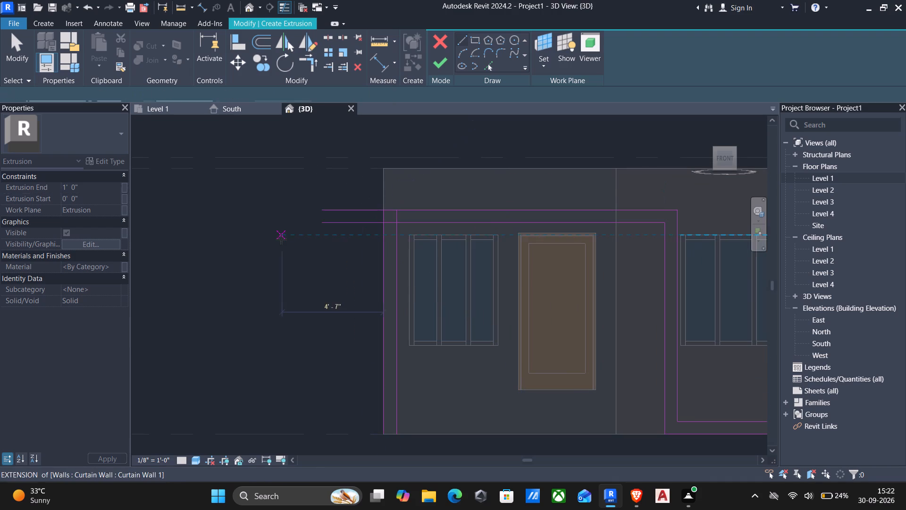
{"action": "key", "text": "Escape"}
Trim the inner west vertical line and the lower horizontal line to meet at a corner.
{"action": "scroll", "coordinate": [415, 253], "scroll_direction": "down", "scroll_amount": 1}
{"action": "type", "text": "tr"}
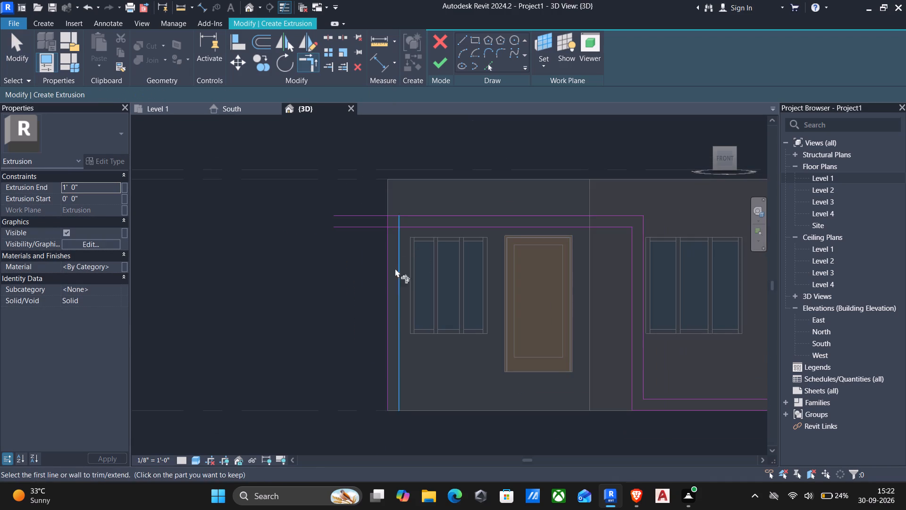
{"action": "left_click", "coordinate": [398, 282]}
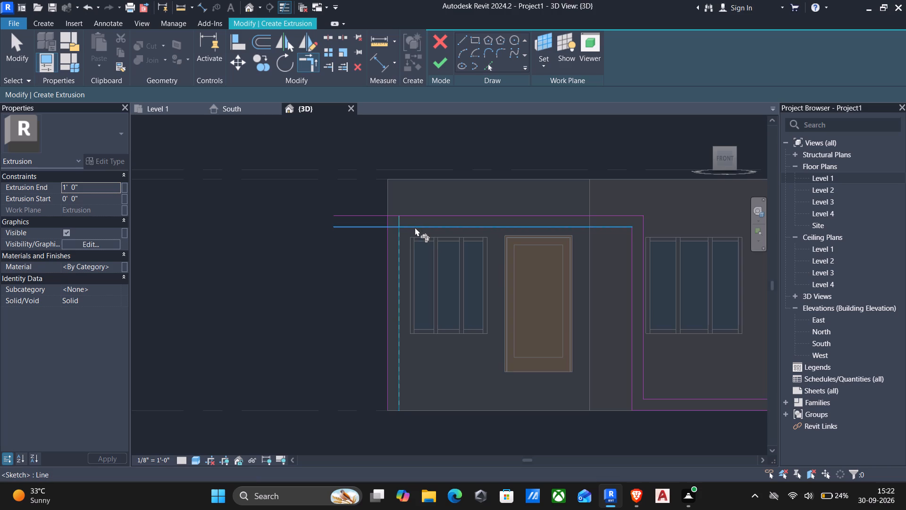
{"action": "left_click", "coordinate": [415, 226]}
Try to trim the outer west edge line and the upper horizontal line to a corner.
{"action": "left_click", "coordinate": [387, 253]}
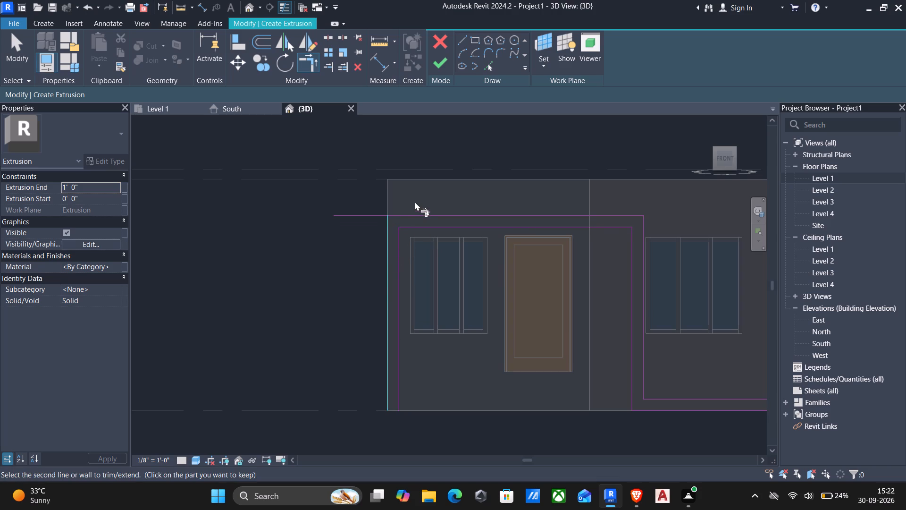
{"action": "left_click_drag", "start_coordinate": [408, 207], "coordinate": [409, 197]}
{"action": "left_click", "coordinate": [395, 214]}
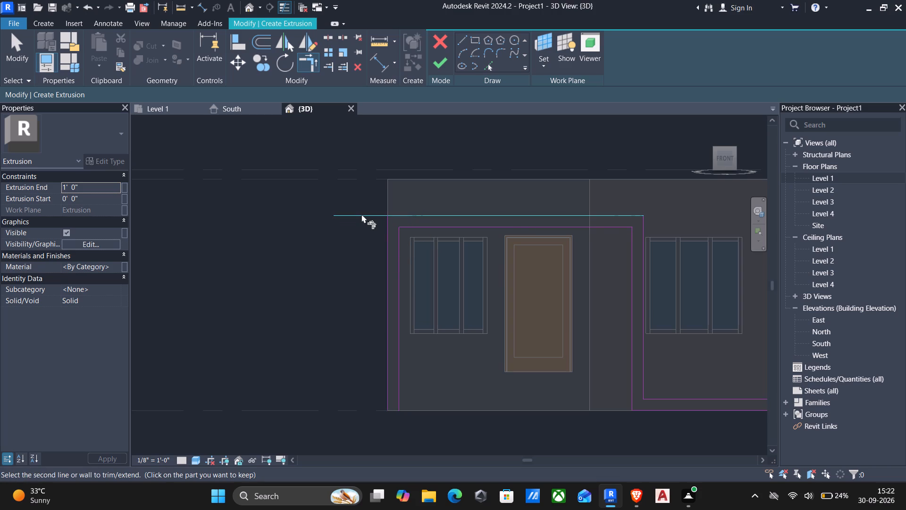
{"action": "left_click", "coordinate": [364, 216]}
Replace the overlong upper horizontal line with one running from the west edge line's top to the outer vertical line east of the door.
{"action": "key", "text": "Delete"}
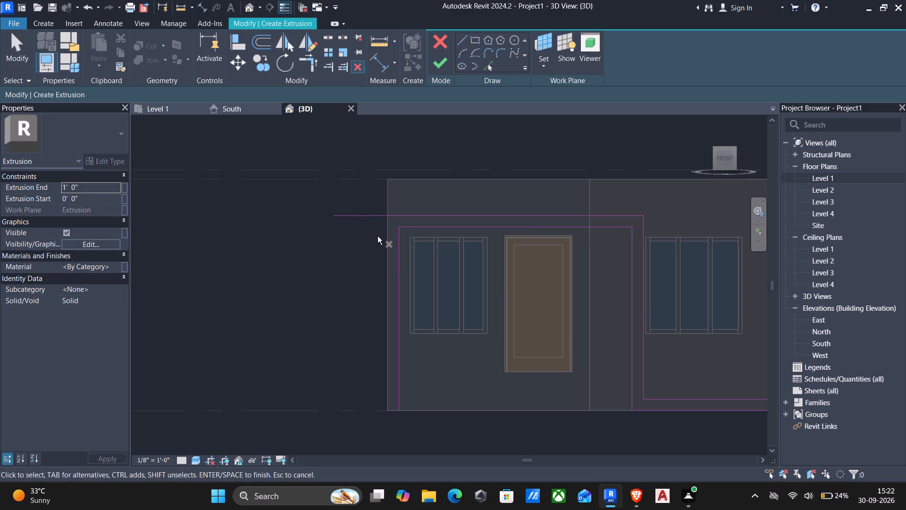
{"action": "left_click", "coordinate": [365, 220]}
{"action": "key", "text": "Delete"}
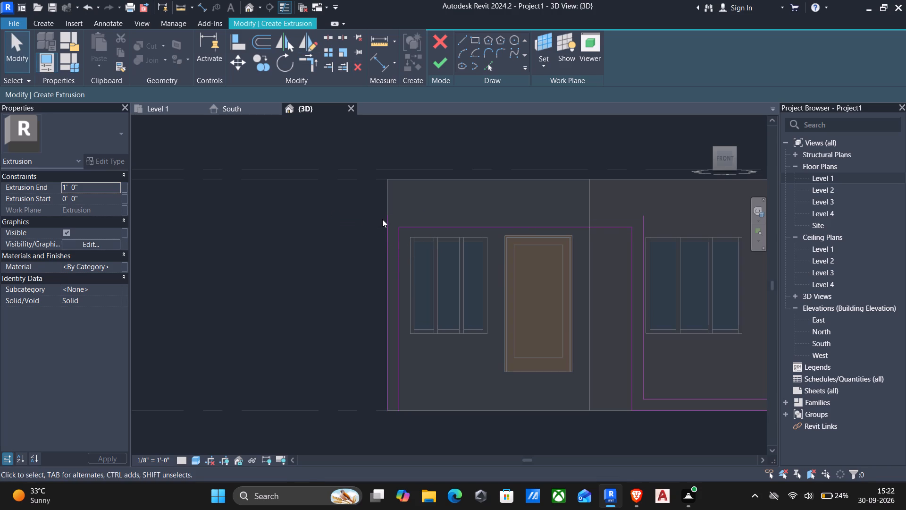
{"action": "left_click", "coordinate": [463, 36]}
{"action": "left_click_drag", "start_coordinate": [387, 216], "coordinate": [412, 216]}
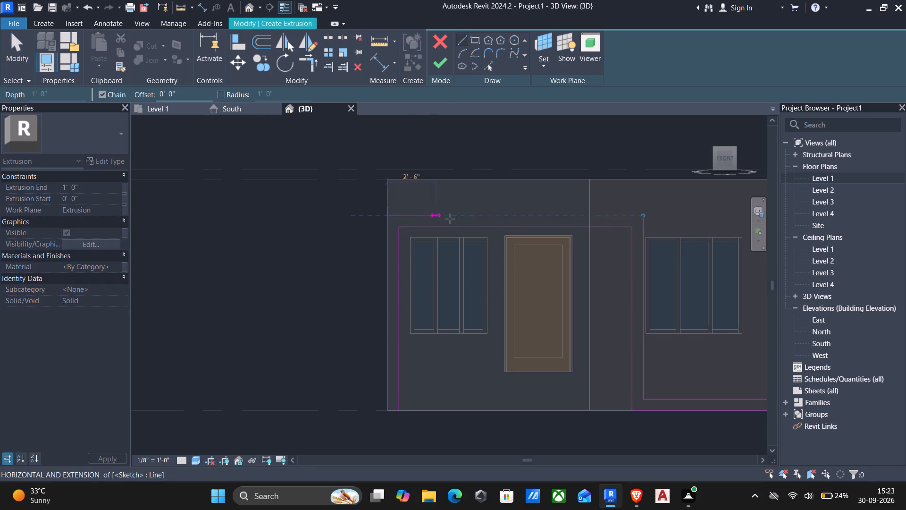
{"action": "left_click", "coordinate": [642, 213]}
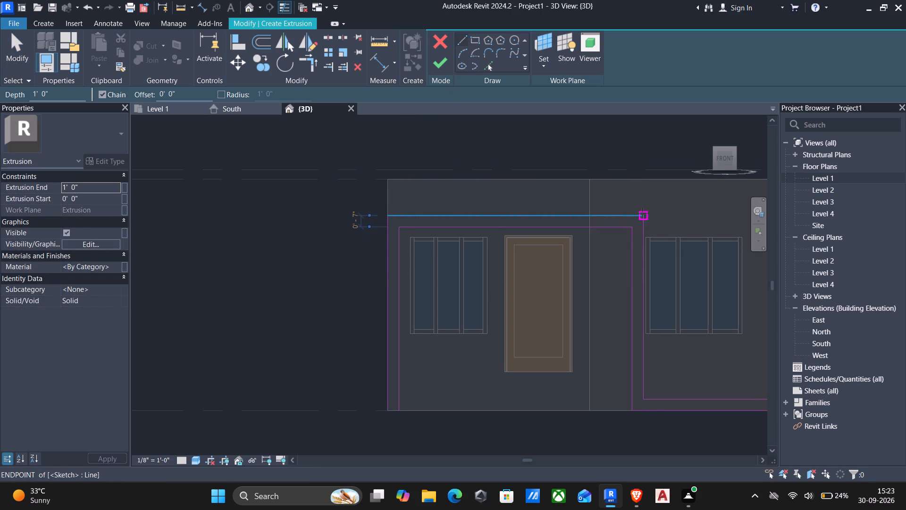
{"action": "key", "text": "Escape"}
{"action": "scroll", "coordinate": [642, 221], "scroll_direction": "down", "scroll_amount": 2}
{"action": "middle_click_drag", "start_coordinate": [632, 235], "coordinate": [605, 241]}
{"action": "key", "text": "Escape"}
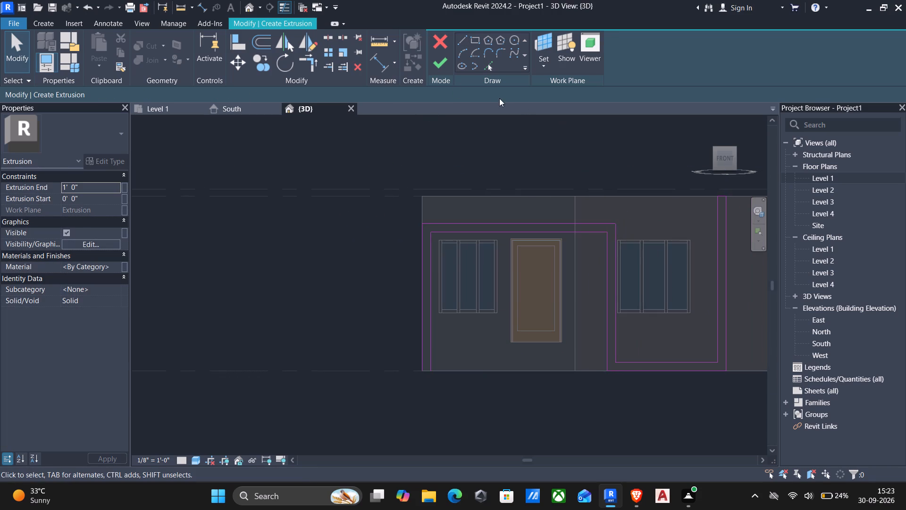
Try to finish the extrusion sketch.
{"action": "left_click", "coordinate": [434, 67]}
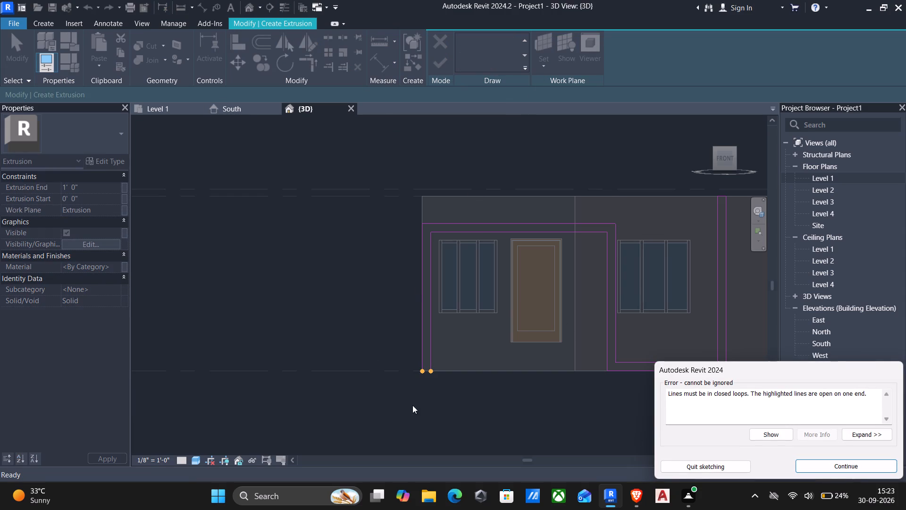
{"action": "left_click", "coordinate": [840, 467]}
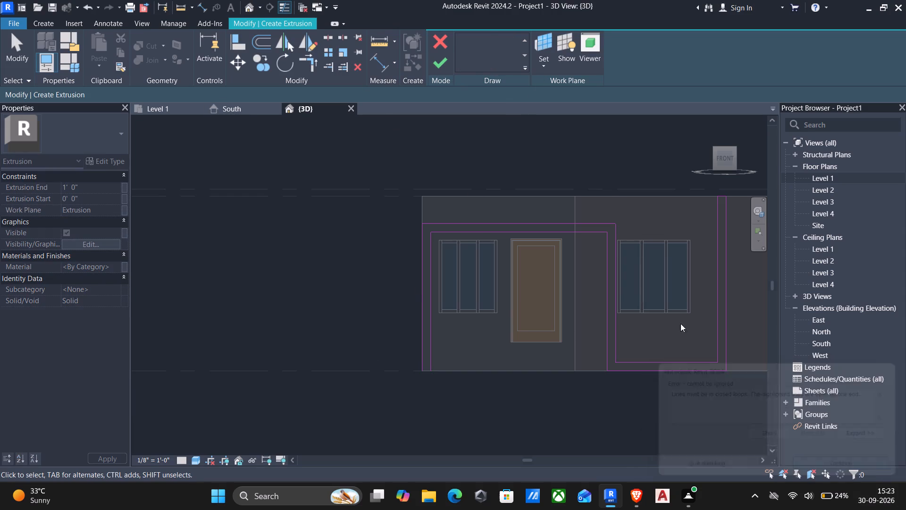
Draw a short horizontal line closing the base of the frame's west leg between its two vertical lines.
{"action": "left_click", "coordinate": [466, 37]}
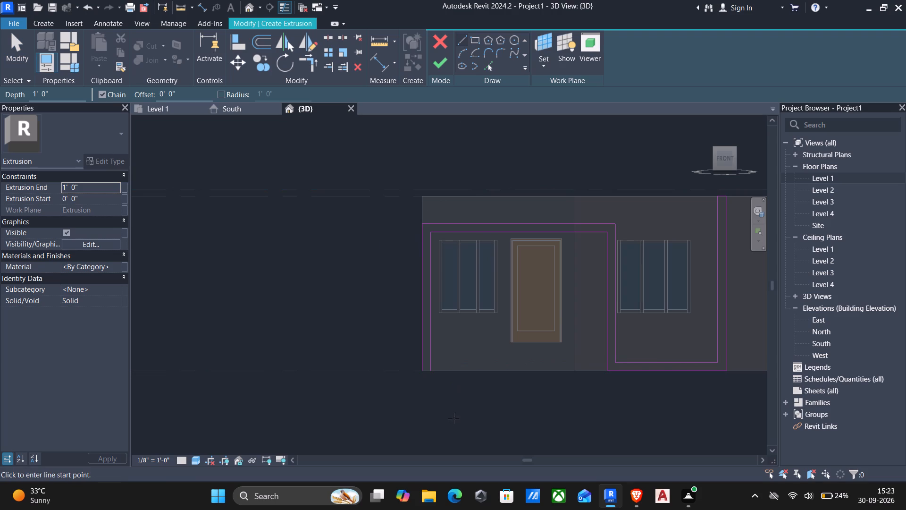
{"action": "scroll", "coordinate": [443, 385], "scroll_direction": "up", "scroll_amount": 5}
{"action": "scroll", "coordinate": [300, 357], "scroll_direction": "up", "scroll_amount": 4}
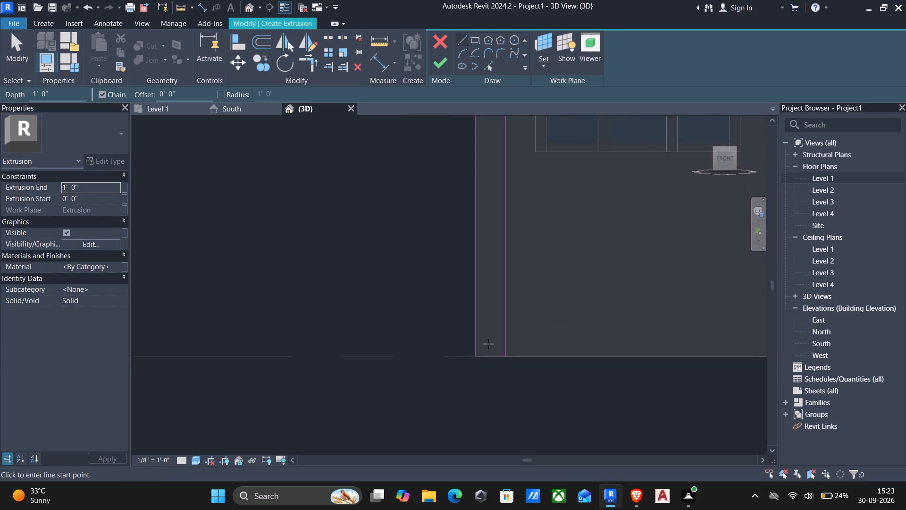
{"action": "scroll", "coordinate": [493, 344], "scroll_direction": "up", "scroll_amount": 4}
{"action": "left_click", "coordinate": [463, 367]}
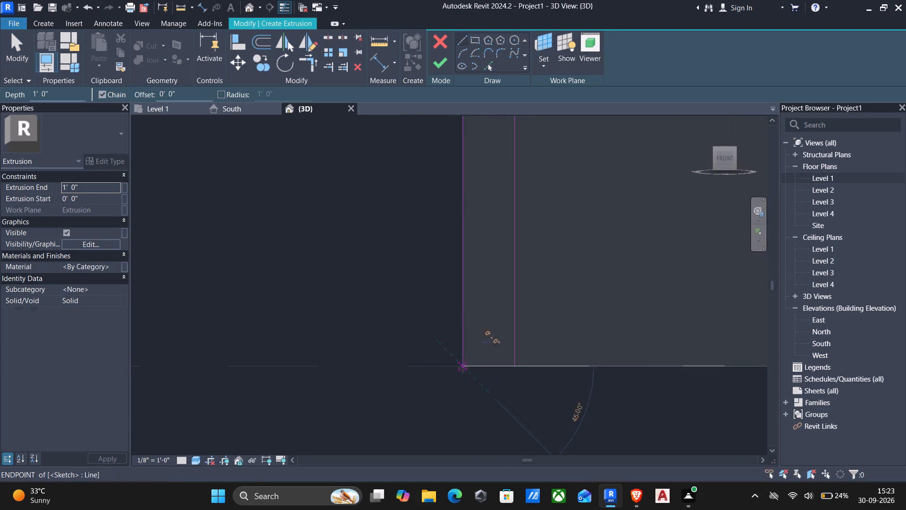
{"action": "left_click", "coordinate": [513, 367]}
{"action": "key", "text": "Escape"}
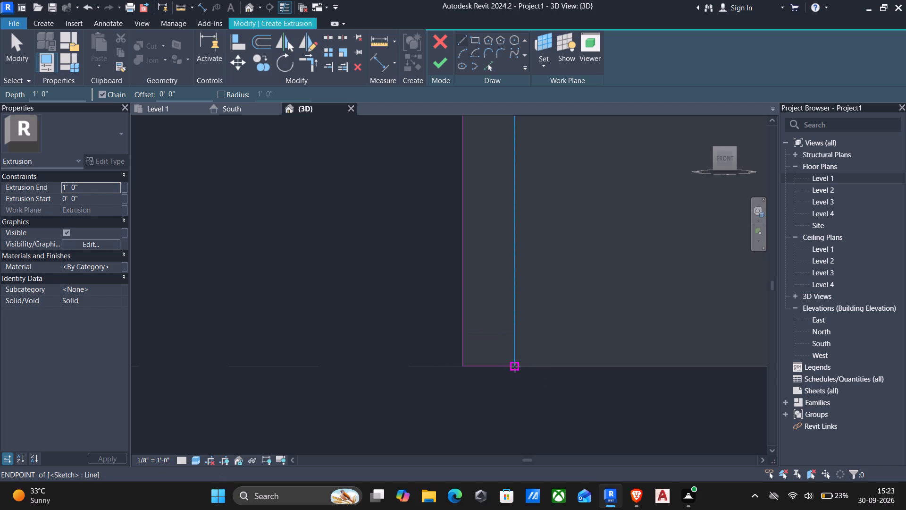
{"action": "key", "text": "Escape"}
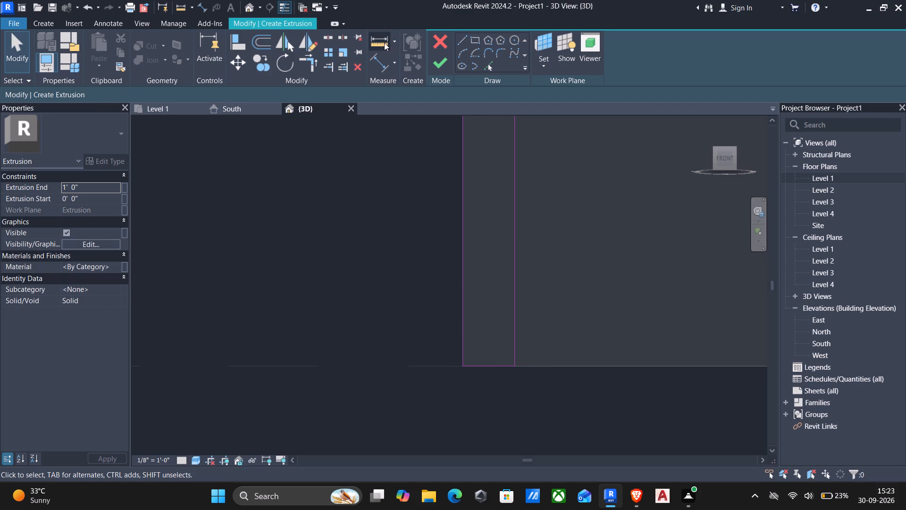
Finish the frame's extrusion sketch and complete the in-place model.
{"action": "left_click", "coordinate": [438, 65]}
{"action": "scroll", "coordinate": [466, 185], "scroll_direction": "down", "scroll_amount": 9}
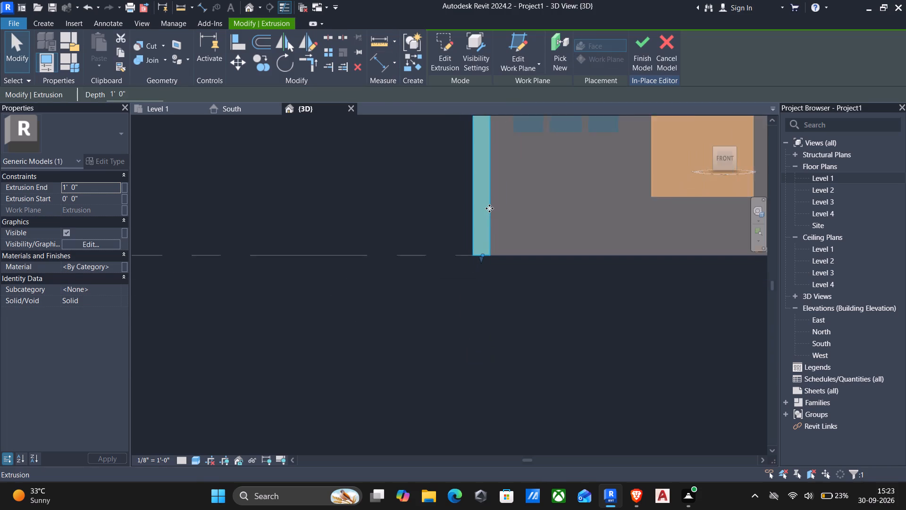
{"action": "scroll", "coordinate": [498, 240], "scroll_direction": "down", "scroll_amount": 4}
{"action": "scroll", "coordinate": [537, 248], "scroll_direction": "down", "scroll_amount": 6}
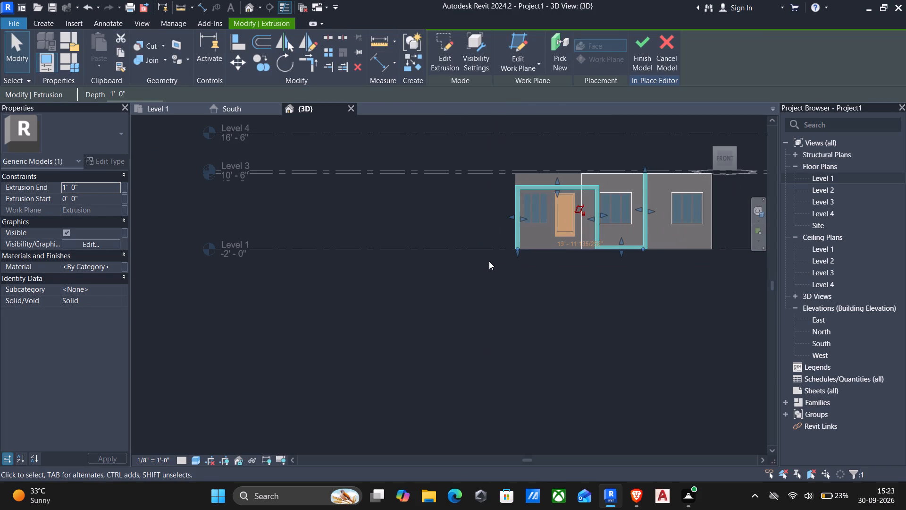
{"action": "left_click", "coordinate": [641, 46]}
Stretch the frame's south face outward from the facade to an extrusion depth of about 2'-8".
{"action": "scroll", "coordinate": [499, 265], "scroll_direction": "down", "scroll_amount": 2}
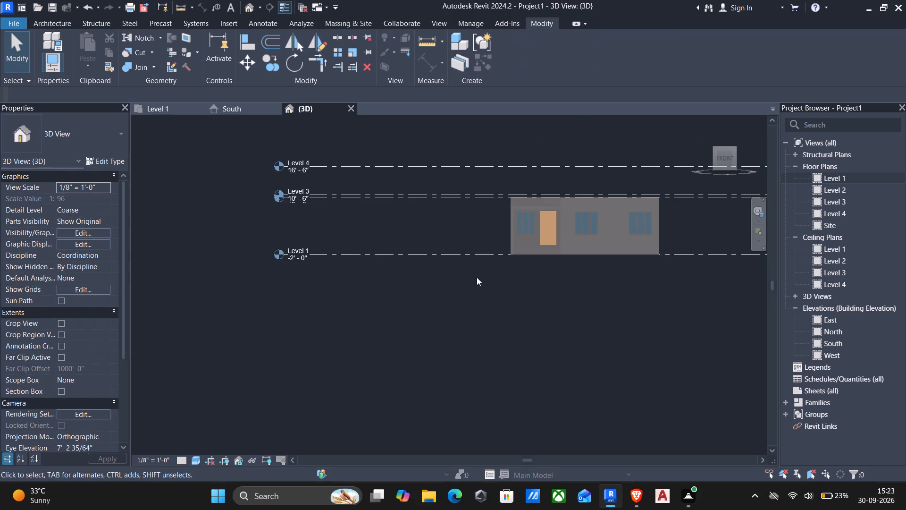
{"action": "middle_click_drag", "start_coordinate": [471, 280], "coordinate": [570, 311], "text": "shift"}
{"action": "scroll", "coordinate": [578, 311], "scroll_direction": "down", "scroll_amount": 2}
{"action": "middle_click_drag", "start_coordinate": [617, 303], "coordinate": [601, 321]}
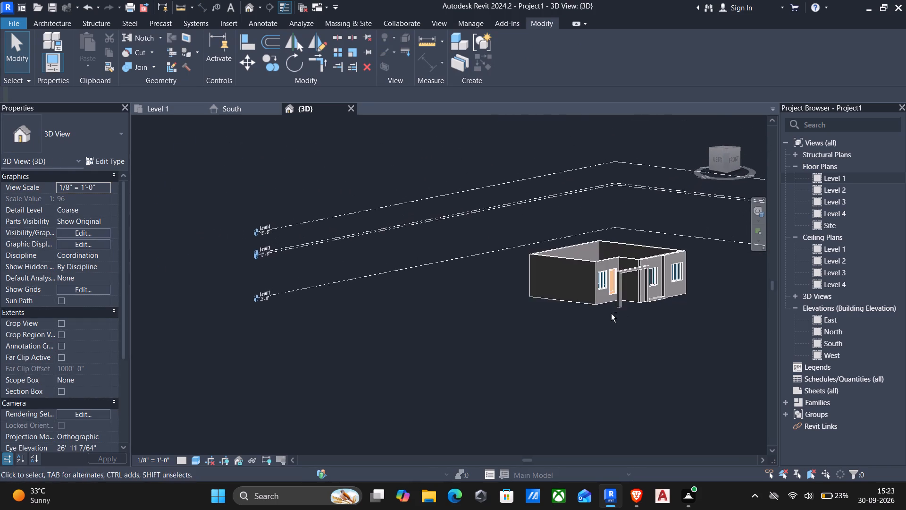
{"action": "middle_click_drag", "start_coordinate": [612, 314], "coordinate": [361, 332], "text": "shift"}
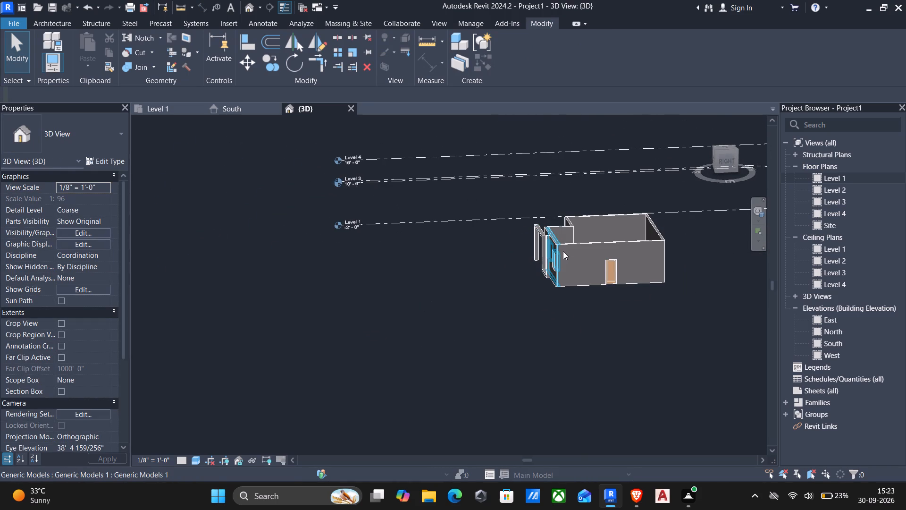
{"action": "scroll", "coordinate": [563, 251], "scroll_direction": "up", "scroll_amount": 10}
{"action": "left_click", "coordinate": [512, 237]}
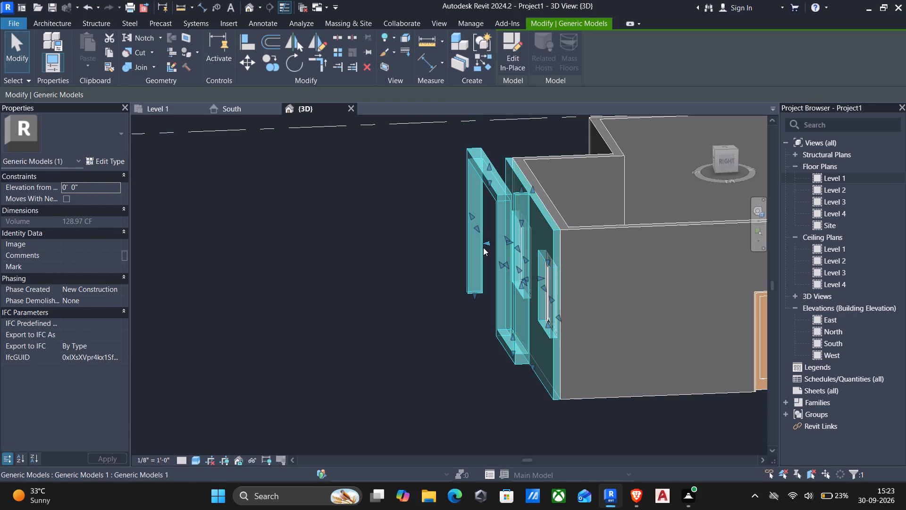
{"action": "left_click_drag", "start_coordinate": [484, 240], "coordinate": [471, 249]}
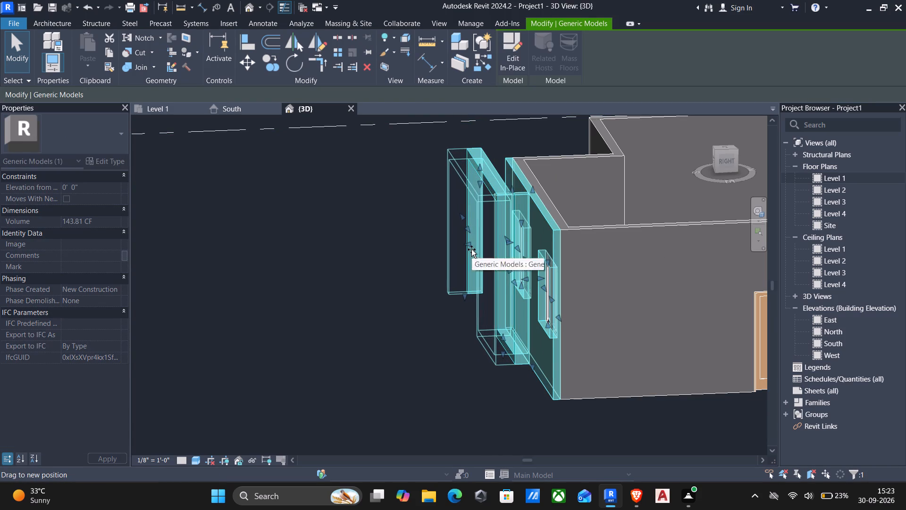
{"action": "left_click_drag", "start_coordinate": [471, 249], "coordinate": [467, 252]}
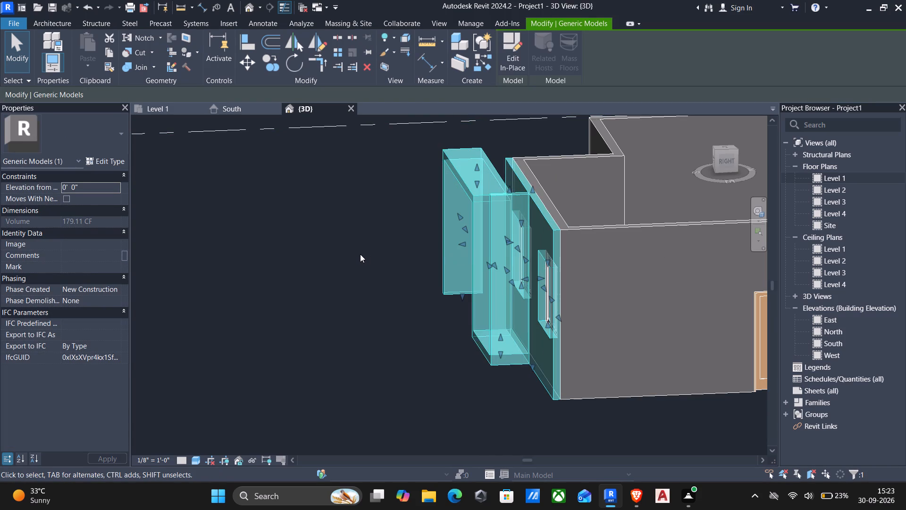
{"action": "key", "text": "Escape"}
Examine the deepened frame against the facade from the front, west and east sides.
{"action": "scroll", "coordinate": [349, 258], "scroll_direction": "down", "scroll_amount": 2}
{"action": "middle_click_drag", "start_coordinate": [352, 259], "coordinate": [489, 255], "text": "shift"}
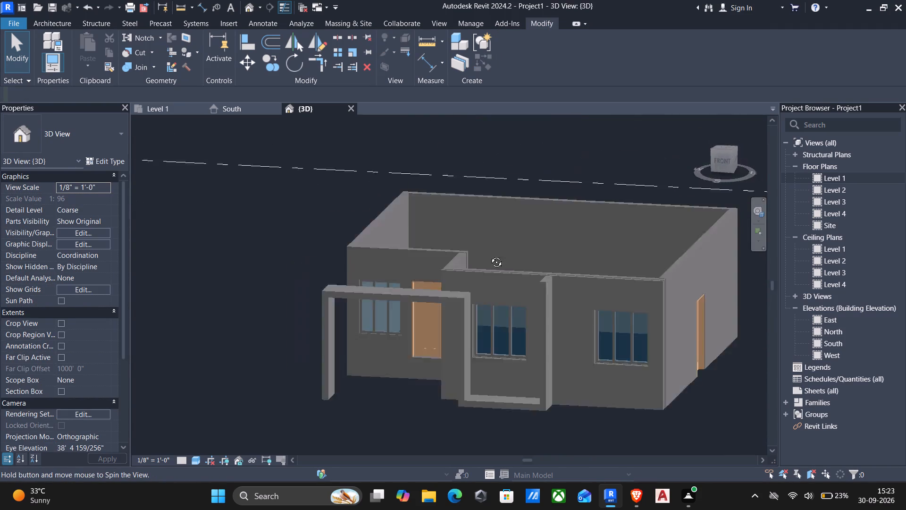
{"action": "middle_click_drag", "start_coordinate": [489, 255], "coordinate": [501, 228], "text": "shift"}
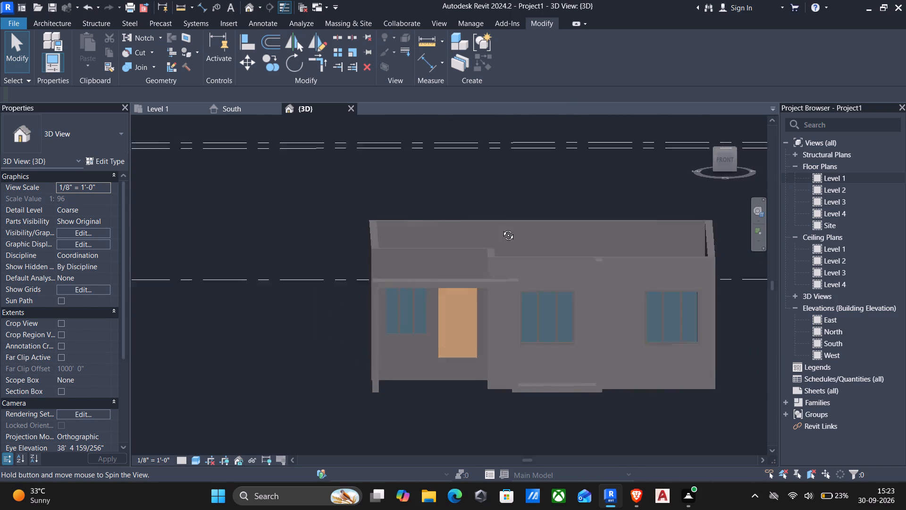
{"action": "middle_click_drag", "start_coordinate": [501, 228], "coordinate": [589, 242], "text": "shift"}
{"action": "scroll", "coordinate": [589, 242], "scroll_direction": "down", "scroll_amount": 1}
{"action": "middle_click_drag", "start_coordinate": [621, 255], "coordinate": [603, 264], "text": "shift"}
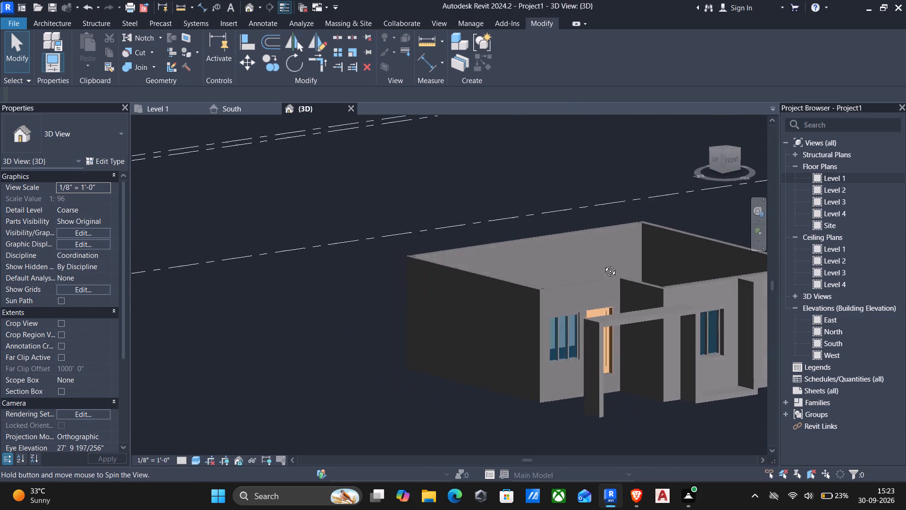
{"action": "middle_click_drag", "start_coordinate": [603, 264], "coordinate": [362, 270], "text": "shift"}
{"action": "scroll", "coordinate": [363, 270], "scroll_direction": "down", "scroll_amount": 1, "text": "shift"}
{"action": "middle_click_drag", "start_coordinate": [421, 268], "coordinate": [467, 265], "text": "shift"}
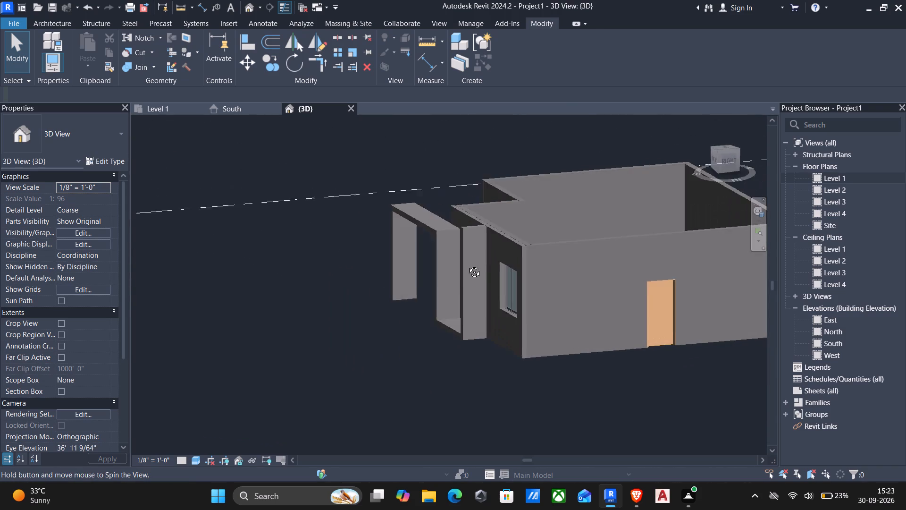
{"action": "middle_click_drag", "start_coordinate": [467, 265], "coordinate": [506, 261], "text": "shift"}
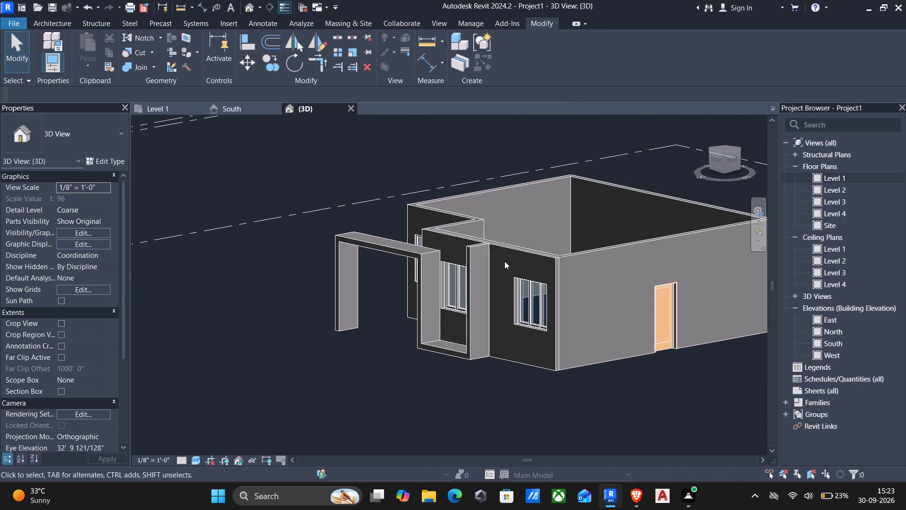
Edit the frame model in place, stretch its east leg upward above the wall top, and finish the model.
{"action": "left_click", "coordinate": [478, 253]}
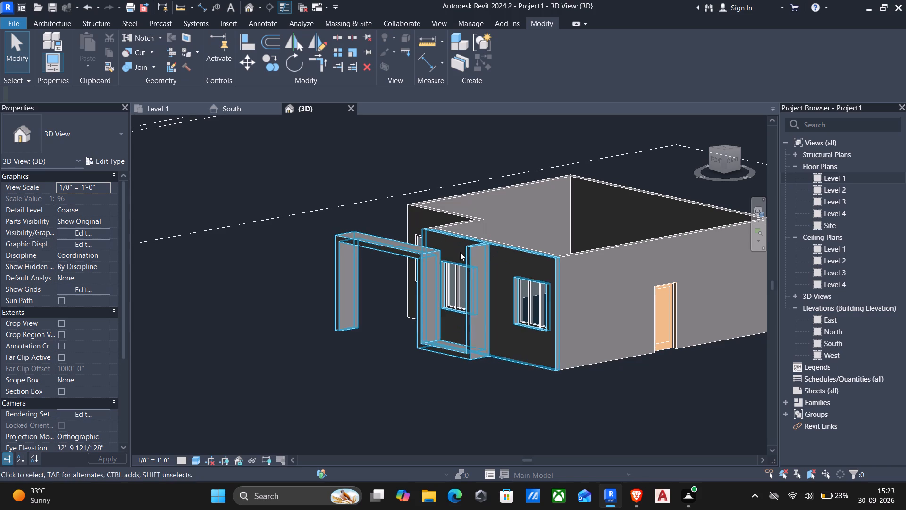
{"action": "left_click", "coordinate": [463, 257]}
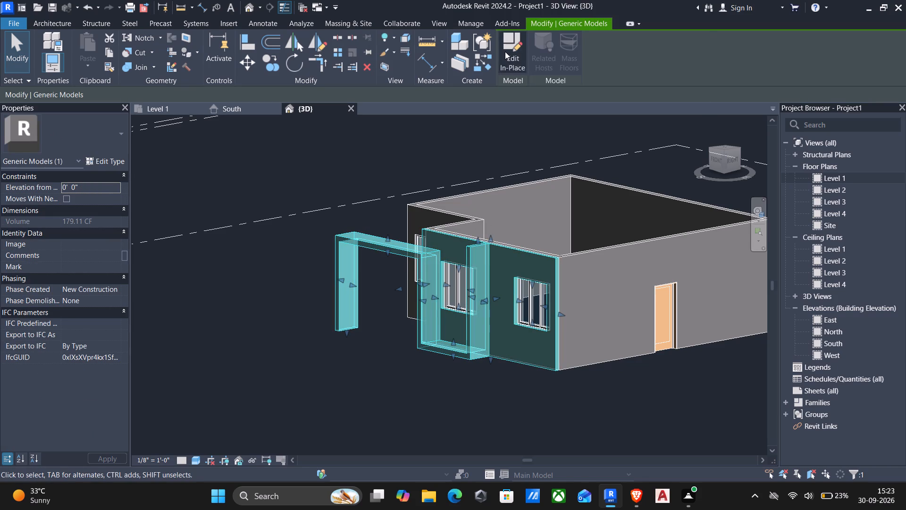
{"action": "left_click", "coordinate": [505, 51]}
{"action": "left_click", "coordinate": [471, 261]}
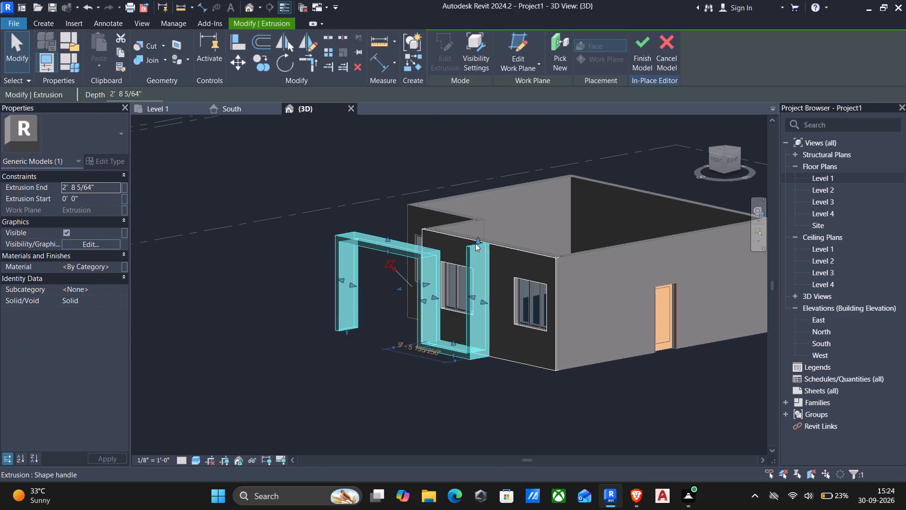
{"action": "left_click_drag", "start_coordinate": [477, 242], "coordinate": [478, 215]}
{"action": "key", "text": "Escape"}
{"action": "scroll", "coordinate": [472, 247], "scroll_direction": "down", "scroll_amount": 2}
{"action": "middle_click_drag", "start_coordinate": [435, 299], "coordinate": [511, 284], "text": "shift"}
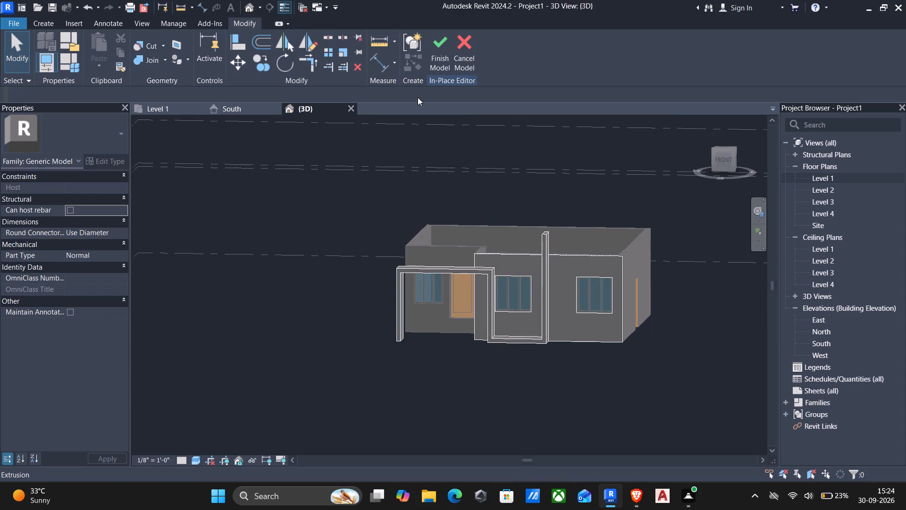
{"action": "left_click", "coordinate": [431, 48]}
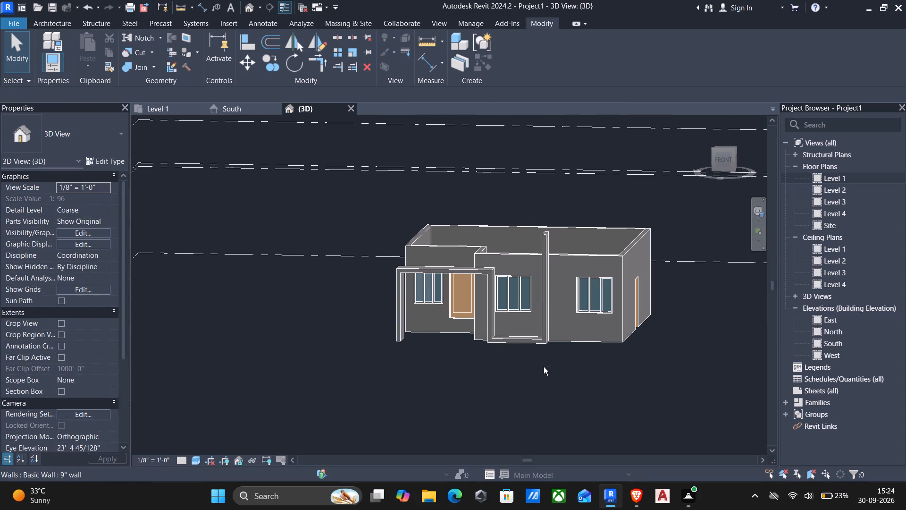
Edit the projecting frame model in place and start a new extrusion with its work plane on the wall-end face at the southeast corner.
{"action": "middle_click_drag", "start_coordinate": [544, 367], "coordinate": [473, 369], "text": "shift"}
{"action": "scroll", "coordinate": [475, 315], "scroll_direction": "up", "scroll_amount": 5}
{"action": "scroll", "coordinate": [473, 372], "scroll_direction": "up", "scroll_amount": 4}
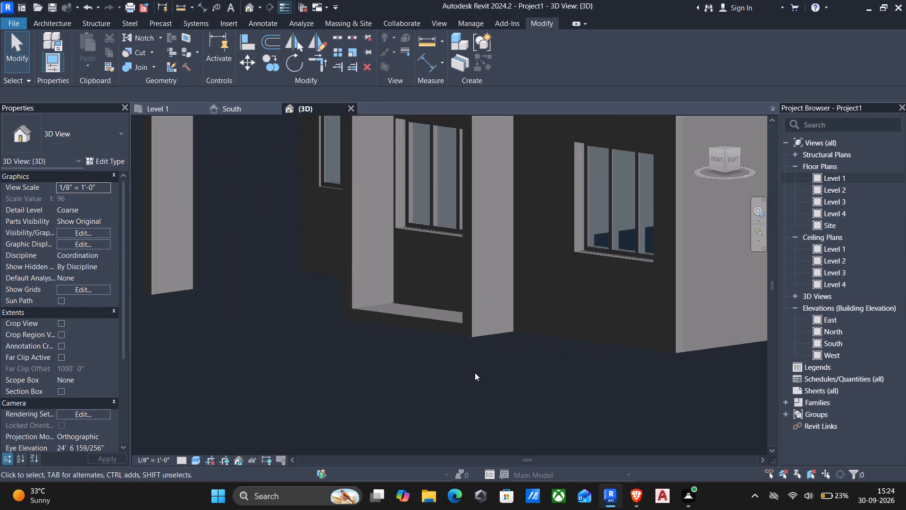
{"action": "middle_click_drag", "start_coordinate": [475, 373], "coordinate": [421, 374], "text": "shift"}
{"action": "scroll", "coordinate": [421, 374], "scroll_direction": "down", "scroll_amount": 10, "text": "shift"}
{"action": "middle_click_drag", "start_coordinate": [440, 337], "coordinate": [466, 325], "text": "shift"}
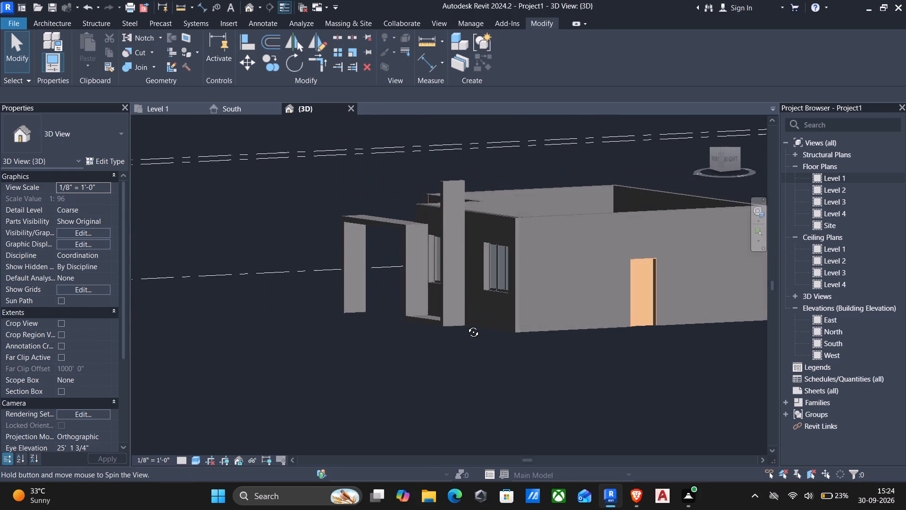
{"action": "middle_click_drag", "start_coordinate": [466, 325], "coordinate": [467, 324], "text": "shift"}
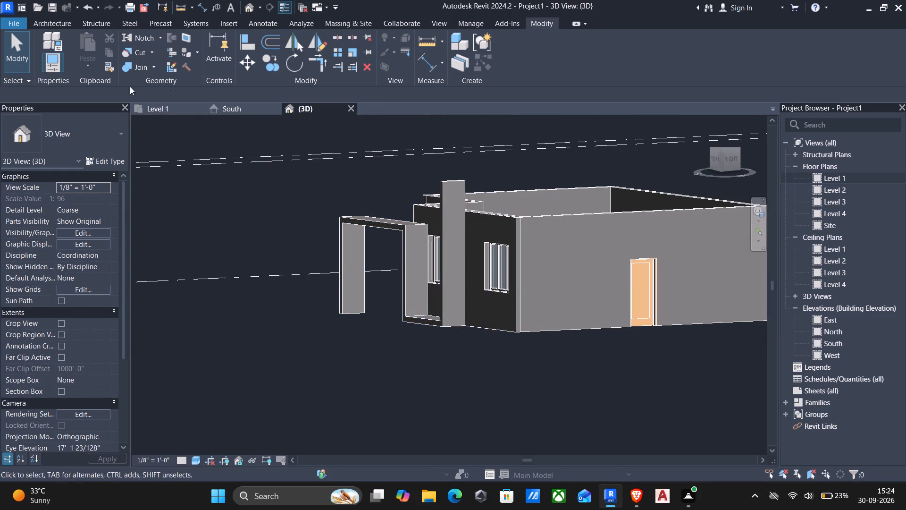
{"action": "left_click", "coordinate": [410, 263]}
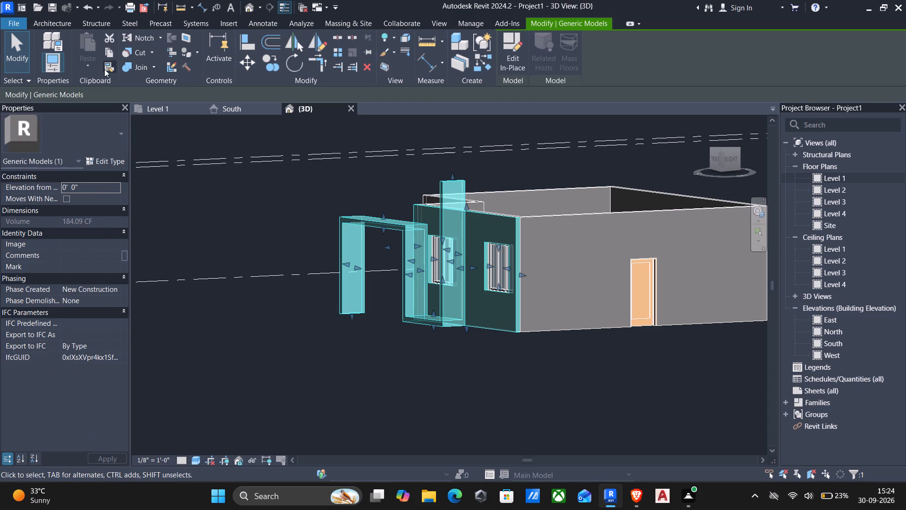
{"action": "left_click", "coordinate": [521, 58]}
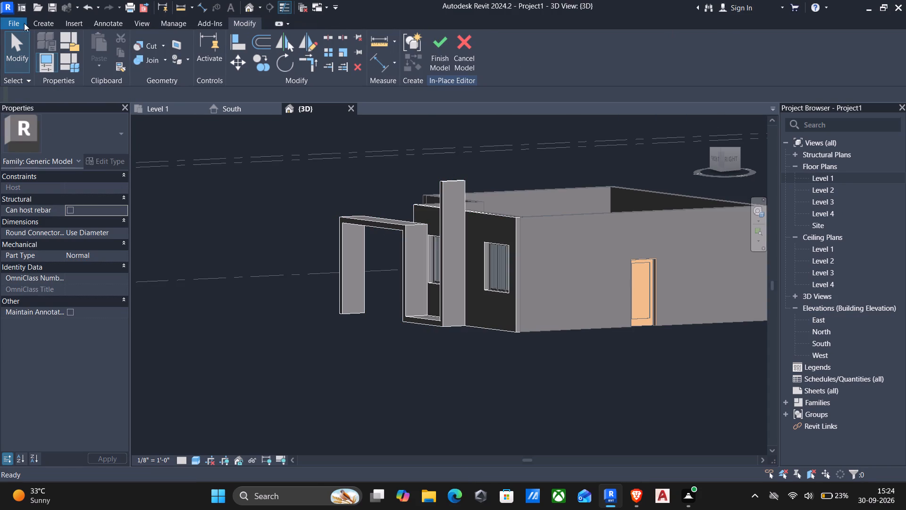
{"action": "left_click", "coordinate": [41, 20]}
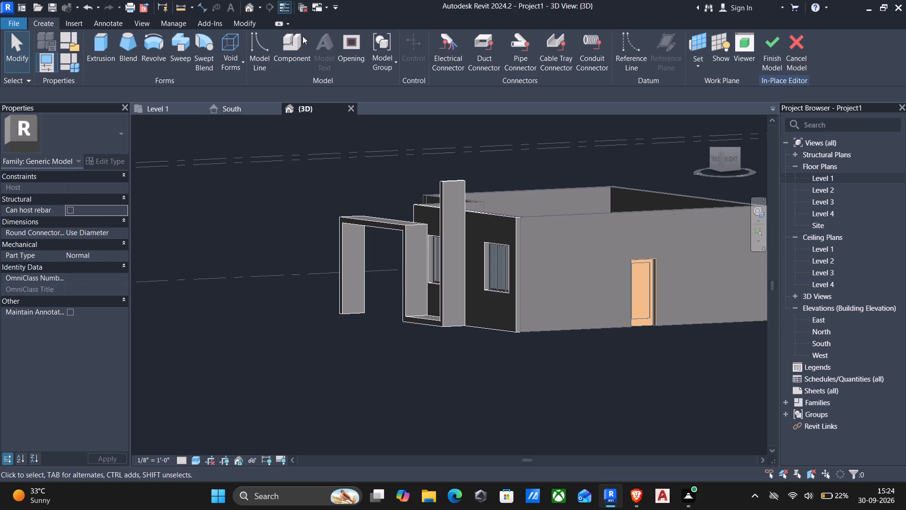
{"action": "left_click", "coordinate": [97, 50]}
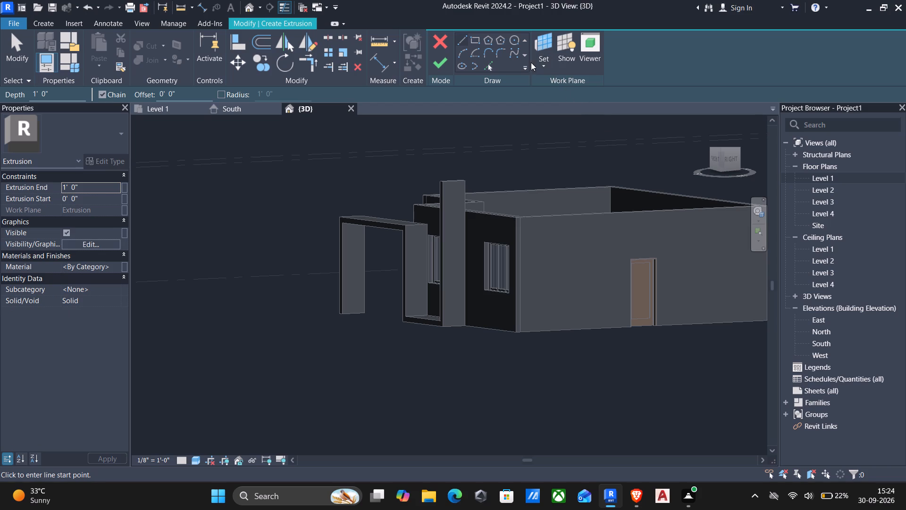
{"action": "left_click", "coordinate": [543, 64]}
{"action": "left_click", "coordinate": [570, 113]}
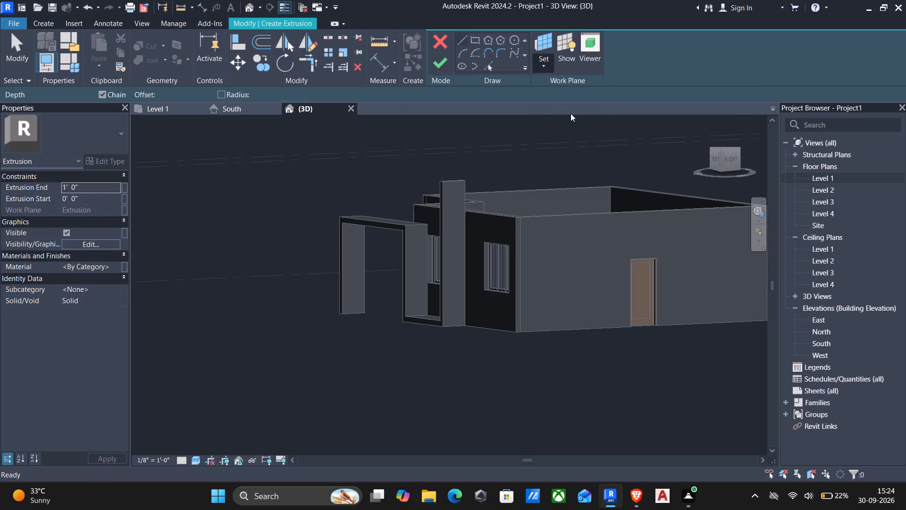
{"action": "scroll", "coordinate": [530, 235], "scroll_direction": "up", "scroll_amount": 4}
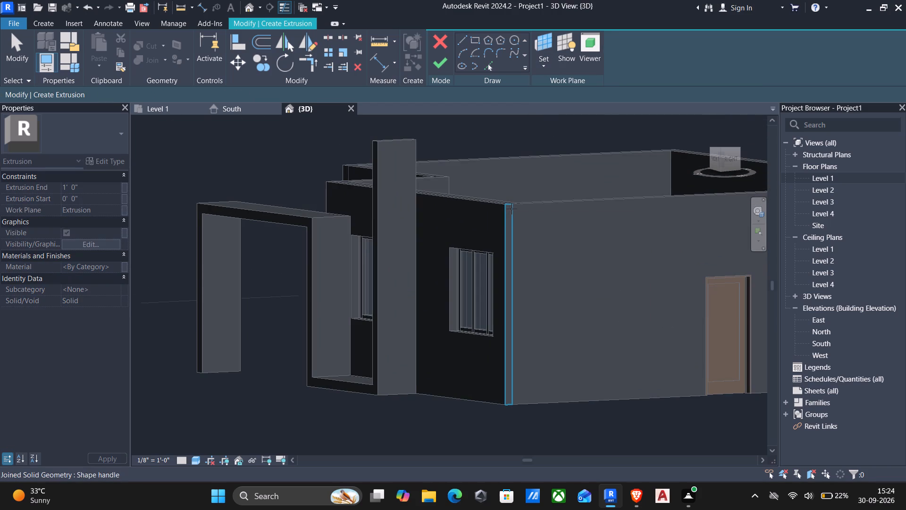
{"action": "scroll", "coordinate": [512, 207], "scroll_direction": "up", "scroll_amount": 3}
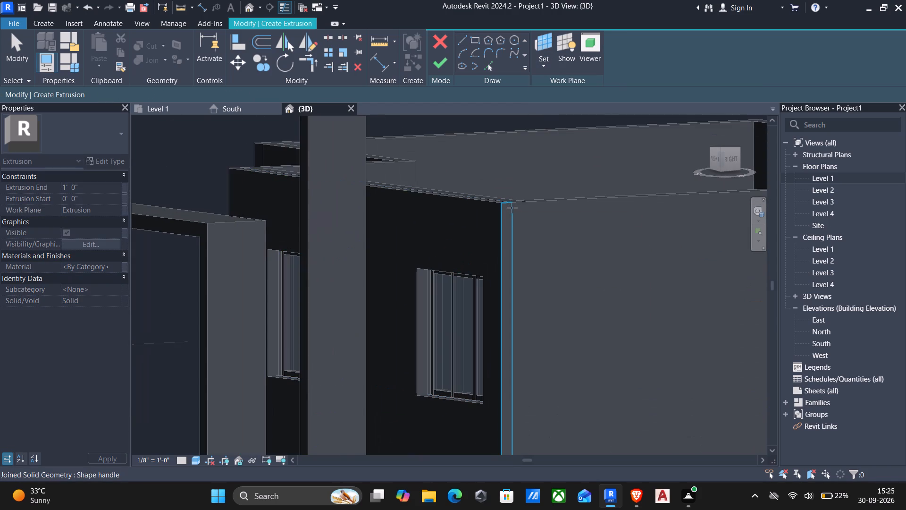
{"action": "left_click", "coordinate": [507, 212]}
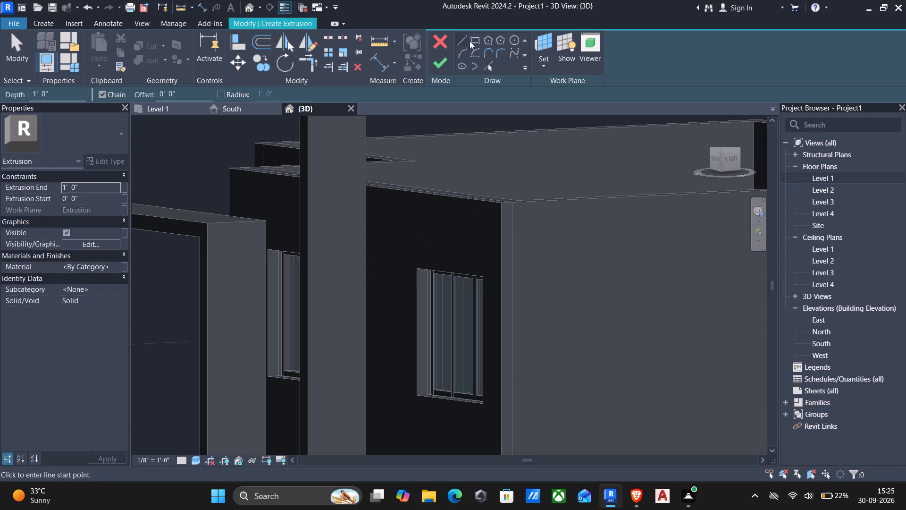
Sketch a full-height rectangle about 1'-11" wide projecting south from the southeast wall corner, and finish the extrusion at 1'-0" depth.
{"action": "left_click", "coordinate": [476, 38]}
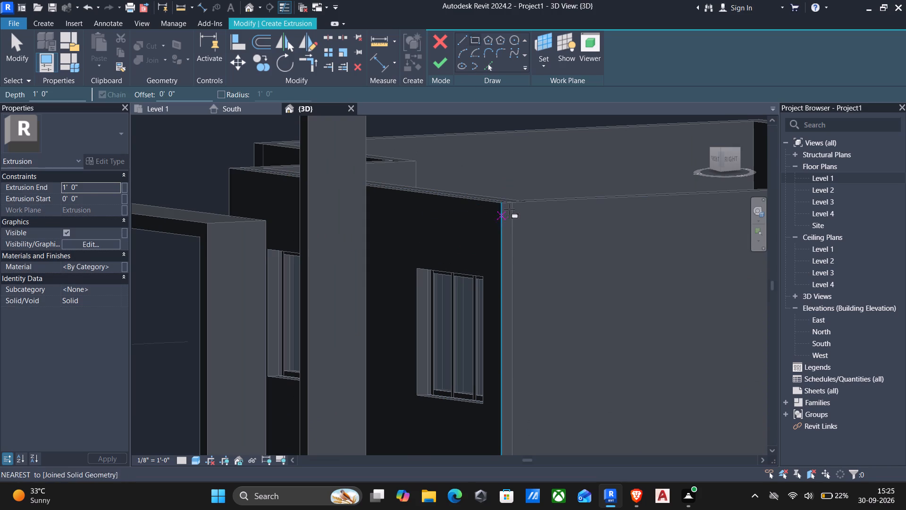
{"action": "left_click", "coordinate": [510, 202]}
{"action": "scroll", "coordinate": [507, 276], "scroll_direction": "down", "scroll_amount": 3}
{"action": "middle_click_drag", "start_coordinate": [507, 280], "coordinate": [492, 245]}
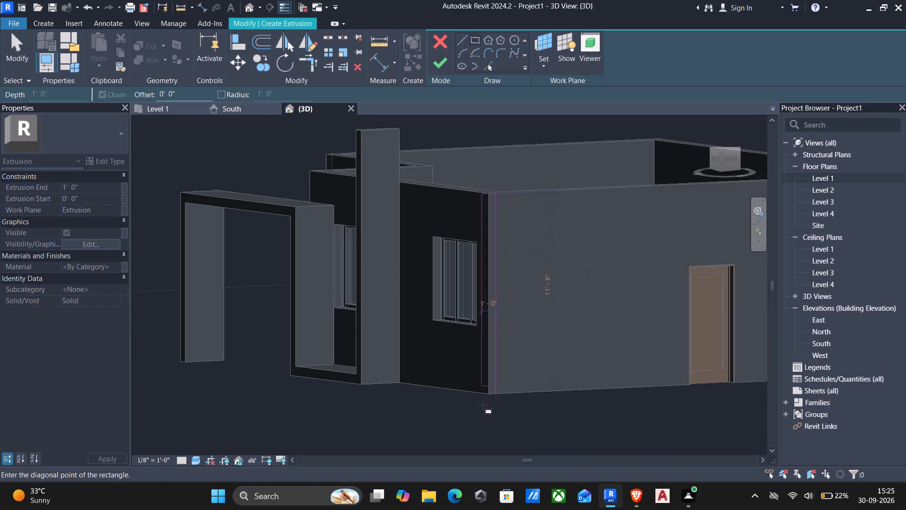
{"action": "scroll", "coordinate": [476, 408], "scroll_direction": "up", "scroll_amount": 4}
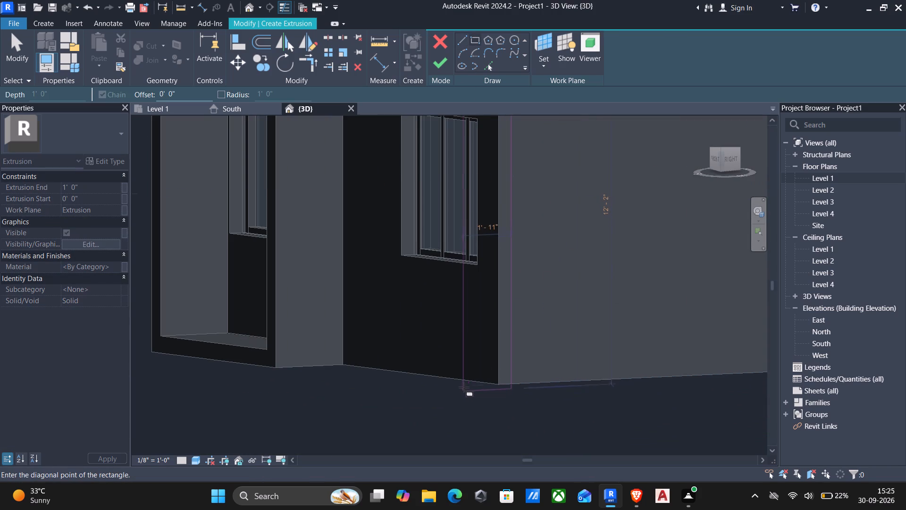
{"action": "left_click", "coordinate": [464, 383]}
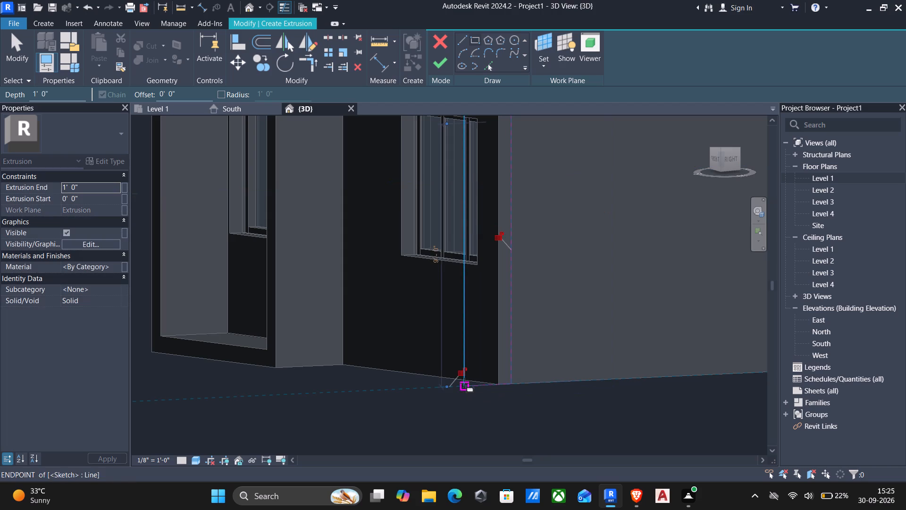
{"action": "scroll", "coordinate": [467, 383], "scroll_direction": "down", "scroll_amount": 1}
{"action": "key", "text": "Escape"}
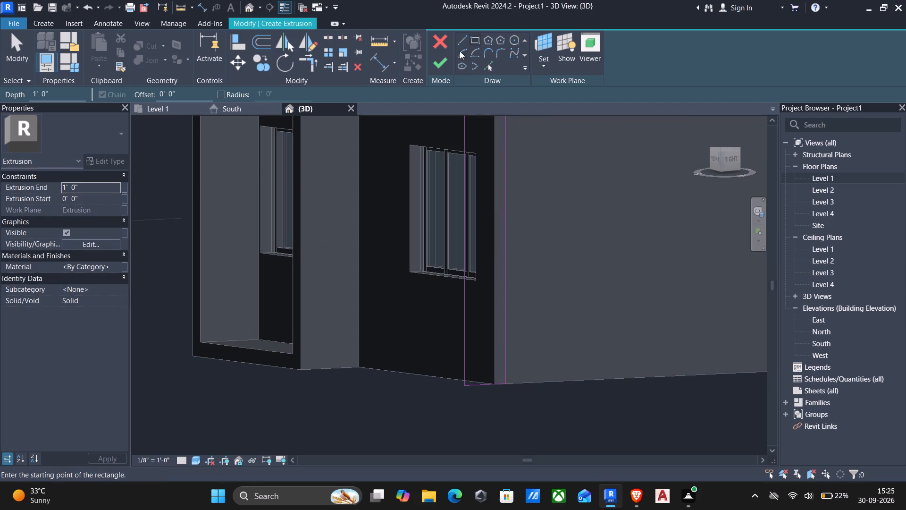
{"action": "left_click", "coordinate": [436, 60]}
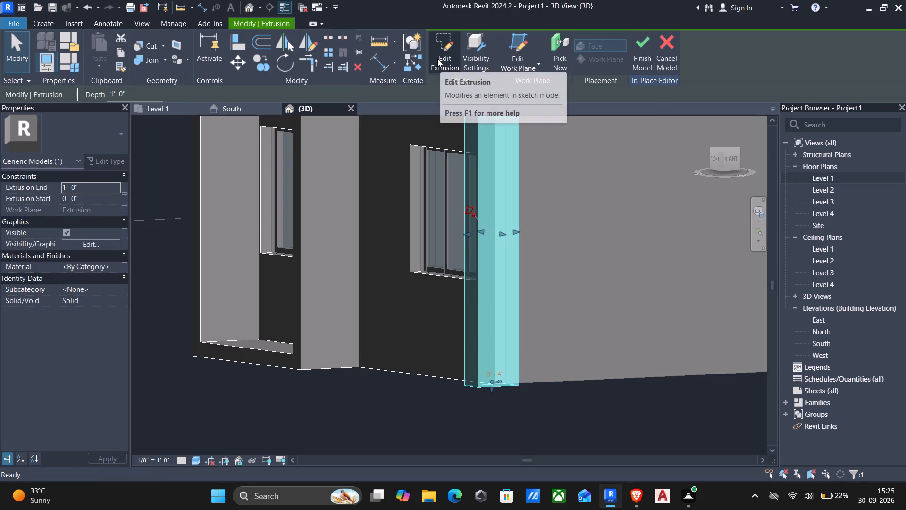
Reopen the corner extrusion's sketch, examine its rectangle against the wall corner from several angles, and finish the sketch.
{"action": "scroll", "coordinate": [576, 104], "scroll_direction": "down", "scroll_amount": 3}
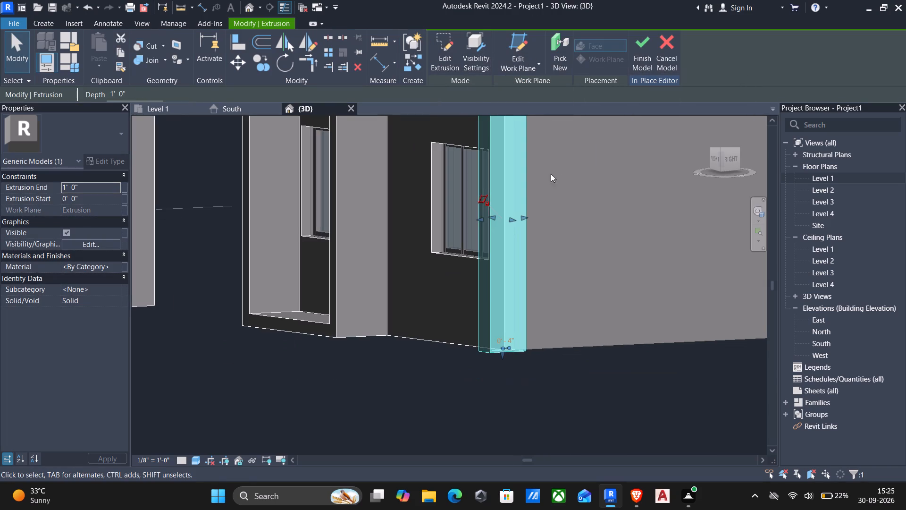
{"action": "middle_click_drag", "start_coordinate": [523, 209], "coordinate": [662, 240], "text": "shift"}
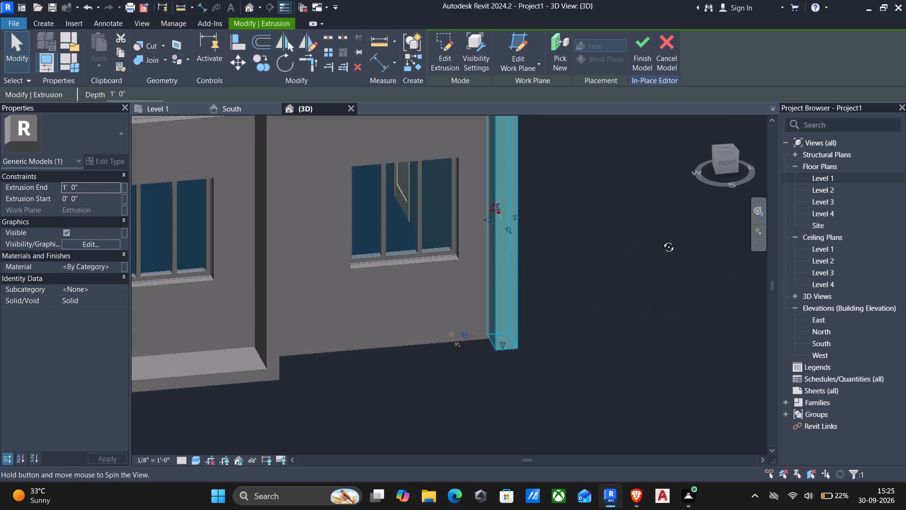
{"action": "middle_click_drag", "start_coordinate": [662, 240], "coordinate": [645, 203], "text": "shift"}
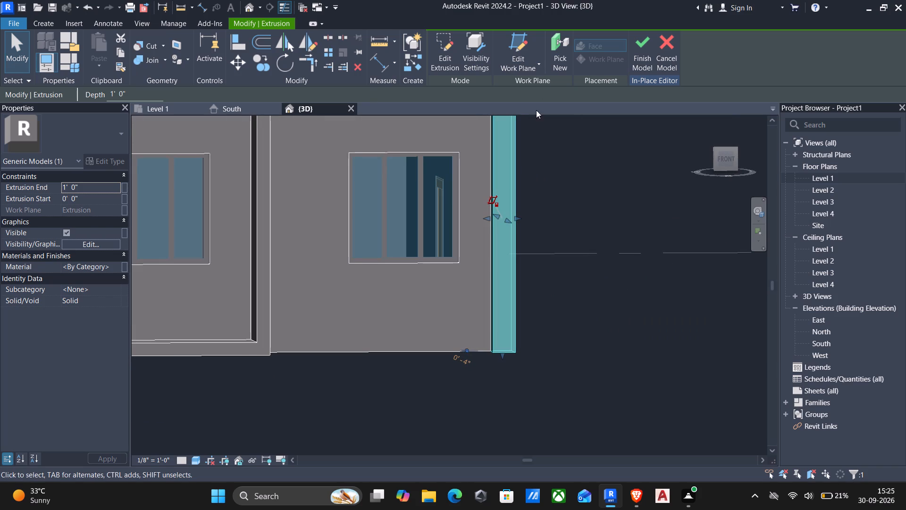
{"action": "left_click", "coordinate": [446, 59]}
{"action": "middle_click_drag", "start_coordinate": [618, 242], "coordinate": [535, 265], "text": "shift"}
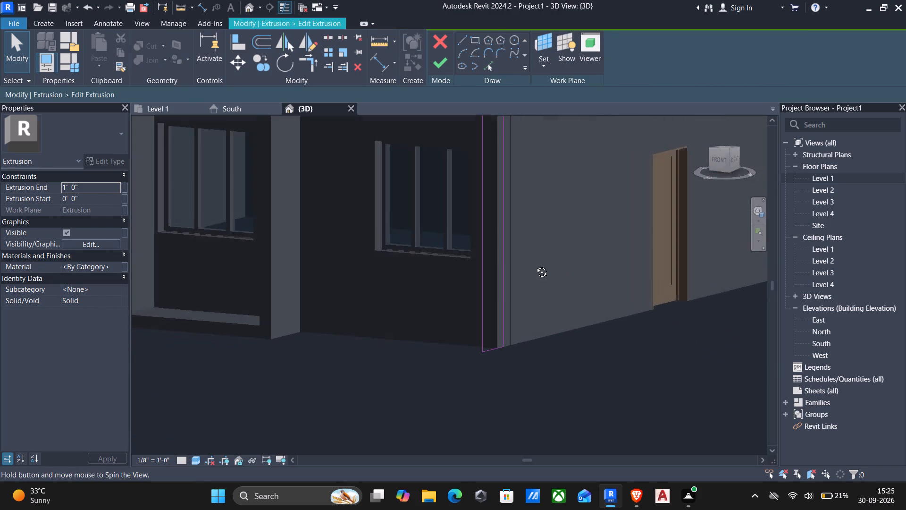
{"action": "middle_click_drag", "start_coordinate": [535, 265], "coordinate": [541, 290], "text": "shift"}
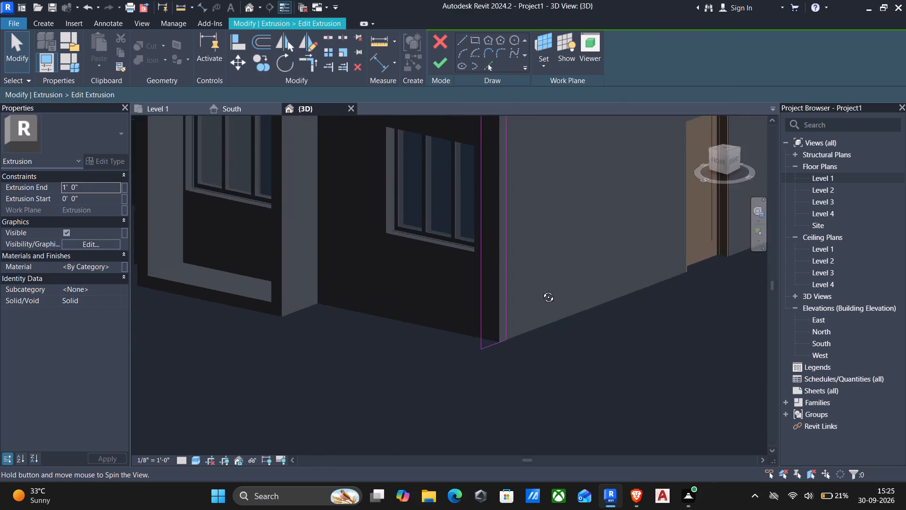
{"action": "middle_click_drag", "start_coordinate": [541, 290], "coordinate": [561, 286], "text": "shift"}
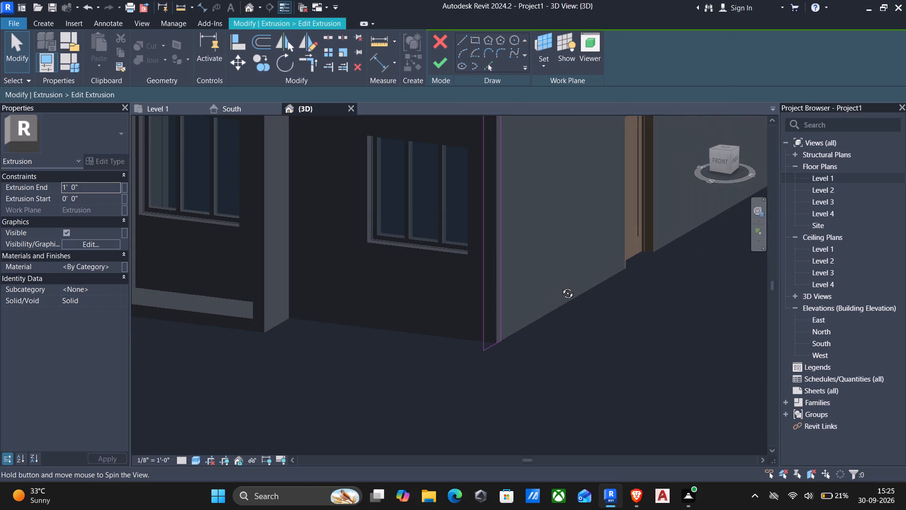
{"action": "middle_click_drag", "start_coordinate": [561, 286], "coordinate": [546, 294], "text": "shift"}
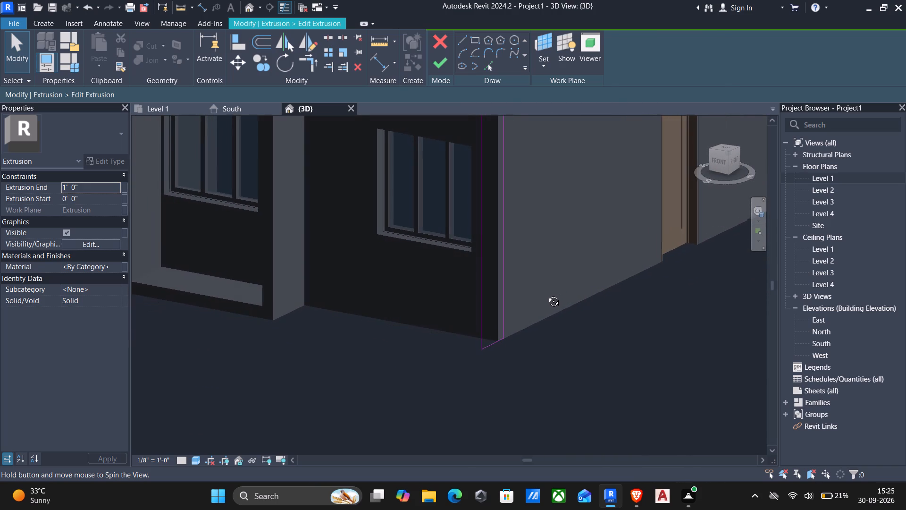
{"action": "middle_click_drag", "start_coordinate": [546, 294], "coordinate": [523, 331], "text": "shift"}
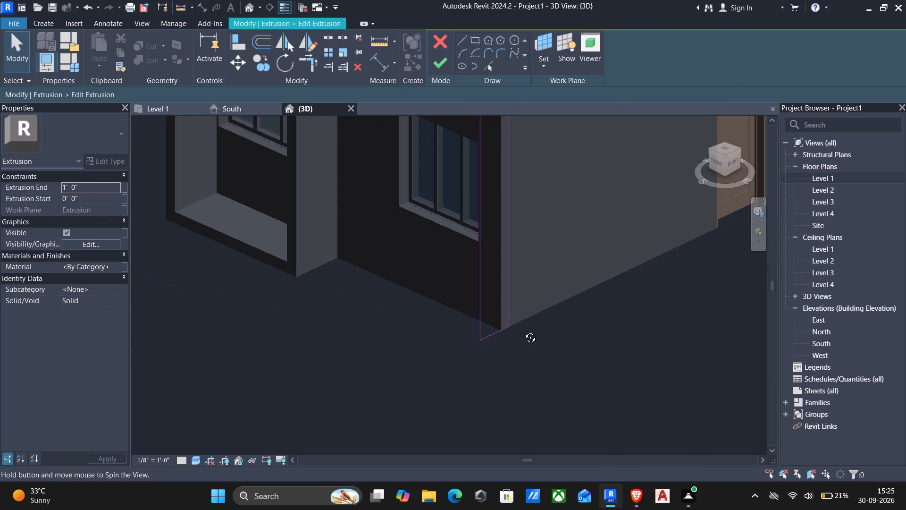
{"action": "middle_click_drag", "start_coordinate": [523, 331], "coordinate": [522, 332], "text": "shift"}
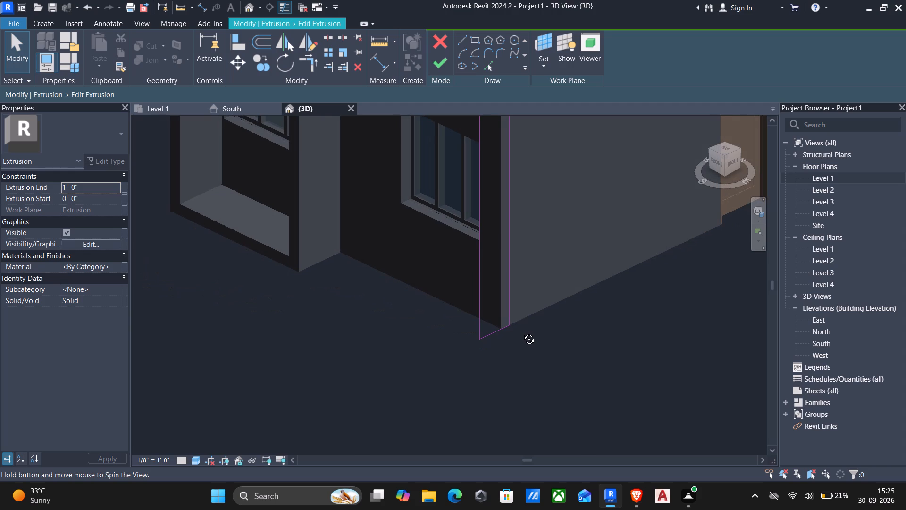
{"action": "middle_click_drag", "start_coordinate": [522, 332], "coordinate": [521, 332], "text": "shift"}
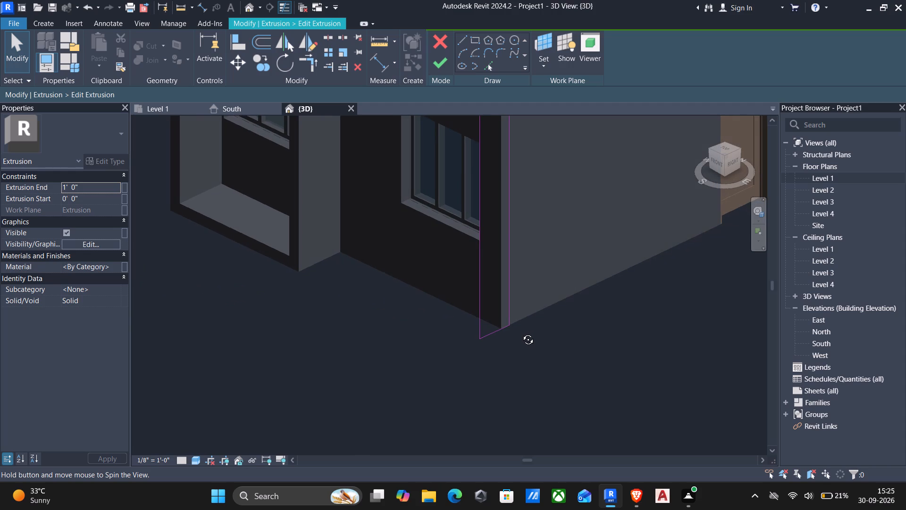
{"action": "middle_click_drag", "start_coordinate": [521, 332], "coordinate": [512, 337], "text": "shift"}
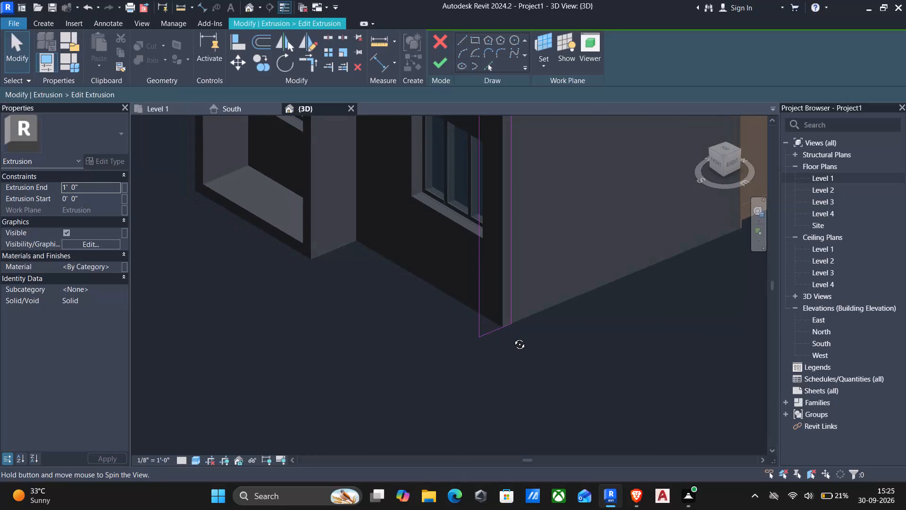
{"action": "middle_click_drag", "start_coordinate": [512, 337], "coordinate": [512, 337], "text": "shift"}
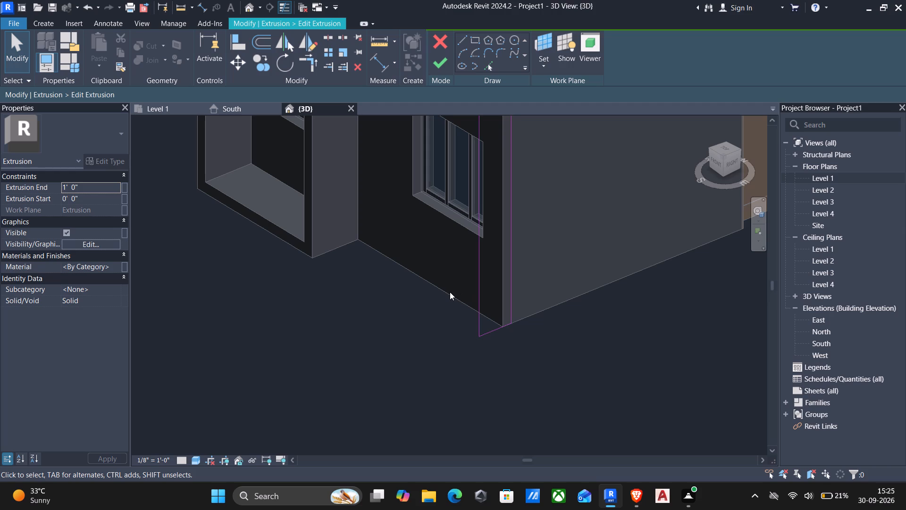
{"action": "middle_click_drag", "start_coordinate": [458, 295], "coordinate": [480, 279], "text": "shift"}
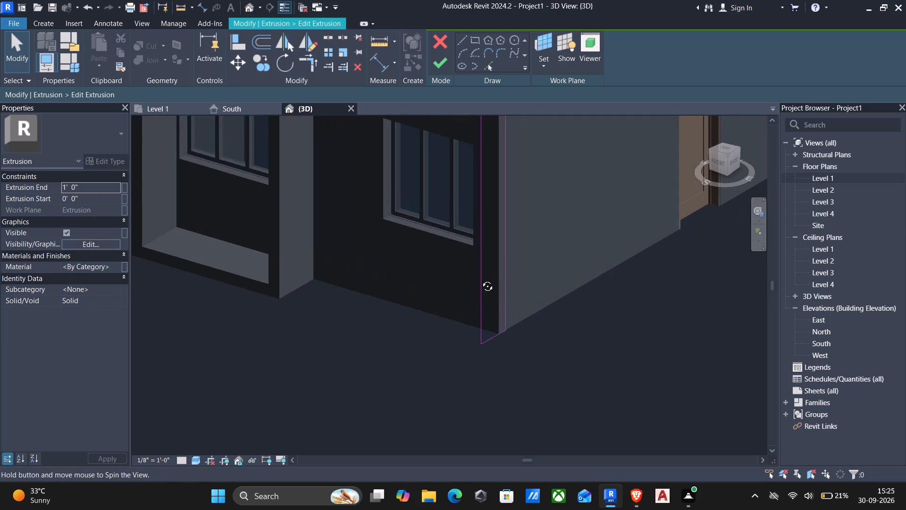
{"action": "middle_click_drag", "start_coordinate": [480, 279], "coordinate": [474, 282], "text": "shift"}
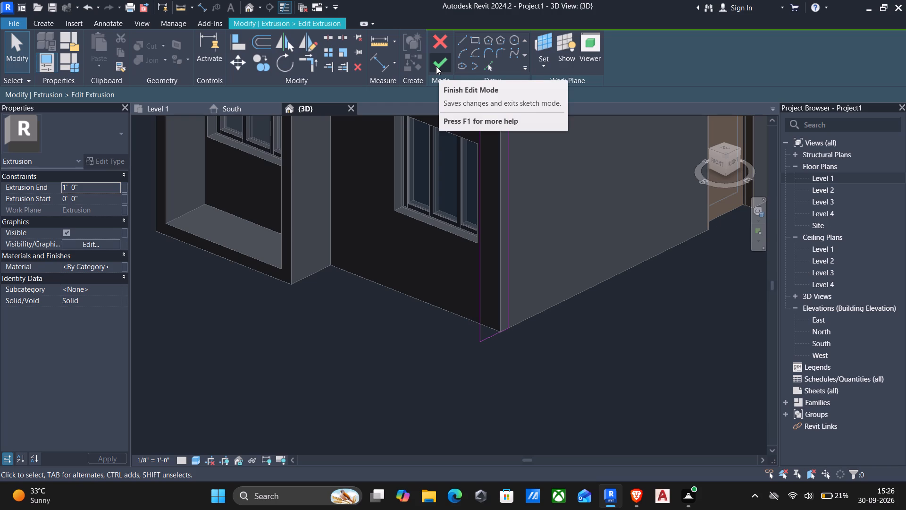
{"action": "left_click", "coordinate": [436, 66]}
Pull the corner extrusion's east face inward to reduce its depth to about 6 1/4".
{"action": "scroll", "coordinate": [420, 114], "scroll_direction": "down", "scroll_amount": 2}
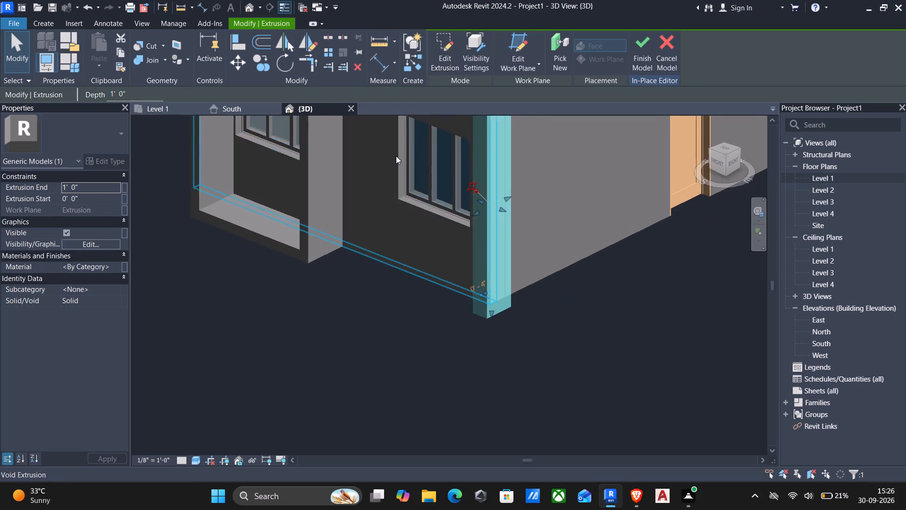
{"action": "middle_click_drag", "start_coordinate": [397, 161], "coordinate": [457, 158], "text": "shift"}
{"action": "scroll", "coordinate": [538, 214], "scroll_direction": "up", "scroll_amount": 4}
{"action": "left_click_drag", "start_coordinate": [479, 201], "coordinate": [475, 204]}
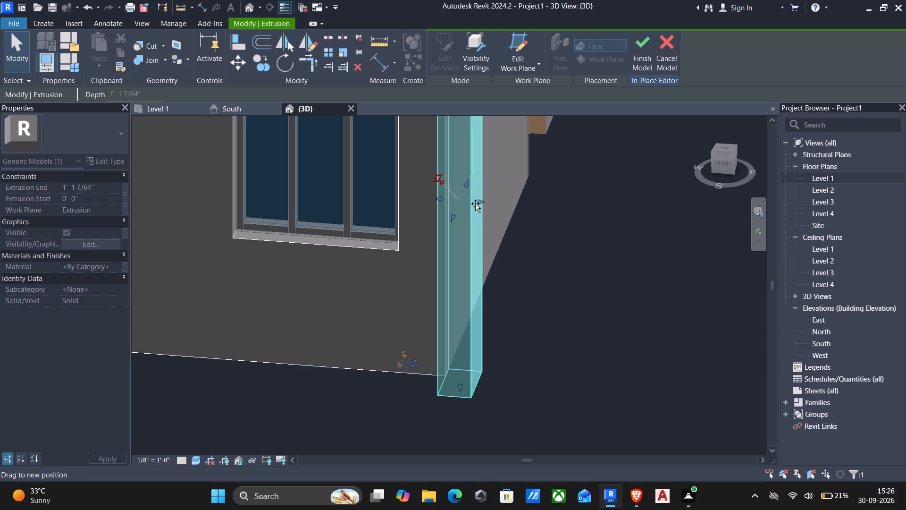
{"action": "left_click_drag", "start_coordinate": [475, 204], "coordinate": [450, 208]}
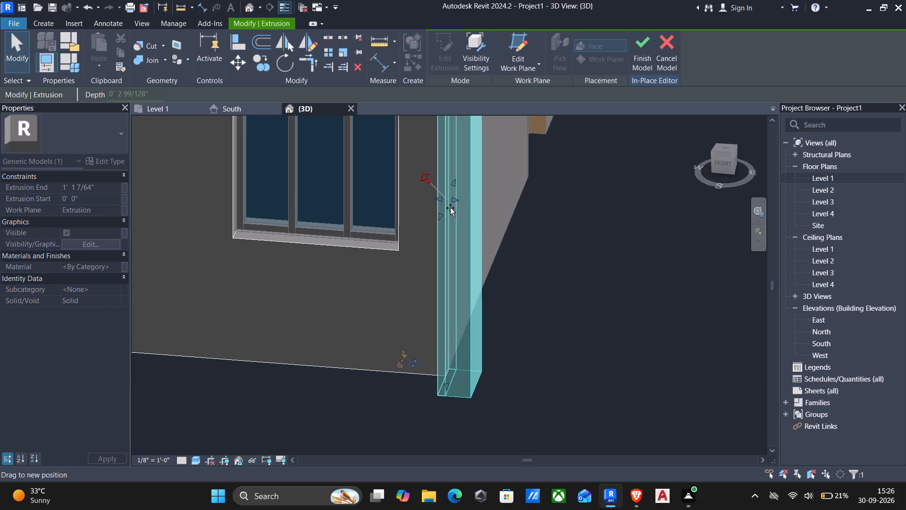
{"action": "left_click_drag", "start_coordinate": [450, 208], "coordinate": [460, 205]}
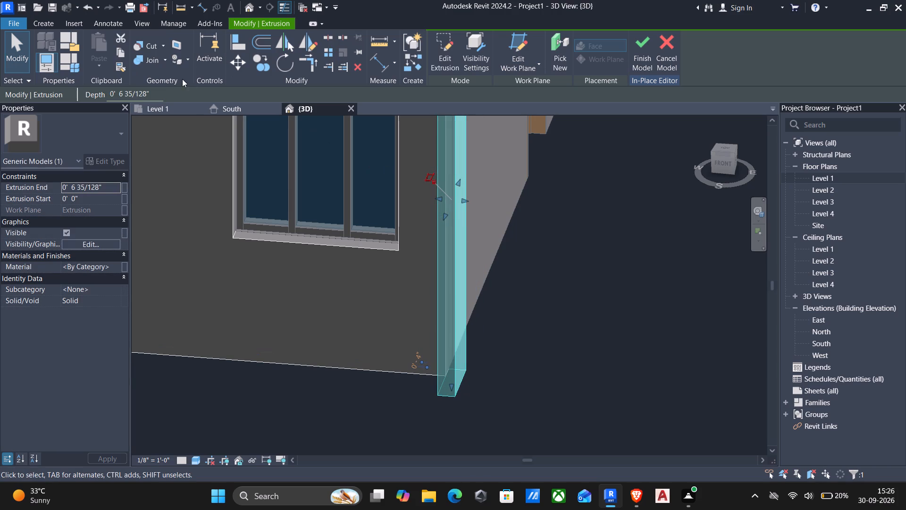
Set the southeast corner extrusion's depth to 7" and finish the in-place model, dismissing the save reminder.
{"action": "left_click", "coordinate": [153, 91]}
{"action": "left_click_drag", "start_coordinate": [153, 91], "coordinate": [0, 83]}
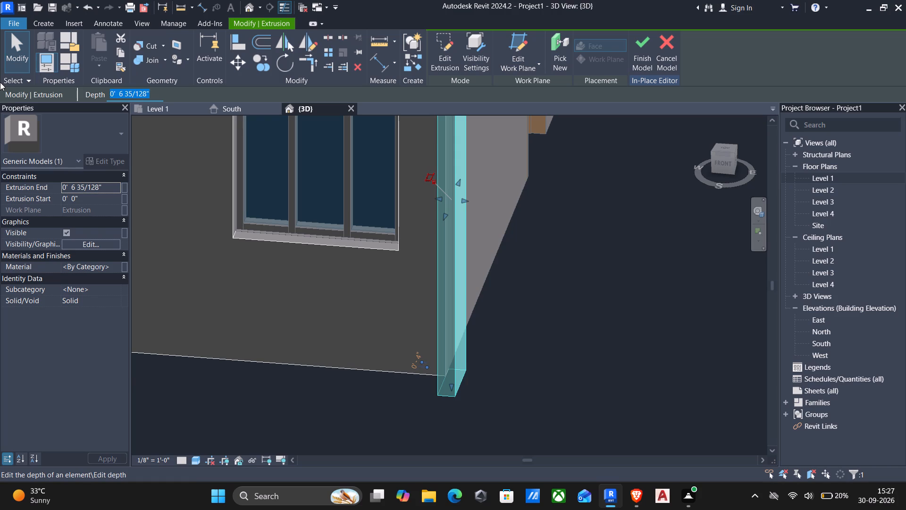
{"action": "type", "text": "7\""}
{"action": "key", "text": "Return"}
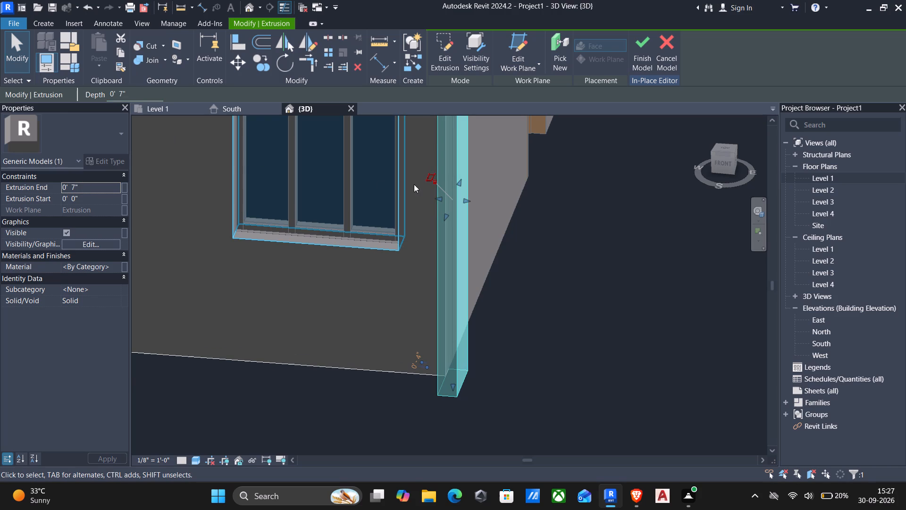
{"action": "left_click", "coordinate": [640, 43]}
{"action": "scroll", "coordinate": [643, 157], "scroll_direction": "down", "scroll_amount": 3}
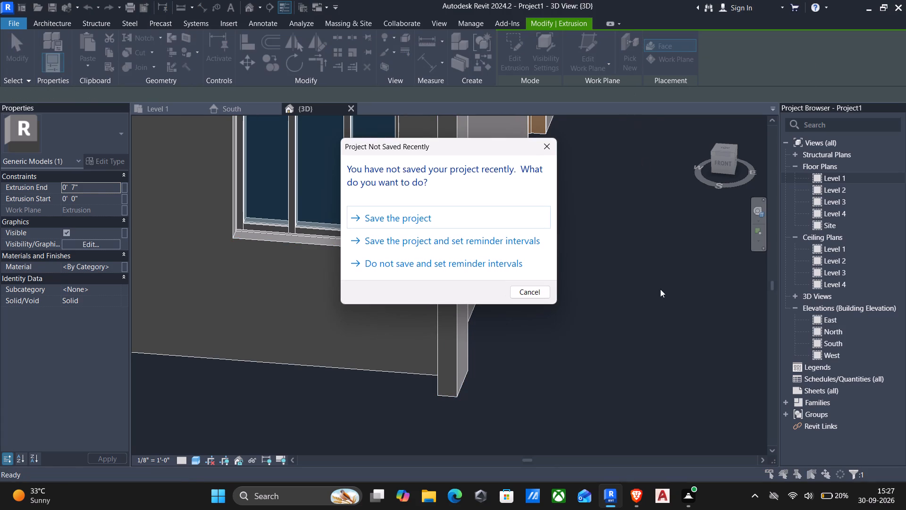
{"action": "left_click", "coordinate": [542, 148]}
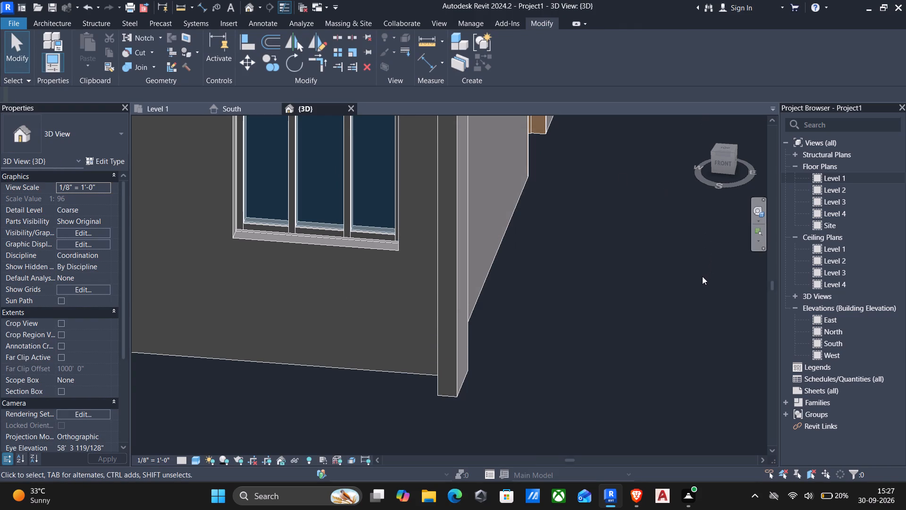
Align the southeast corner extrusion's south face with the front face of the projecting frame.
{"action": "middle_click_drag", "start_coordinate": [703, 275], "coordinate": [479, 267], "text": "shift"}
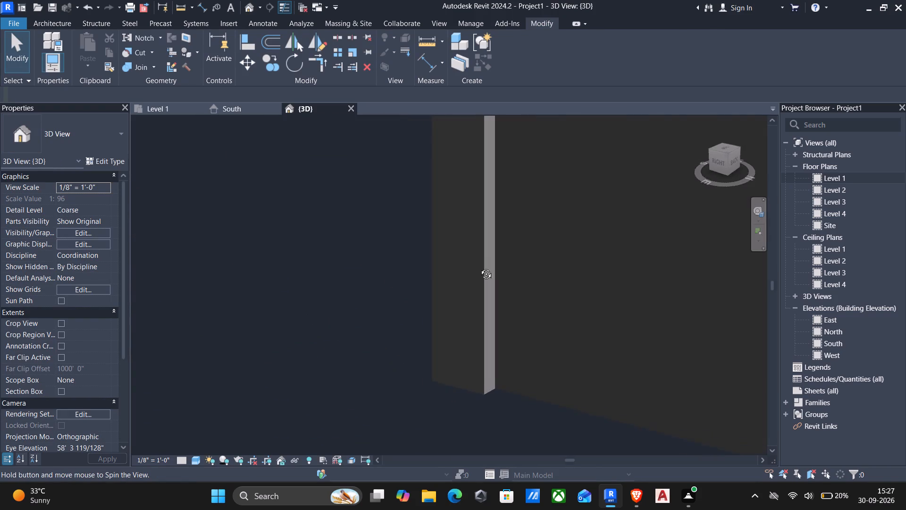
{"action": "middle_click_drag", "start_coordinate": [479, 267], "coordinate": [574, 282], "text": "shift"}
{"action": "key", "text": "a"}
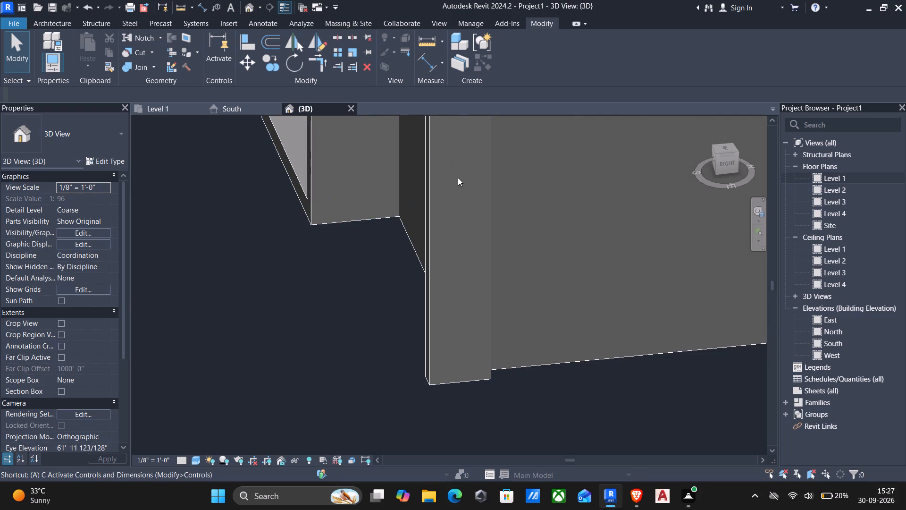
{"action": "key", "text": "l"}
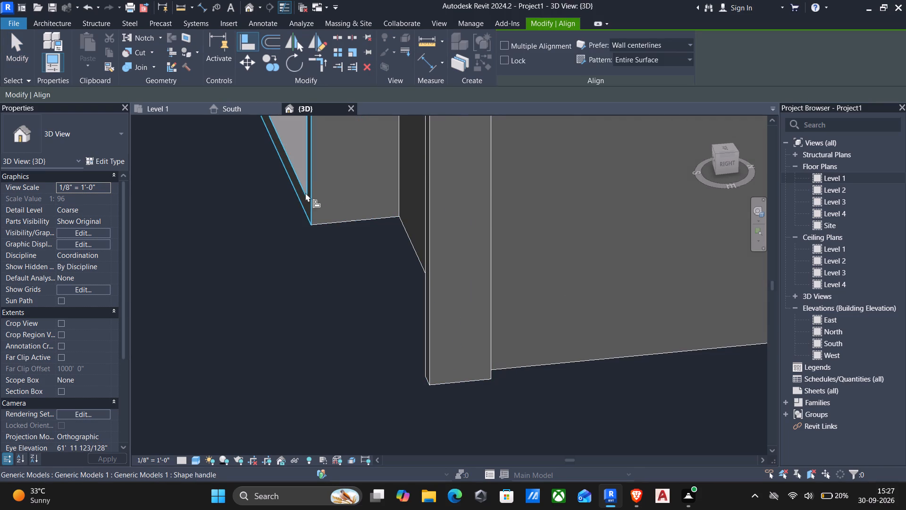
{"action": "left_click", "coordinate": [308, 206]}
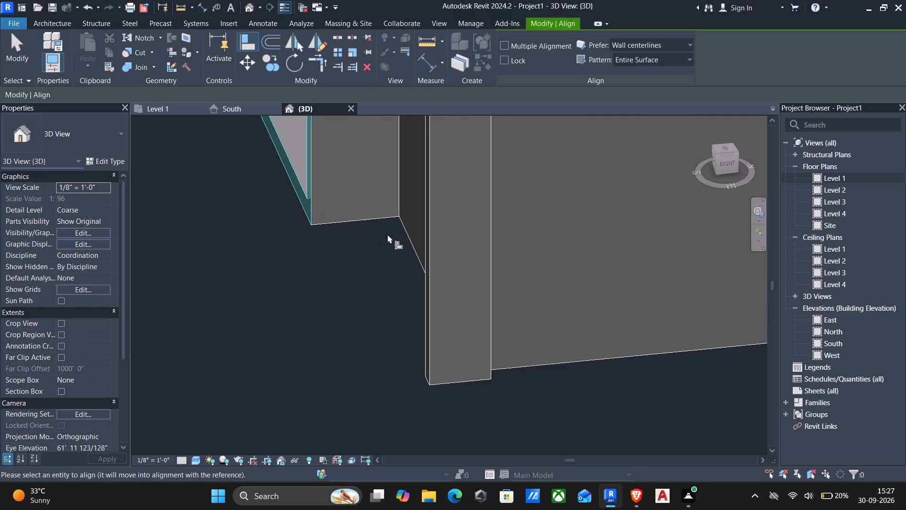
{"action": "left_click", "coordinate": [424, 296]}
{"action": "scroll", "coordinate": [408, 296], "scroll_direction": "down", "scroll_amount": 4}
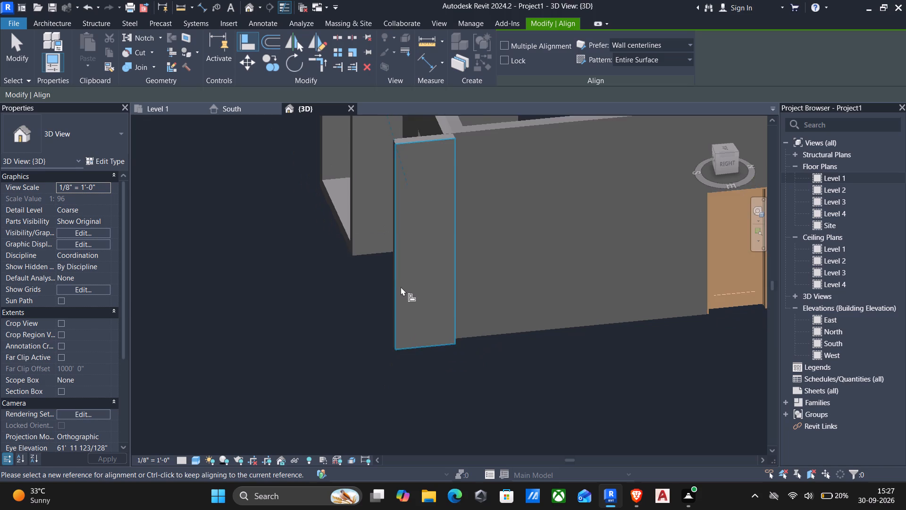
{"action": "middle_click_drag", "start_coordinate": [402, 283], "coordinate": [518, 272], "text": "shift"}
{"action": "scroll", "coordinate": [517, 271], "scroll_direction": "down", "scroll_amount": 2}
{"action": "middle_click_drag", "start_coordinate": [517, 271], "coordinate": [494, 226], "text": "shift"}
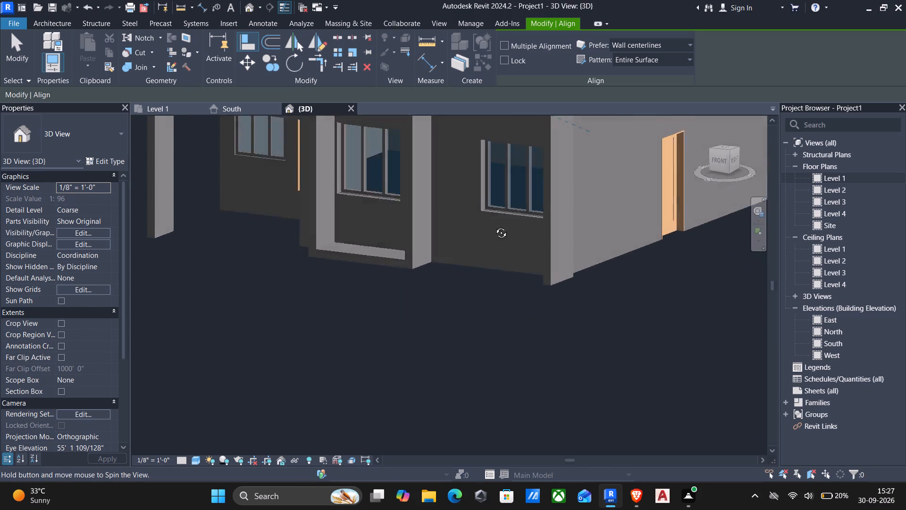
{"action": "middle_click_drag", "start_coordinate": [494, 226], "coordinate": [492, 196], "text": "shift"}
{"action": "scroll", "coordinate": [493, 196], "scroll_direction": "down", "scroll_amount": 2}
{"action": "middle_click_drag", "start_coordinate": [515, 211], "coordinate": [483, 234]}
{"action": "scroll", "coordinate": [483, 237], "scroll_direction": "down", "scroll_amount": 2}
{"action": "middle_click_drag", "start_coordinate": [496, 235], "coordinate": [496, 238]}
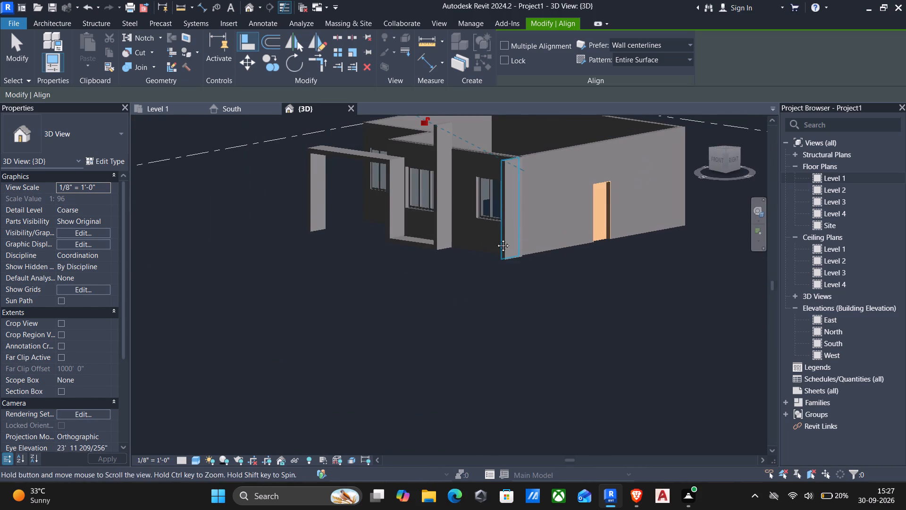
{"action": "middle_click_drag", "start_coordinate": [496, 238], "coordinate": [497, 263]}
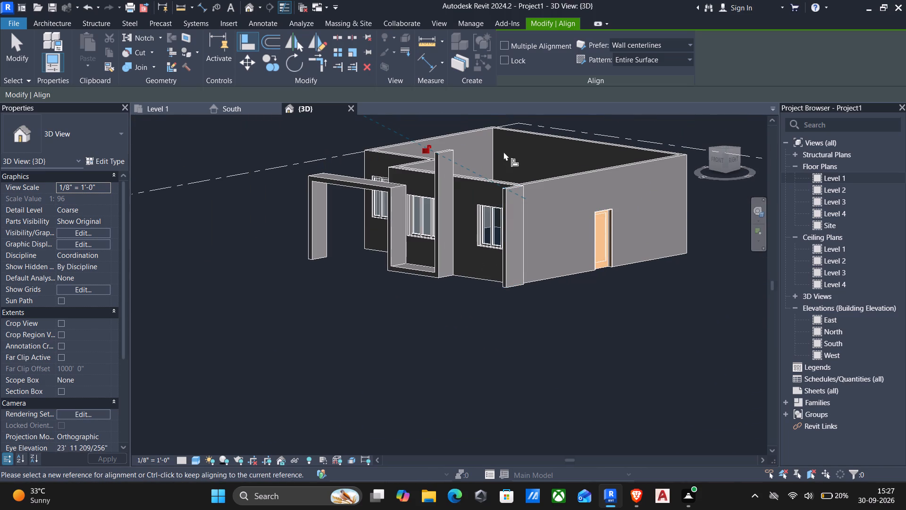
{"action": "key", "text": "Escape"}
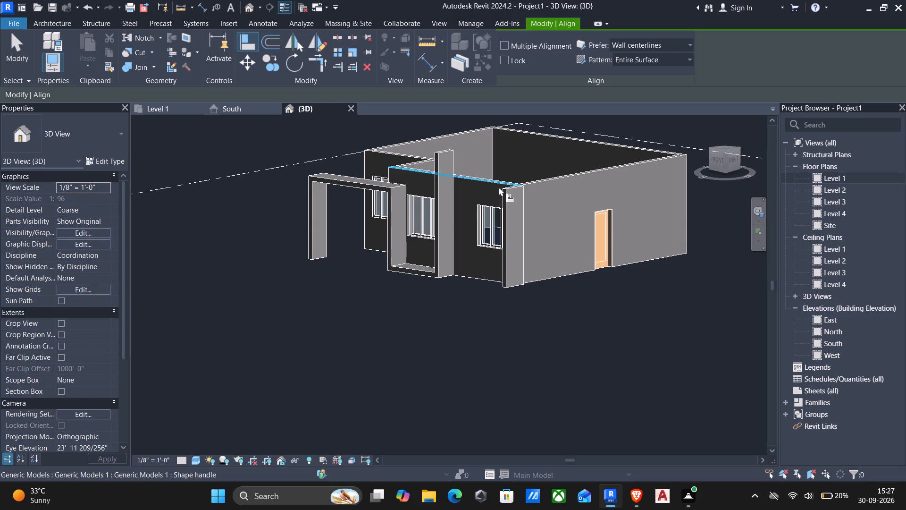
{"action": "key", "text": "Escape"}
Edit the frame model in place and stretch the southeast corner extrusion's top well above the walls and the neighbouring frame post.
{"action": "left_click", "coordinate": [505, 187]}
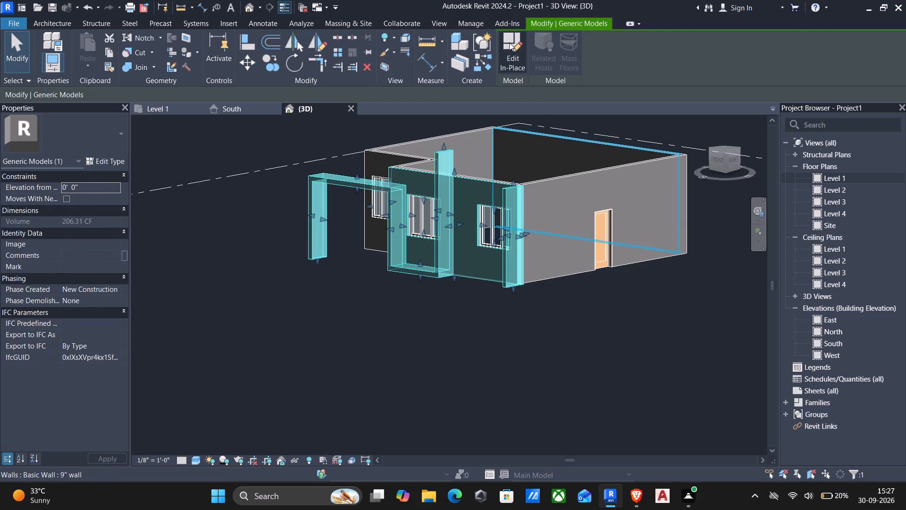
{"action": "left_click", "coordinate": [509, 42]}
{"action": "left_click", "coordinate": [512, 189]}
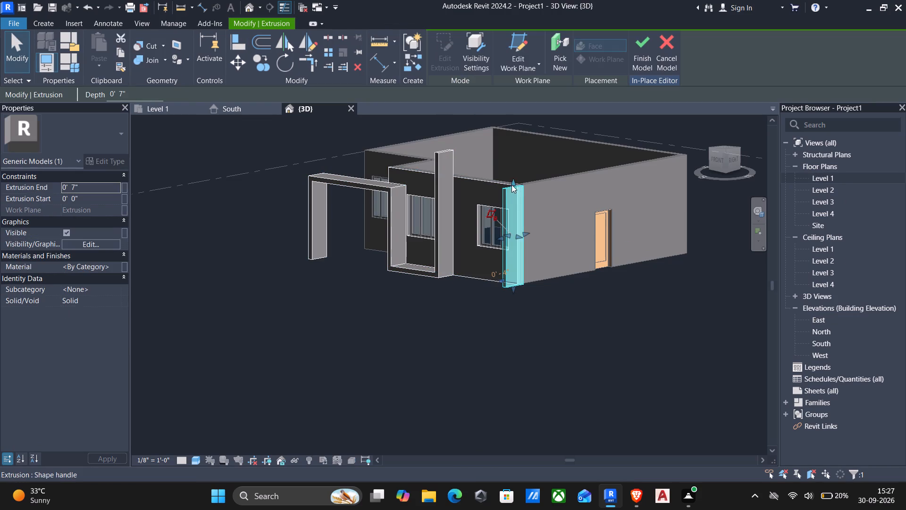
{"action": "left_click_drag", "start_coordinate": [512, 183], "coordinate": [516, 137]}
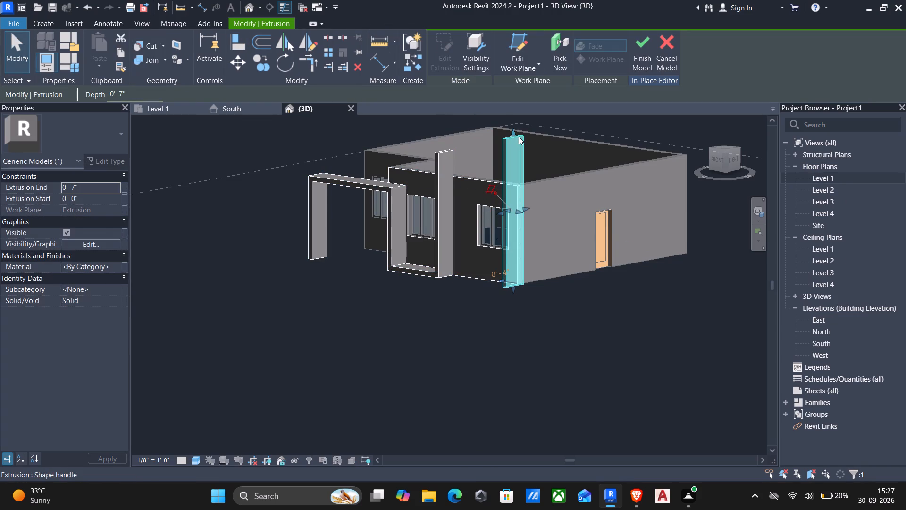
{"action": "key", "text": "Escape"}
Start a new extrusion with its work plane picked on the back face of the projecting frame.
{"action": "scroll", "coordinate": [508, 154], "scroll_direction": "down", "scroll_amount": 1}
{"action": "middle_click_drag", "start_coordinate": [487, 216], "coordinate": [543, 203], "text": "shift"}
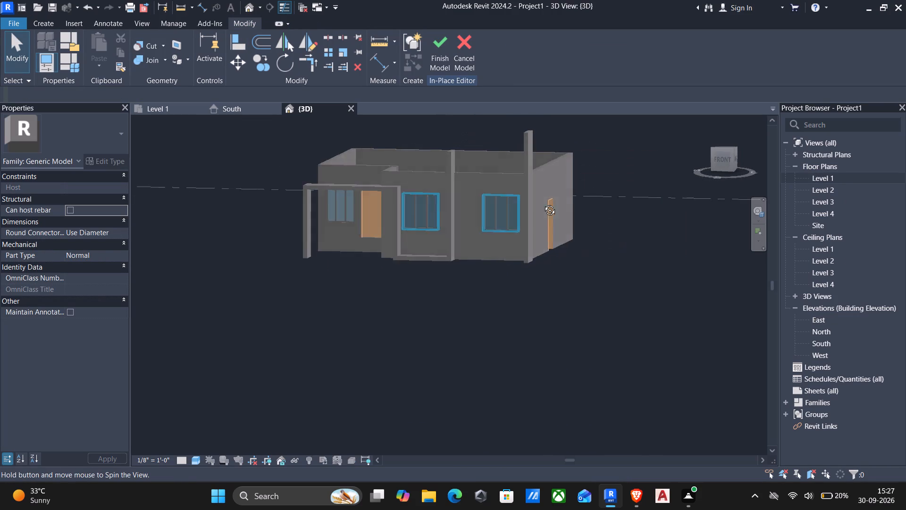
{"action": "middle_click_drag", "start_coordinate": [543, 203], "coordinate": [570, 228], "text": "shift"}
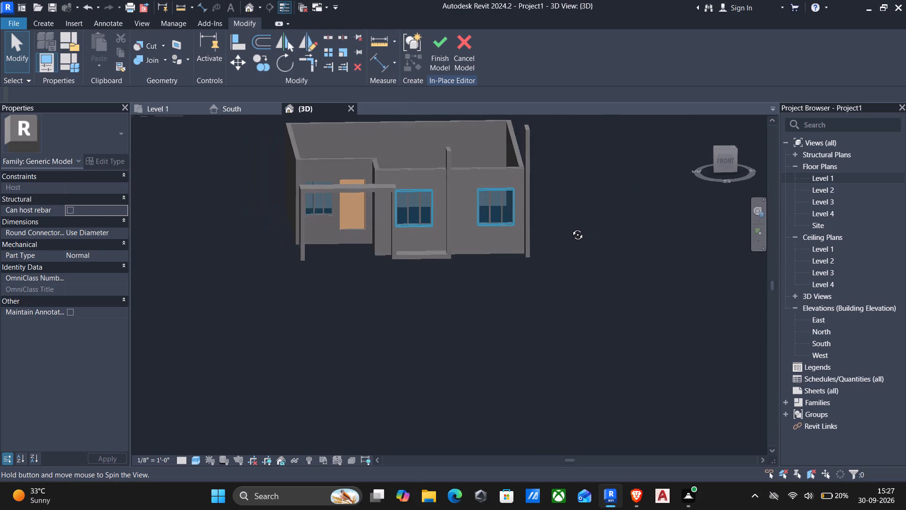
{"action": "middle_click_drag", "start_coordinate": [570, 228], "coordinate": [677, 215], "text": "shift"}
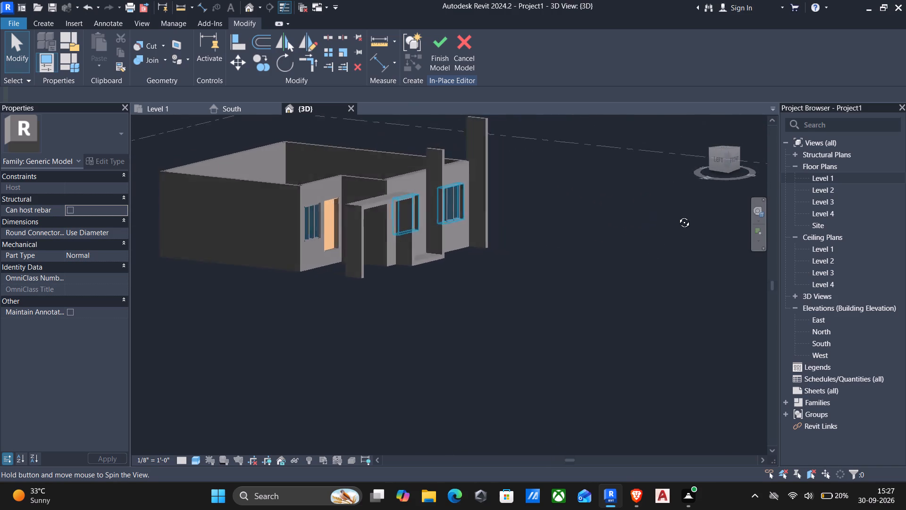
{"action": "middle_click_drag", "start_coordinate": [677, 215], "coordinate": [699, 190], "text": "shift"}
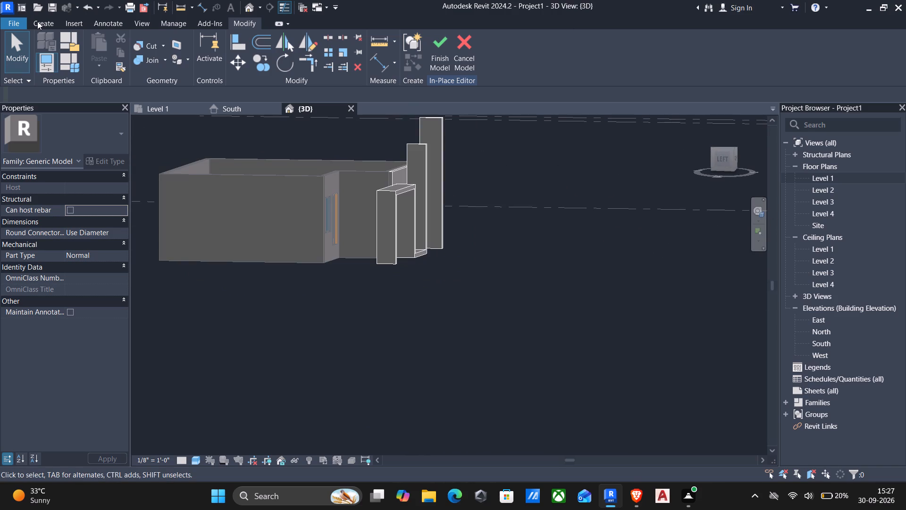
{"action": "left_click", "coordinate": [38, 21]}
{"action": "left_click", "coordinate": [104, 44]}
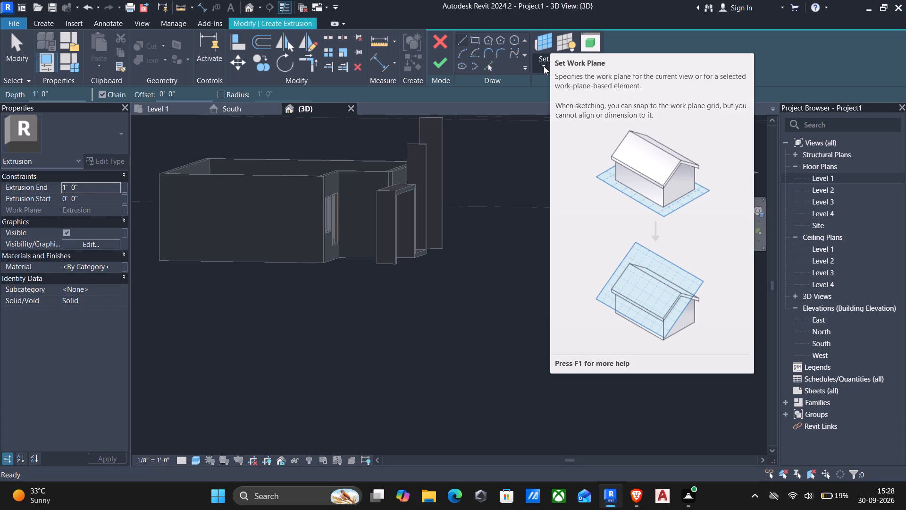
{"action": "left_click", "coordinate": [544, 66]}
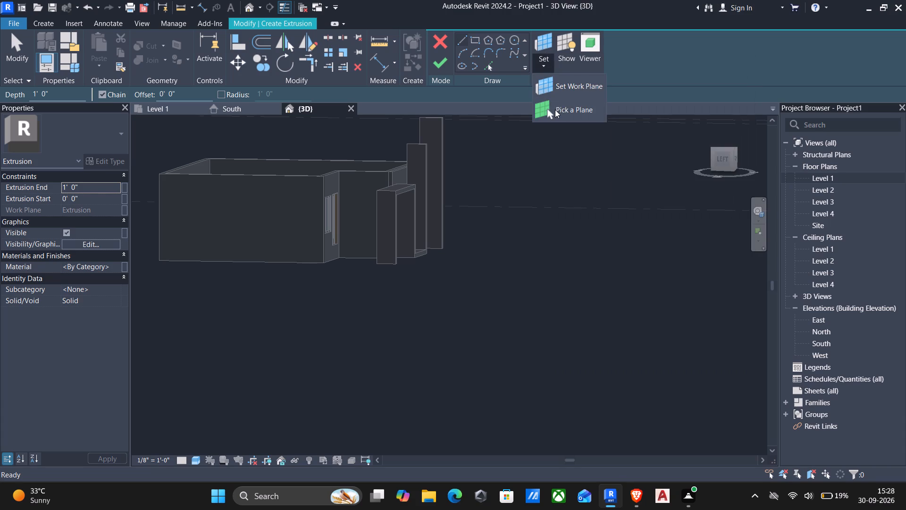
{"action": "left_click", "coordinate": [555, 110]}
{"action": "scroll", "coordinate": [368, 182], "scroll_direction": "down", "scroll_amount": 1}
{"action": "middle_click_drag", "start_coordinate": [368, 185], "coordinate": [427, 179]}
{"action": "scroll", "coordinate": [428, 187], "scroll_direction": "up", "scroll_amount": 3}
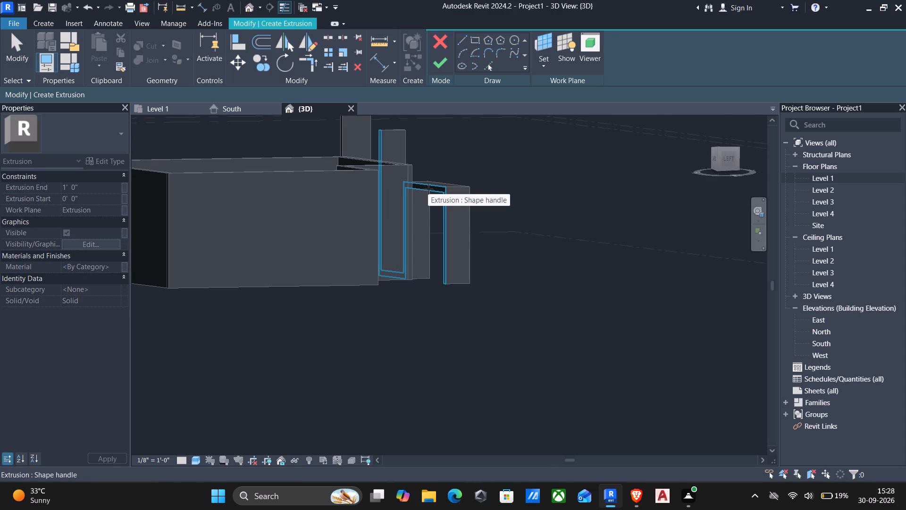
{"action": "left_click", "coordinate": [428, 189]}
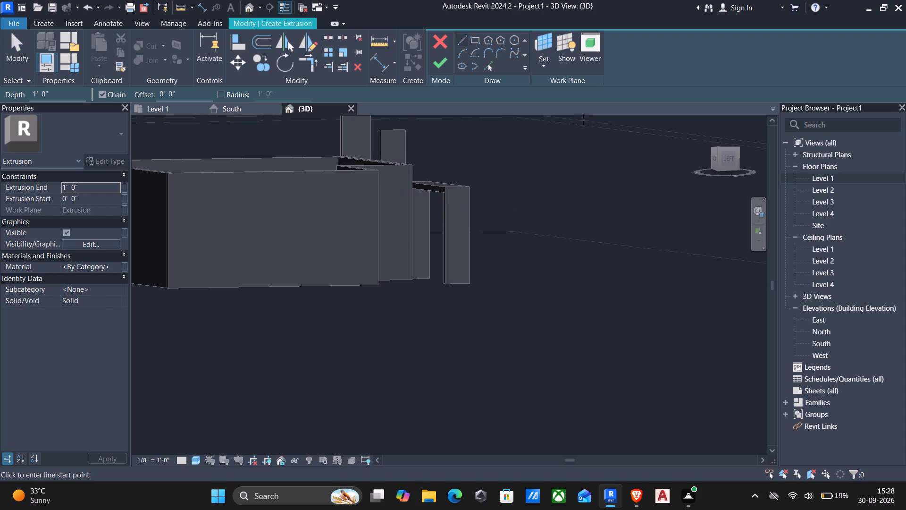
Sketch a small rectangle about 7" high on the frame's top beam beside the west post, and finish the extrusion at 1'-0" depth.
{"action": "scroll", "coordinate": [593, 148], "scroll_direction": "down", "scroll_amount": 1}
{"action": "middle_click_drag", "start_coordinate": [594, 156], "coordinate": [464, 184], "text": "shift"}
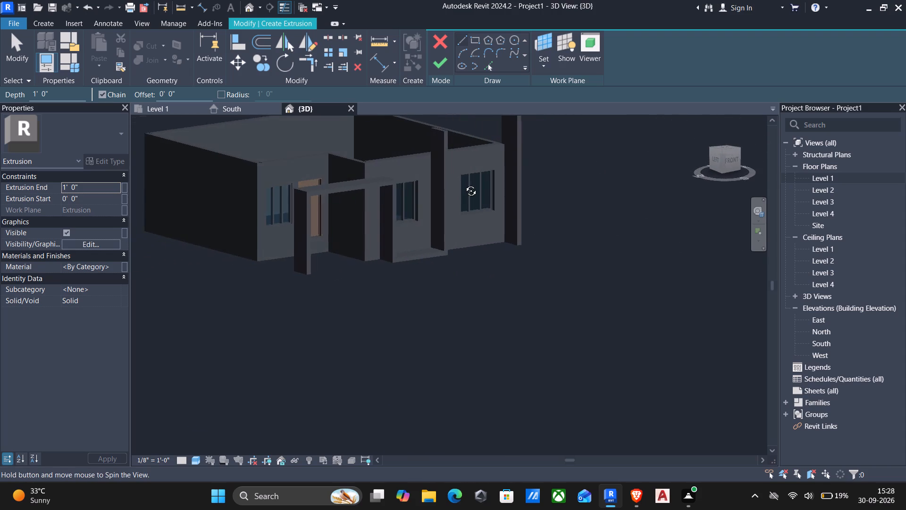
{"action": "middle_click_drag", "start_coordinate": [464, 184], "coordinate": [550, 162], "text": "shift"}
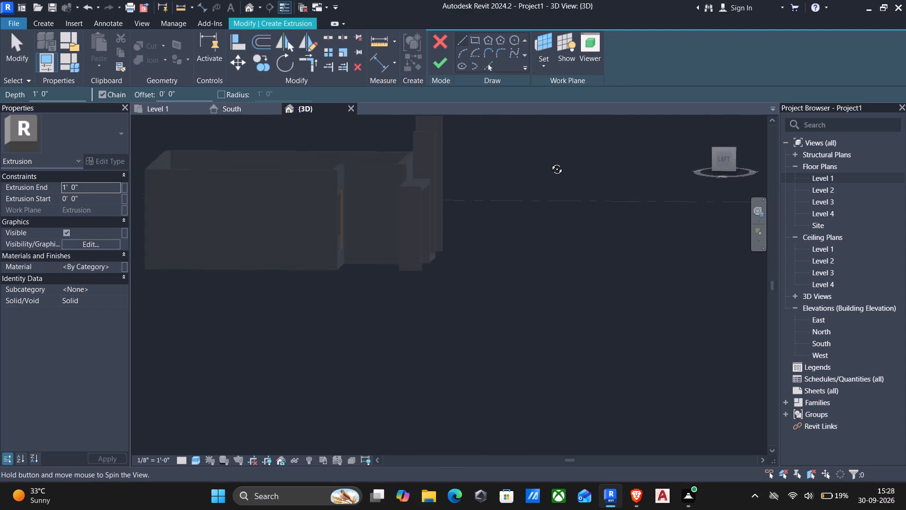
{"action": "middle_click_drag", "start_coordinate": [550, 162], "coordinate": [620, 159], "text": "shift"}
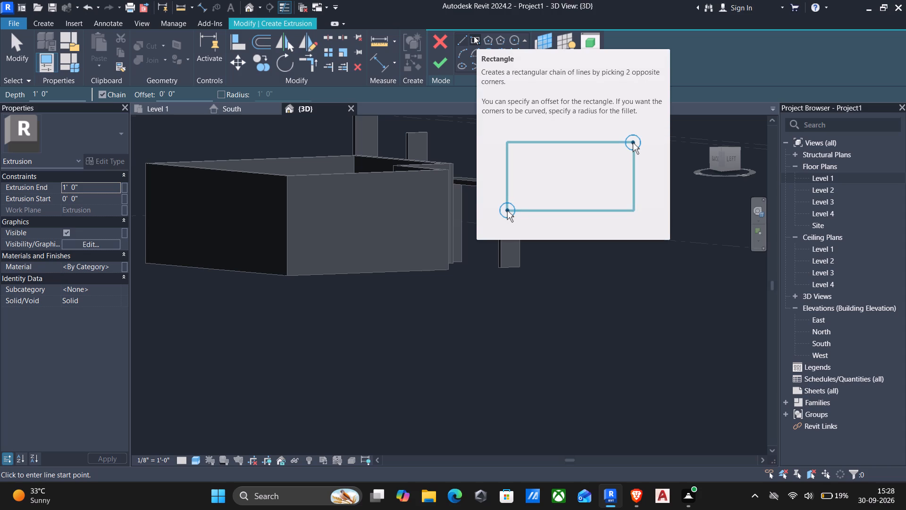
{"action": "left_click", "coordinate": [473, 39]}
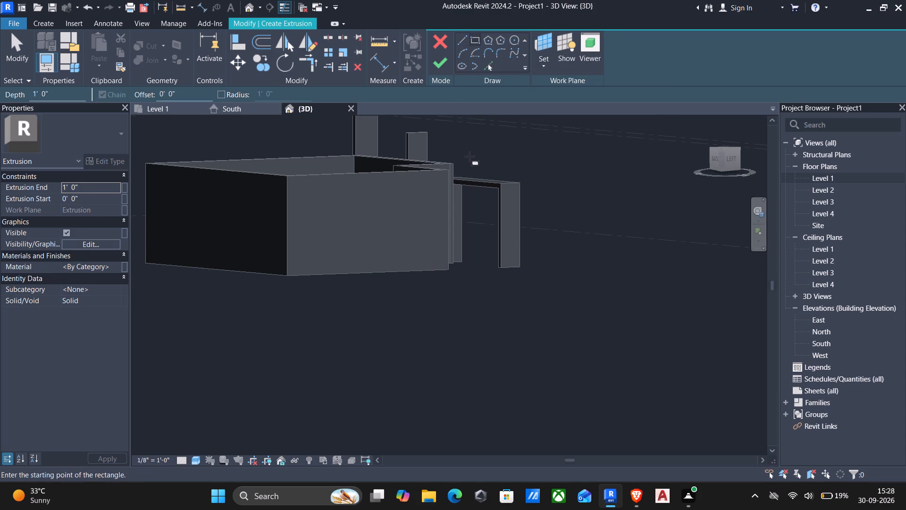
{"action": "scroll", "coordinate": [478, 184], "scroll_direction": "up", "scroll_amount": 7}
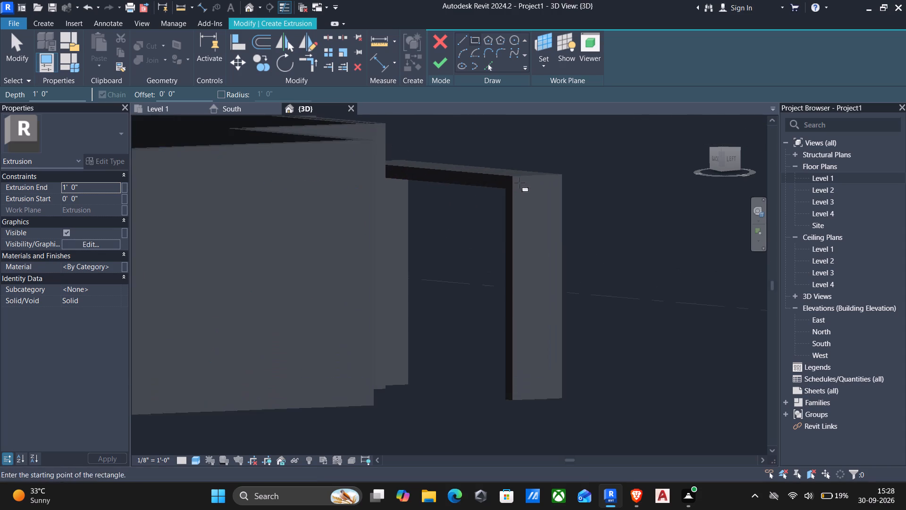
{"action": "scroll", "coordinate": [515, 185], "scroll_direction": "up", "scroll_amount": 4}
{"action": "left_click", "coordinate": [496, 189]}
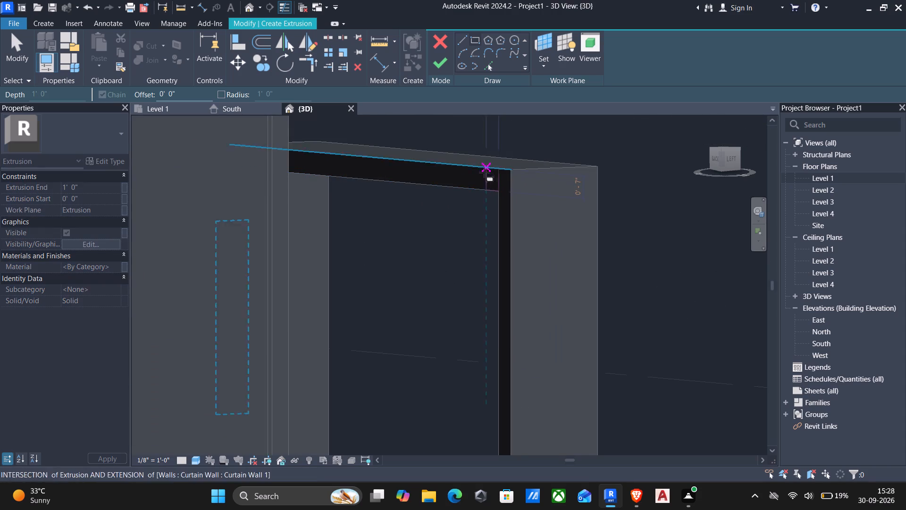
{"action": "left_click", "coordinate": [468, 164]}
{"action": "key", "text": "Escape"}
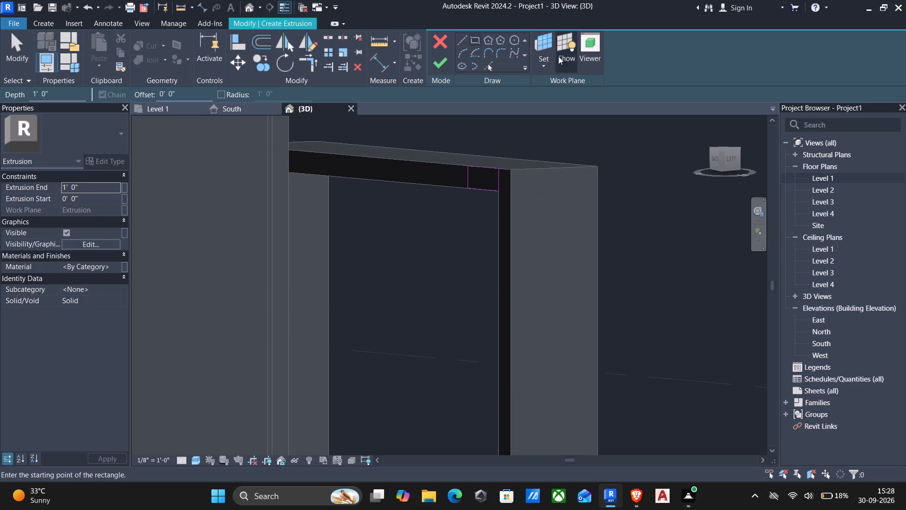
{"action": "left_click", "coordinate": [435, 65]}
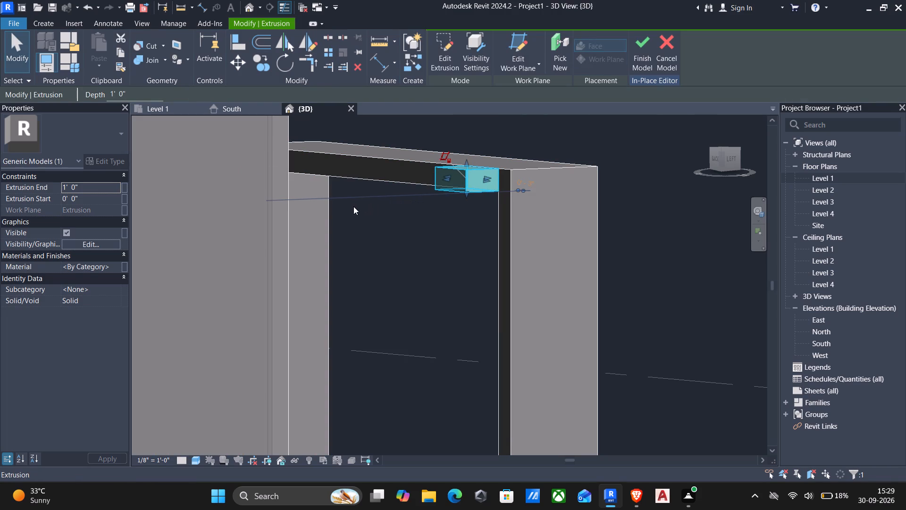
{"action": "scroll", "coordinate": [352, 206], "scroll_direction": "up", "scroll_amount": 1}
{"action": "middle_click_drag", "start_coordinate": [352, 206], "coordinate": [331, 212], "text": "shift"}
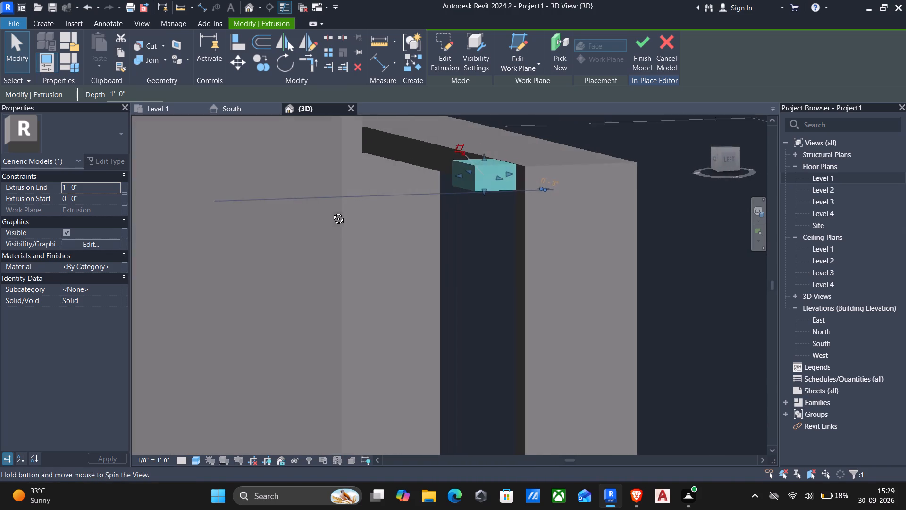
{"action": "middle_click_drag", "start_coordinate": [331, 212], "coordinate": [404, 221], "text": "shift"}
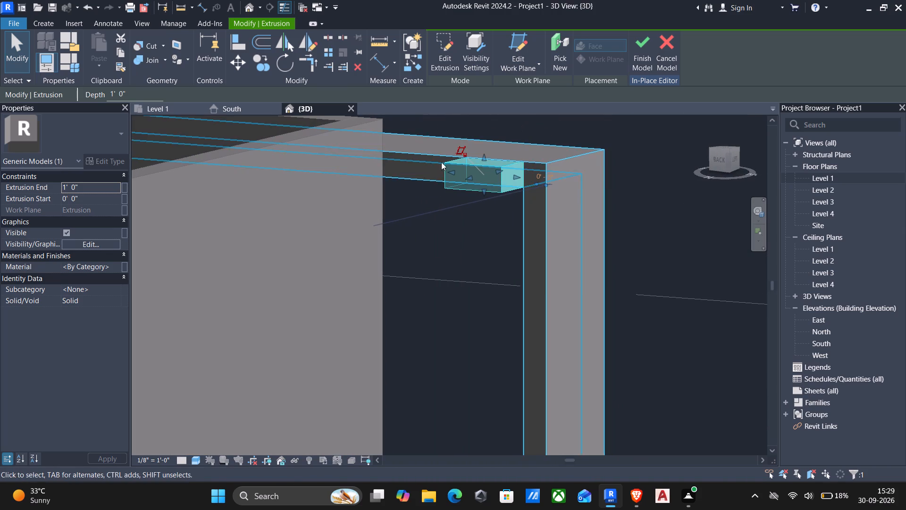
{"action": "key", "text": "Escape"}
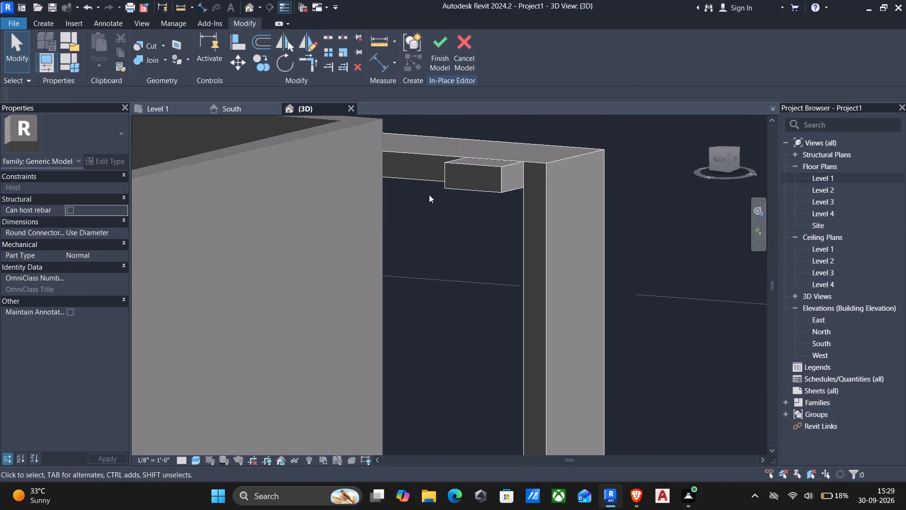
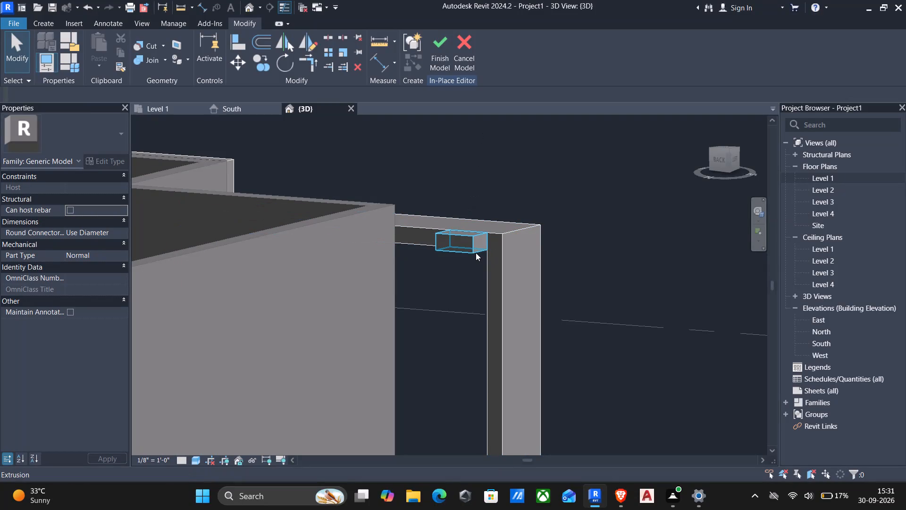
Align the west face of the small extrusion behind the top beam with the outer face of the frame's west post.
{"action": "left_click", "coordinate": [474, 250]}
{"action": "type", "text": "al"}
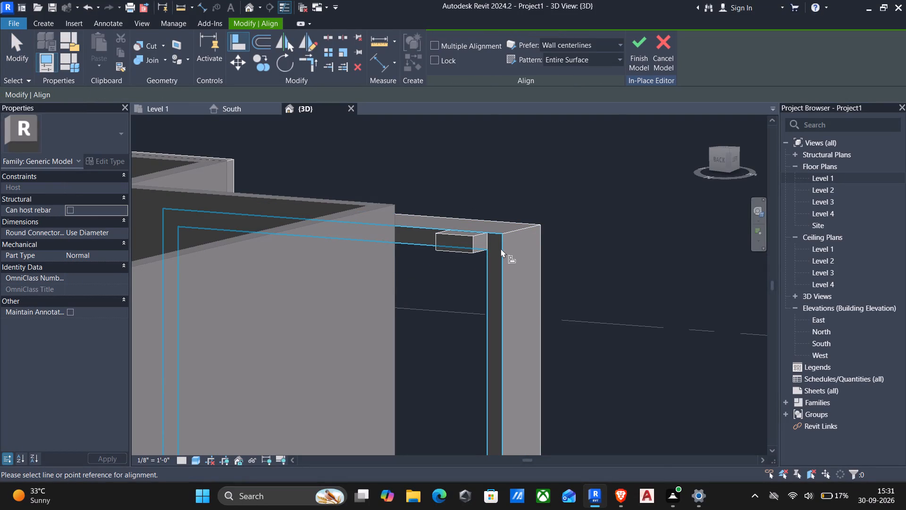
{"action": "left_click", "coordinate": [504, 251]}
{"action": "left_click", "coordinate": [470, 240]}
{"action": "scroll", "coordinate": [497, 257], "scroll_direction": "down", "scroll_amount": 1}
{"action": "middle_click_drag", "start_coordinate": [502, 269], "coordinate": [500, 269], "text": "shift"}
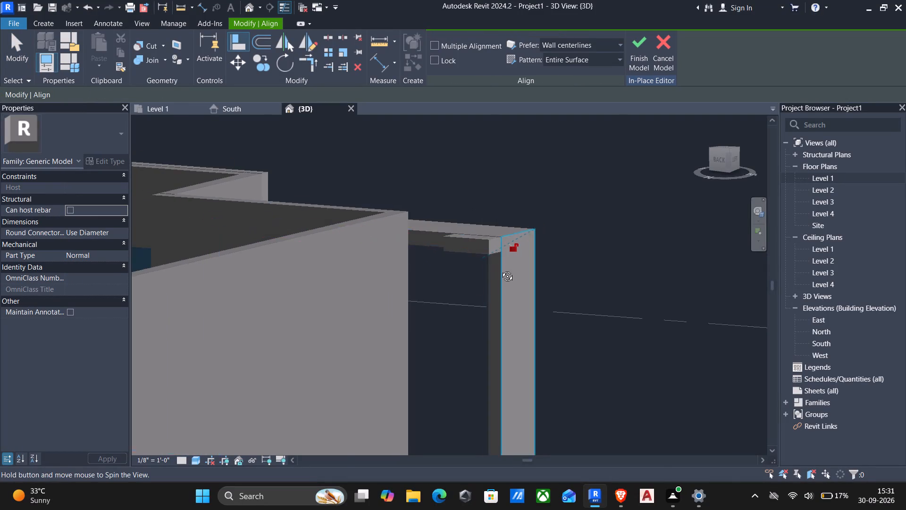
Align the small extrusion's east face with the west face of the return wall beside the recessed entrance.
{"action": "middle_click_drag", "start_coordinate": [500, 269], "coordinate": [278, 304], "text": "shift"}
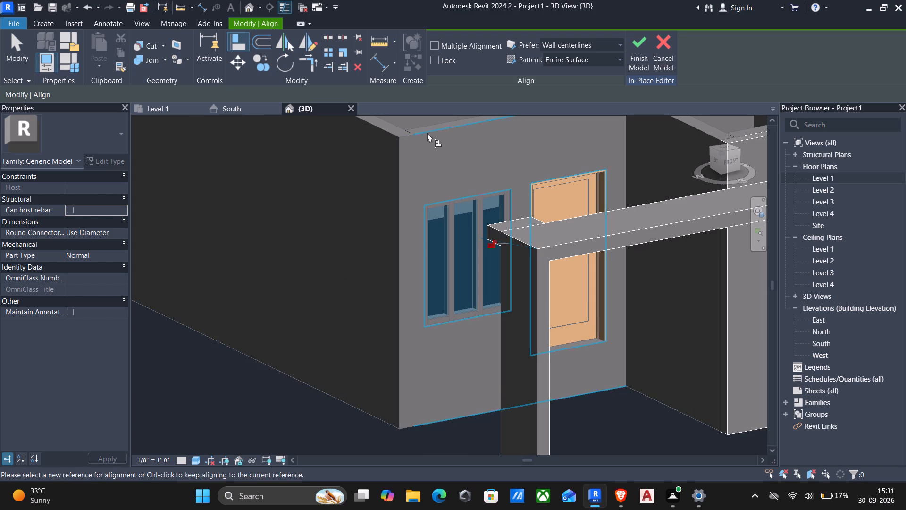
{"action": "scroll", "coordinate": [427, 132], "scroll_direction": "down", "scroll_amount": 1}
{"action": "middle_click_drag", "start_coordinate": [433, 139], "coordinate": [435, 227], "text": "shift"}
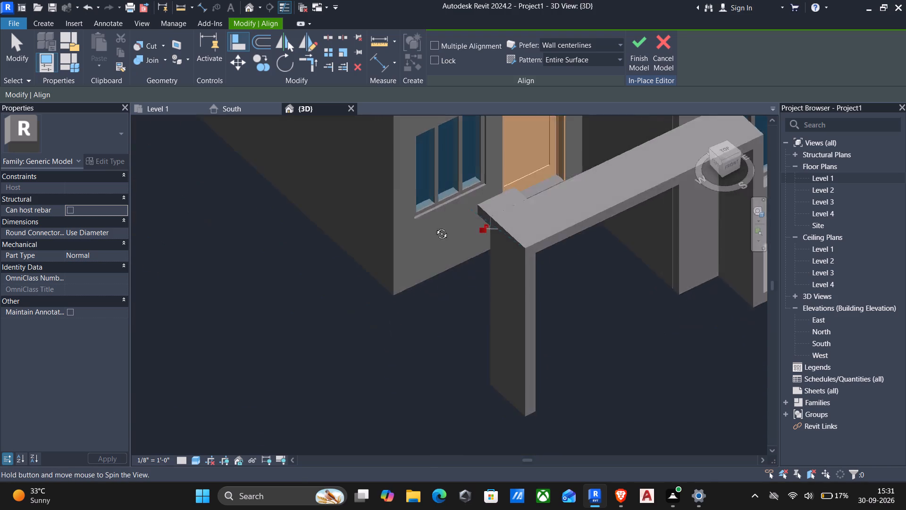
{"action": "middle_click_drag", "start_coordinate": [435, 227], "coordinate": [264, 211], "text": "shift"}
{"action": "scroll", "coordinate": [482, 229], "scroll_direction": "down", "scroll_amount": 2}
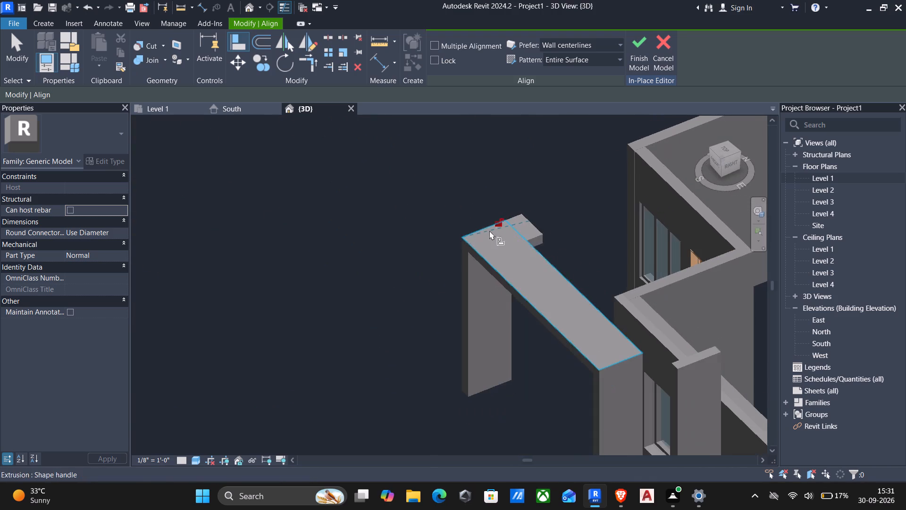
{"action": "key", "text": "Escape"}
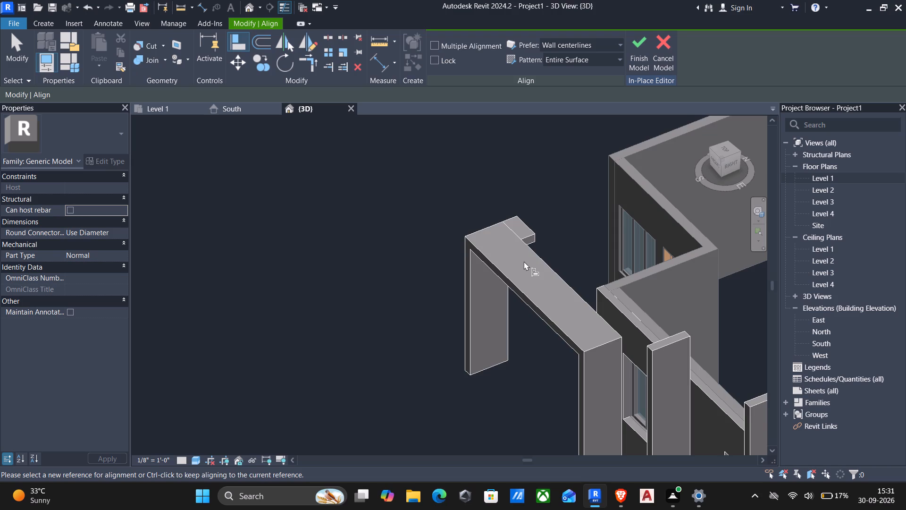
{"action": "middle_click_drag", "start_coordinate": [524, 261], "coordinate": [705, 231], "text": "shift"}
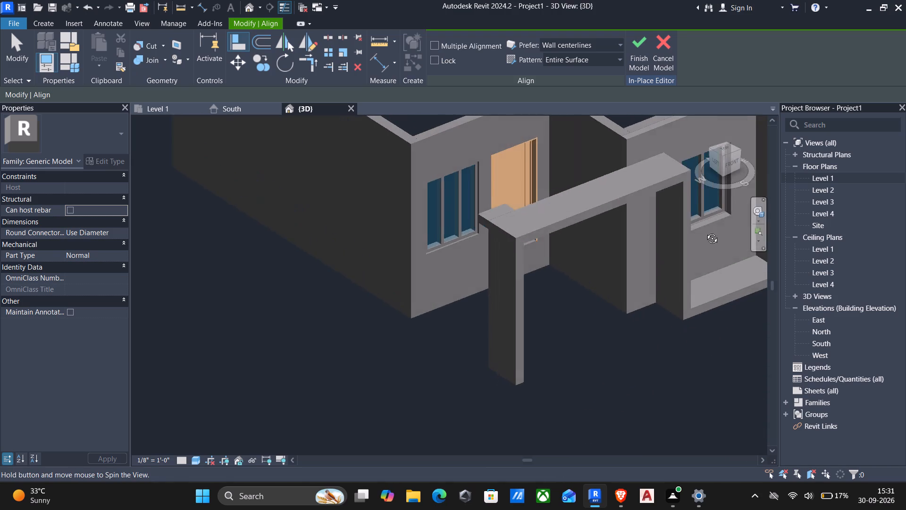
{"action": "middle_click_drag", "start_coordinate": [705, 231], "coordinate": [706, 227], "text": "shift"}
{"action": "left_click", "coordinate": [604, 130]}
{"action": "scroll", "coordinate": [600, 146], "scroll_direction": "down", "scroll_amount": 1}
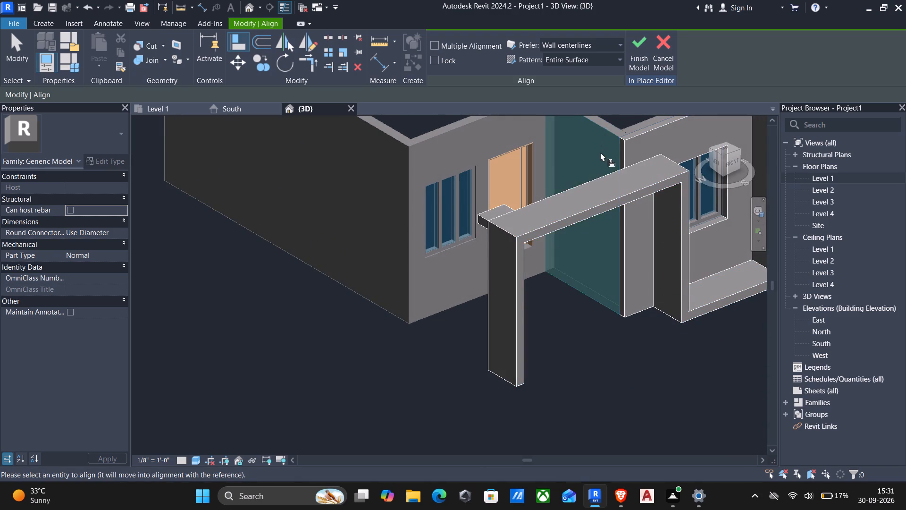
{"action": "scroll", "coordinate": [600, 152], "scroll_direction": "down", "scroll_amount": 1}
{"action": "middle_click_drag", "start_coordinate": [602, 157], "coordinate": [402, 172], "text": "shift"}
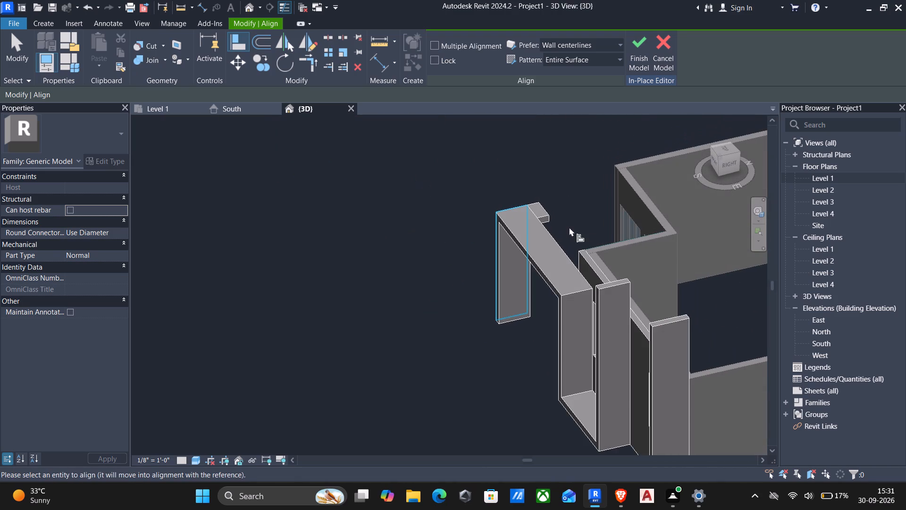
{"action": "scroll", "coordinate": [569, 227], "scroll_direction": "up", "scroll_amount": 3}
{"action": "left_click", "coordinate": [536, 212]}
Align the extrusion's north face with the recessed entrance wall's south face to form a porch roof slab, and finish the in-place model.
{"action": "scroll", "coordinate": [547, 221], "scroll_direction": "down", "scroll_amount": 4}
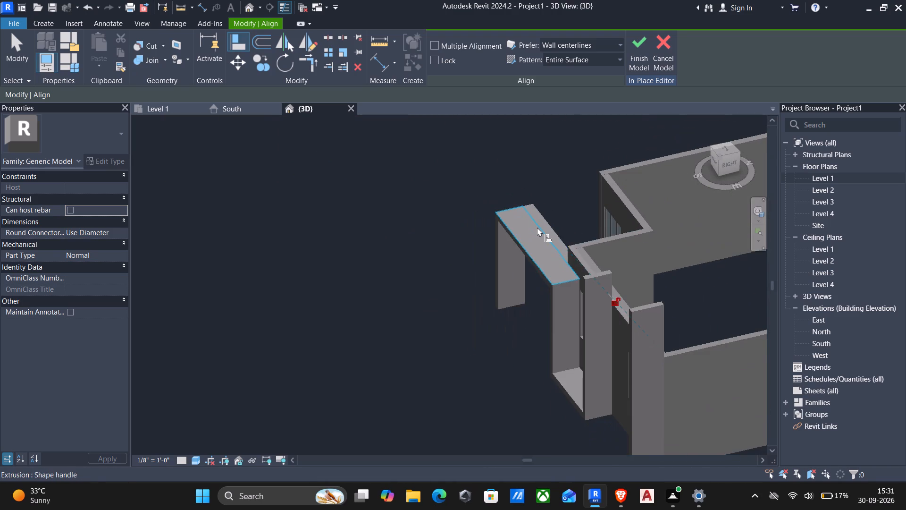
{"action": "middle_click_drag", "start_coordinate": [535, 230], "coordinate": [896, 209], "text": "shift"}
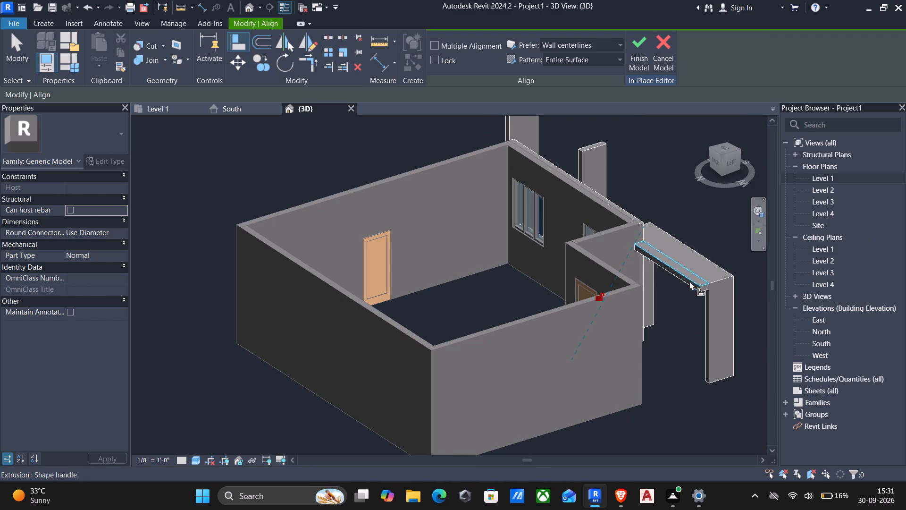
{"action": "key", "text": "Escape"}
{"action": "middle_click_drag", "start_coordinate": [644, 306], "coordinate": [584, 311]}
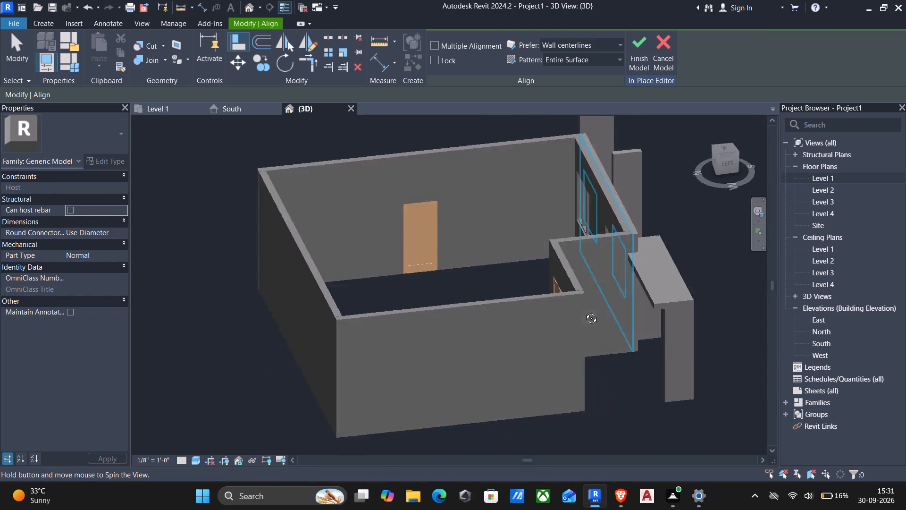
{"action": "middle_click_drag", "start_coordinate": [584, 311], "coordinate": [483, 287]}
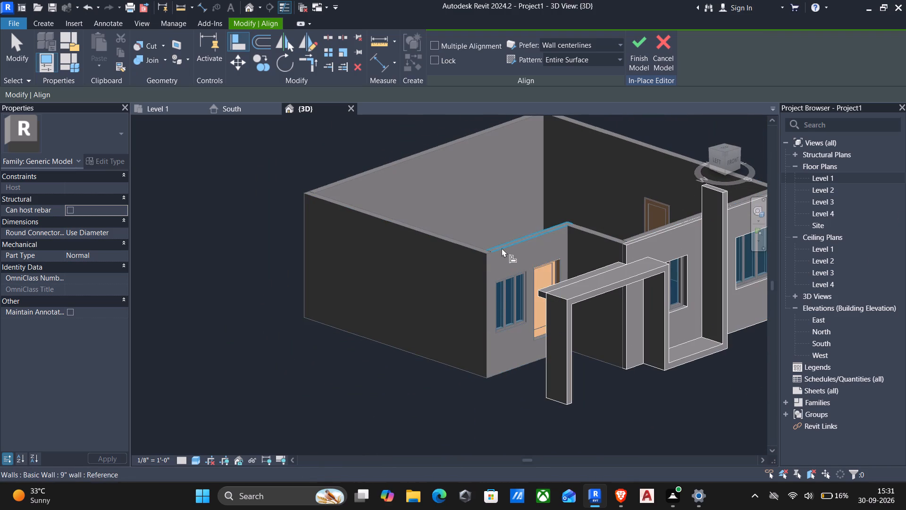
{"action": "left_click", "coordinate": [502, 248]}
{"action": "key", "text": "Escape"}
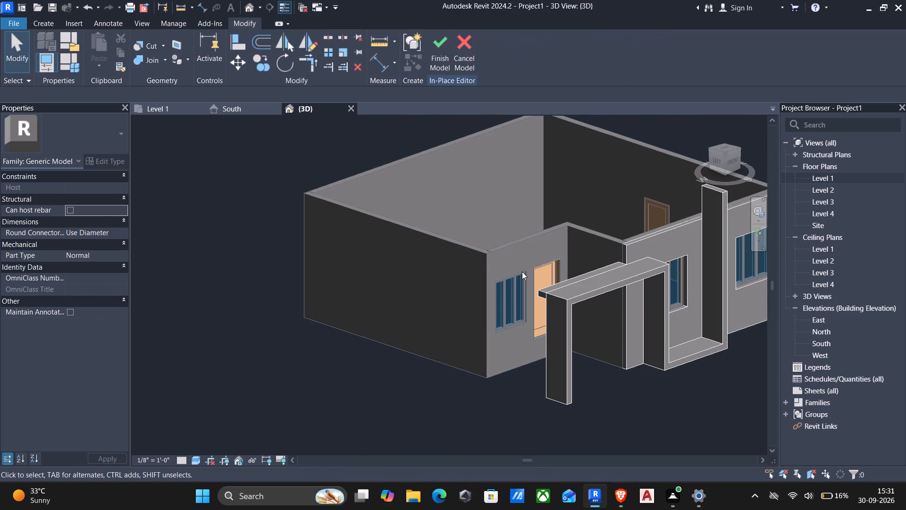
{"action": "type", "text": "ak"}
{"action": "key", "text": "BackSpace"}
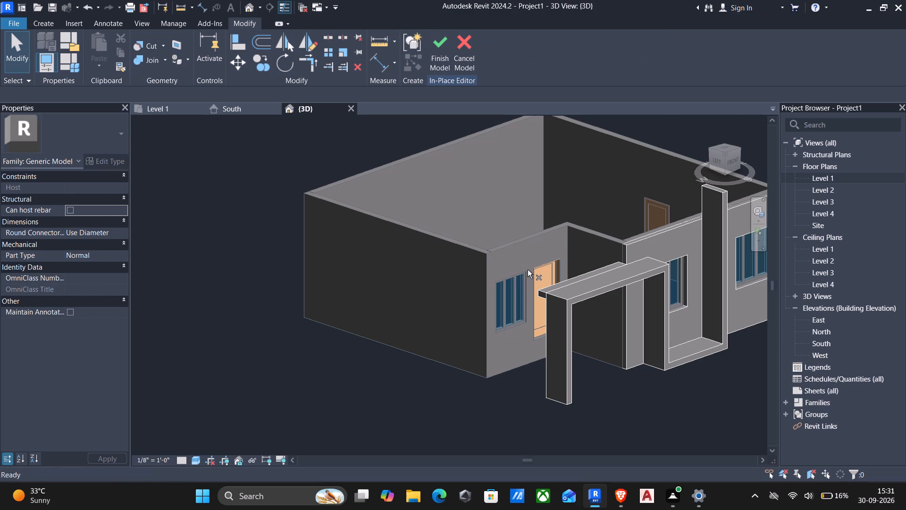
{"action": "type", "text": "al"}
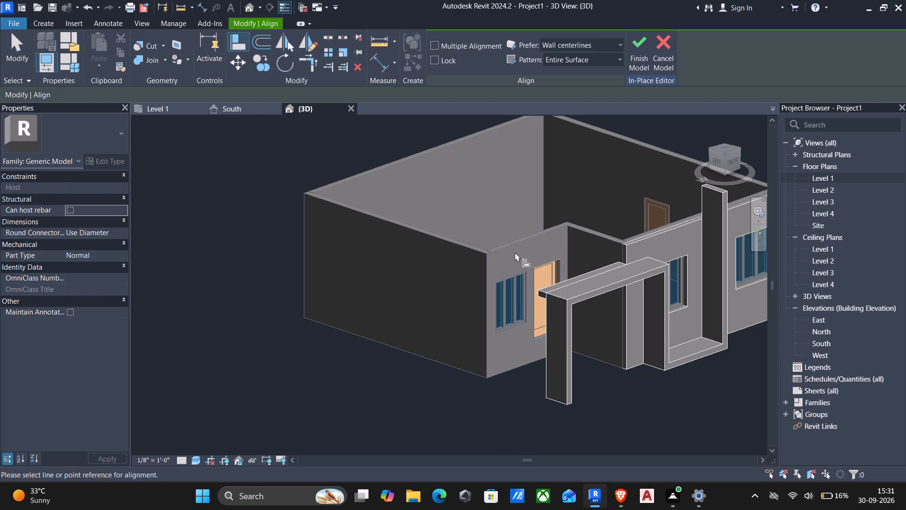
{"action": "left_click", "coordinate": [506, 248]}
{"action": "scroll", "coordinate": [497, 260], "scroll_direction": "down", "scroll_amount": 2}
{"action": "middle_click_drag", "start_coordinate": [504, 283], "coordinate": [568, 274], "text": "shift"}
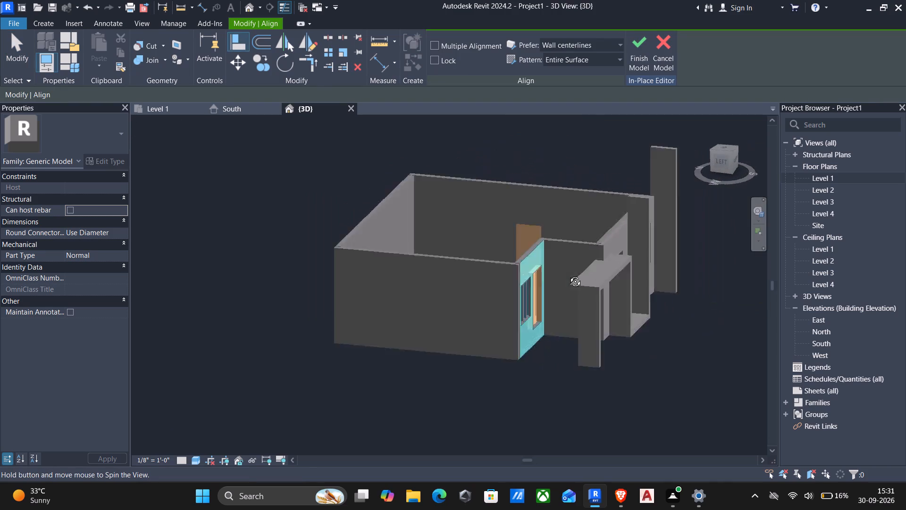
{"action": "middle_click_drag", "start_coordinate": [568, 274], "coordinate": [617, 274], "text": "shift"}
{"action": "left_click", "coordinate": [612, 274]}
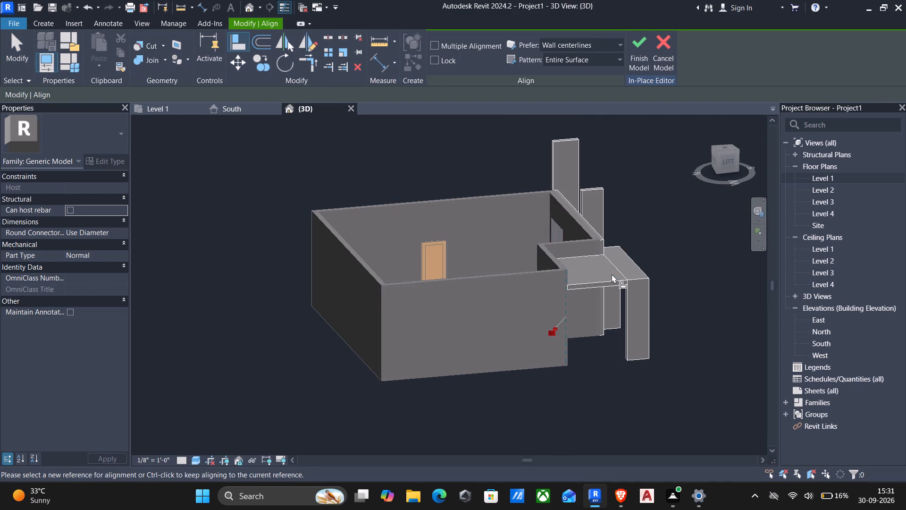
{"action": "key", "text": "Escape"}
{"action": "scroll", "coordinate": [612, 274], "scroll_direction": "down", "scroll_amount": 2}
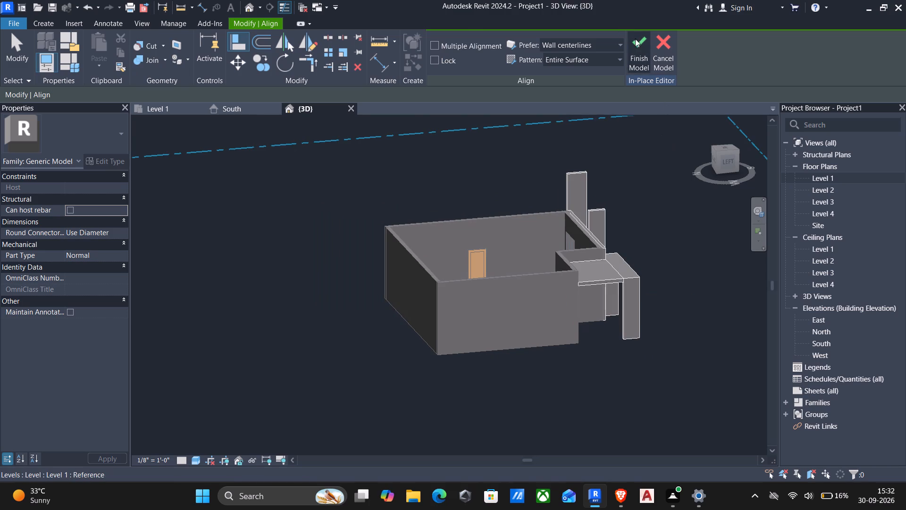
{"action": "left_click", "coordinate": [638, 43]}
Examine the porch slab and front facade in 3D and the recessed entrance wall in the Level 1 plan.
{"action": "scroll", "coordinate": [594, 118], "scroll_direction": "down", "scroll_amount": 2}
{"action": "middle_click_drag", "start_coordinate": [584, 150], "coordinate": [355, 138], "text": "shift"}
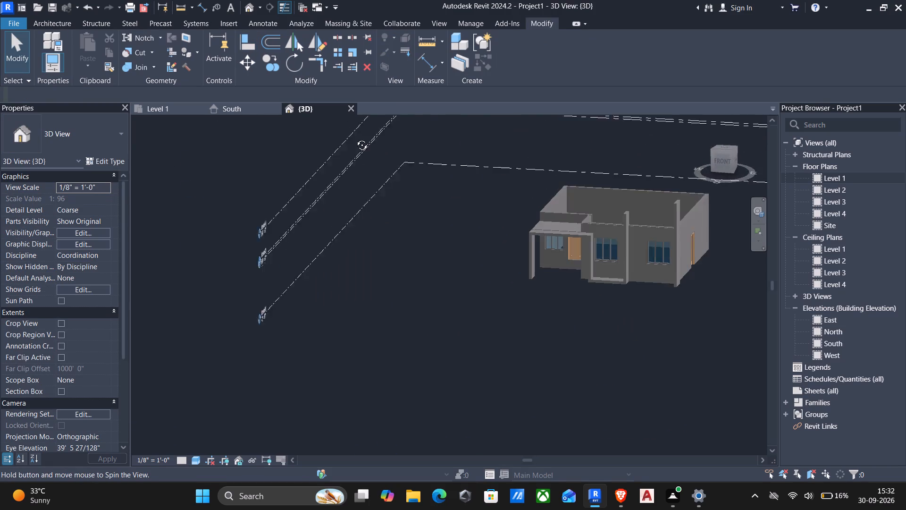
{"action": "middle_click_drag", "start_coordinate": [355, 138], "coordinate": [364, 145], "text": "shift"}
{"action": "scroll", "coordinate": [518, 219], "scroll_direction": "up", "scroll_amount": 5}
{"action": "scroll", "coordinate": [669, 259], "scroll_direction": "up", "scroll_amount": 5}
{"action": "middle_click_drag", "start_coordinate": [643, 262], "coordinate": [599, 245]}
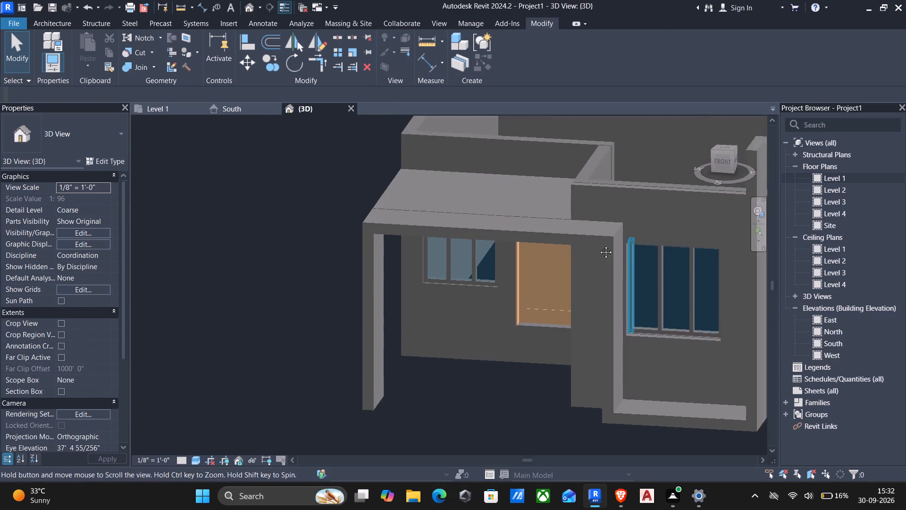
{"action": "middle_click_drag", "start_coordinate": [599, 245], "coordinate": [559, 238]}
{"action": "scroll", "coordinate": [559, 238], "scroll_direction": "down", "scroll_amount": 2}
{"action": "scroll", "coordinate": [516, 235], "scroll_direction": "down", "scroll_amount": 1}
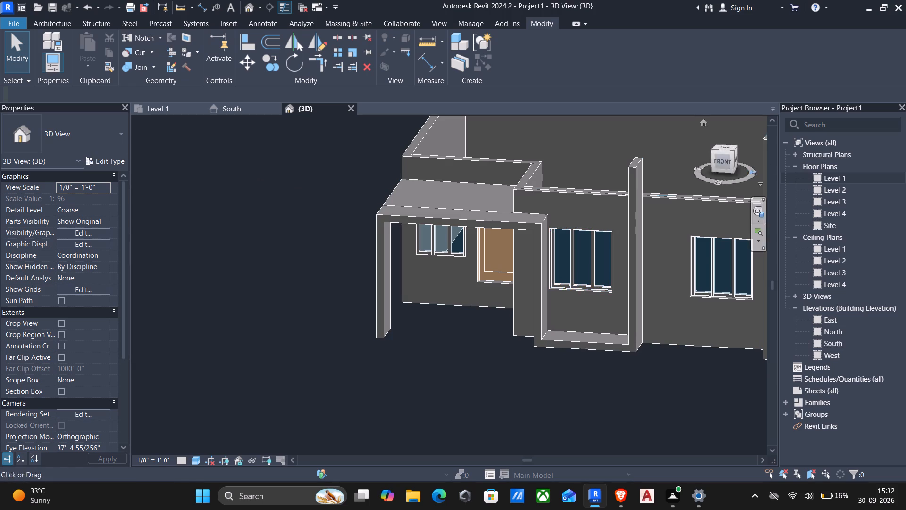
{"action": "double_click", "coordinate": [833, 178]}
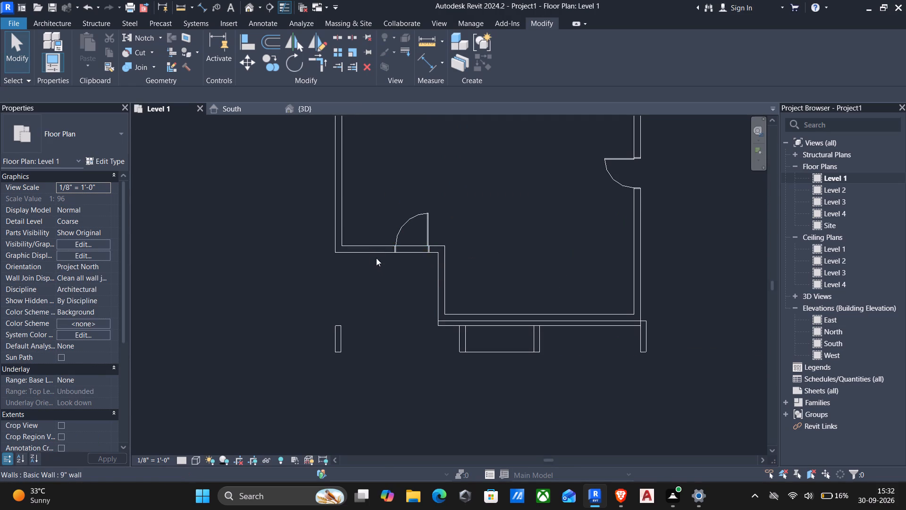
{"action": "left_click", "coordinate": [370, 248]}
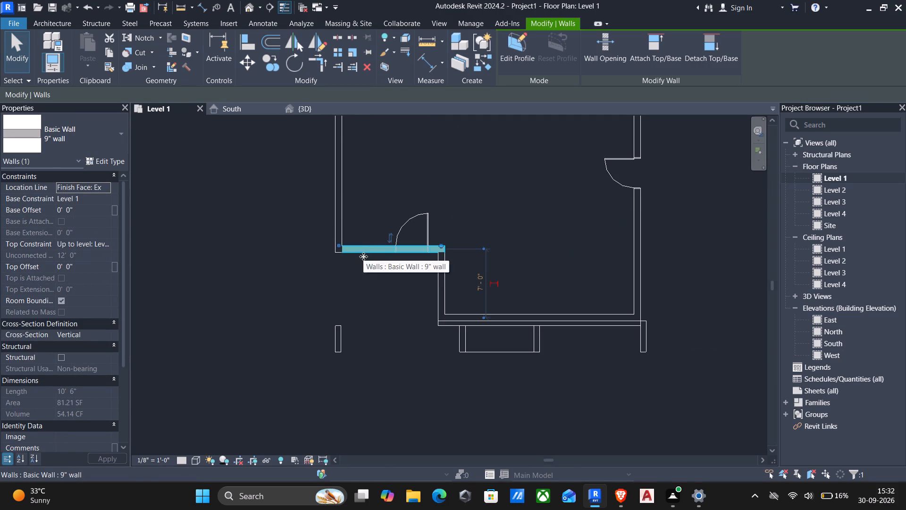
{"action": "key", "text": "Escape"}
{"action": "scroll", "coordinate": [363, 256], "scroll_direction": "up", "scroll_amount": 4}
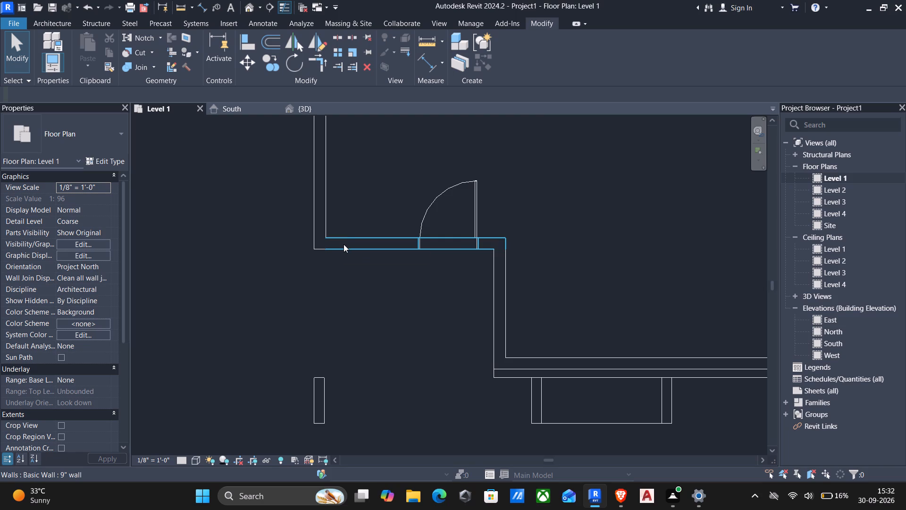
{"action": "scroll", "coordinate": [335, 250], "scroll_direction": "down", "scroll_amount": 6}
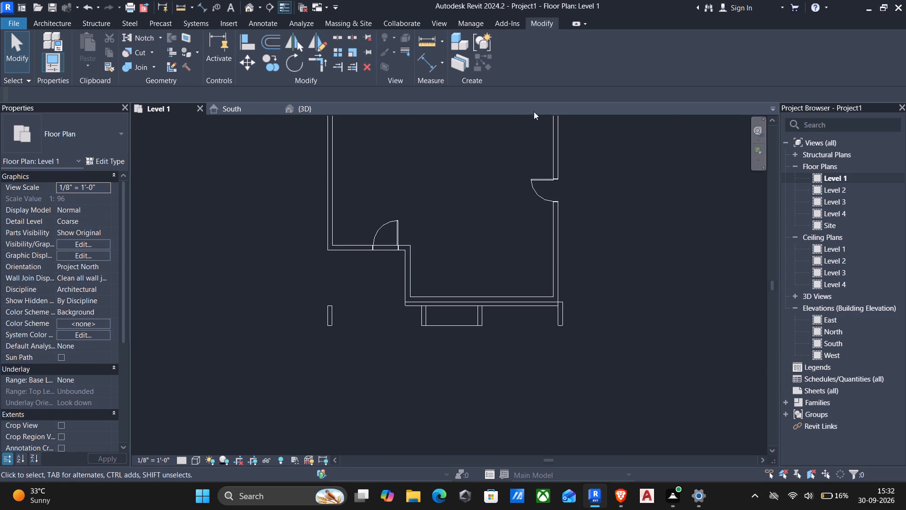
{"action": "left_click", "coordinate": [308, 106]}
{"action": "scroll", "coordinate": [337, 154], "scroll_direction": "down", "scroll_amount": 1}
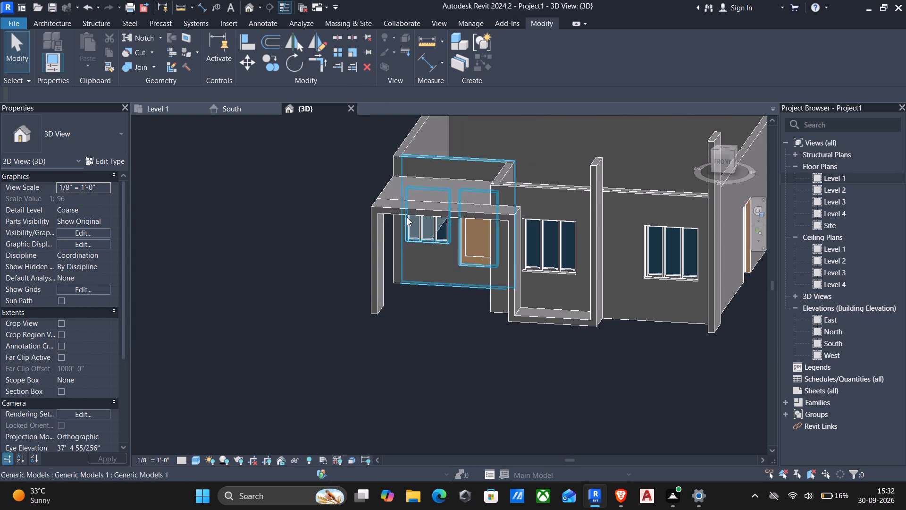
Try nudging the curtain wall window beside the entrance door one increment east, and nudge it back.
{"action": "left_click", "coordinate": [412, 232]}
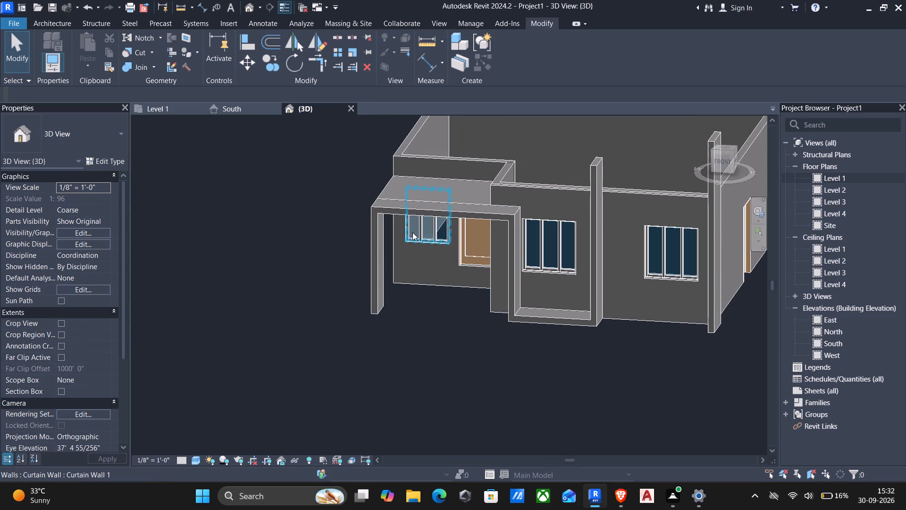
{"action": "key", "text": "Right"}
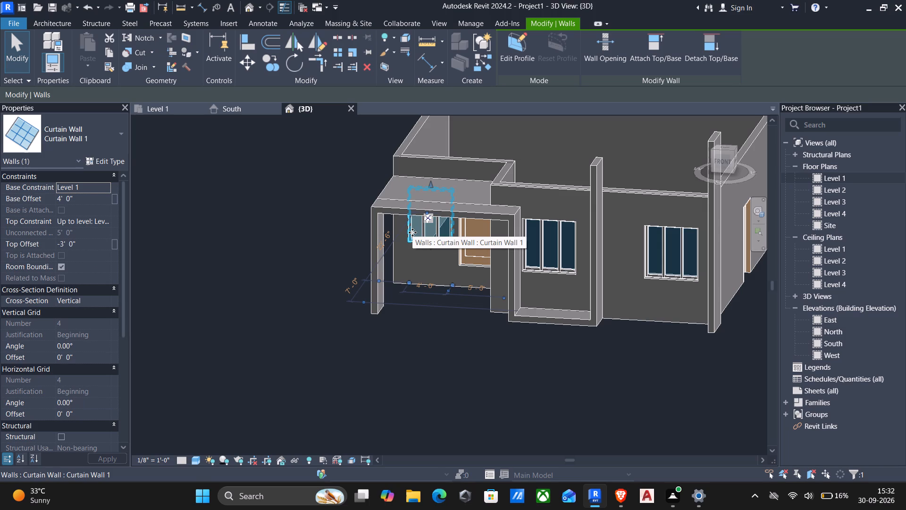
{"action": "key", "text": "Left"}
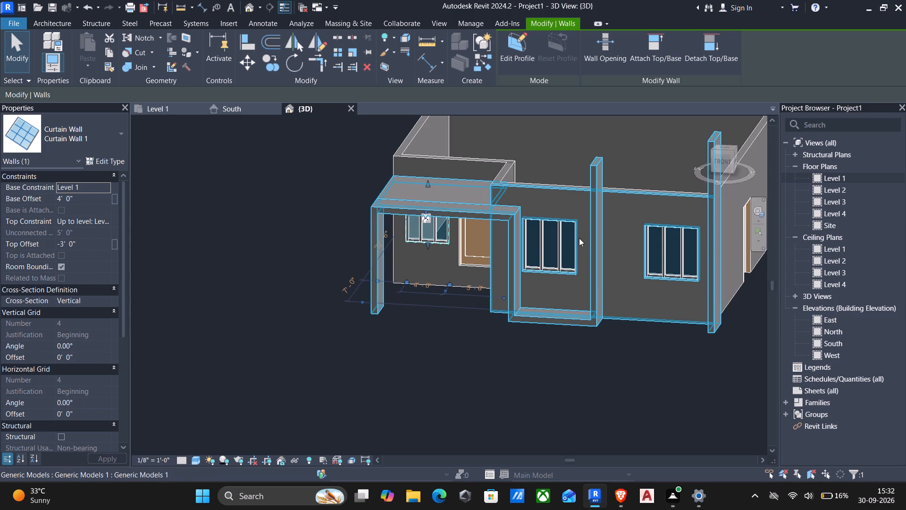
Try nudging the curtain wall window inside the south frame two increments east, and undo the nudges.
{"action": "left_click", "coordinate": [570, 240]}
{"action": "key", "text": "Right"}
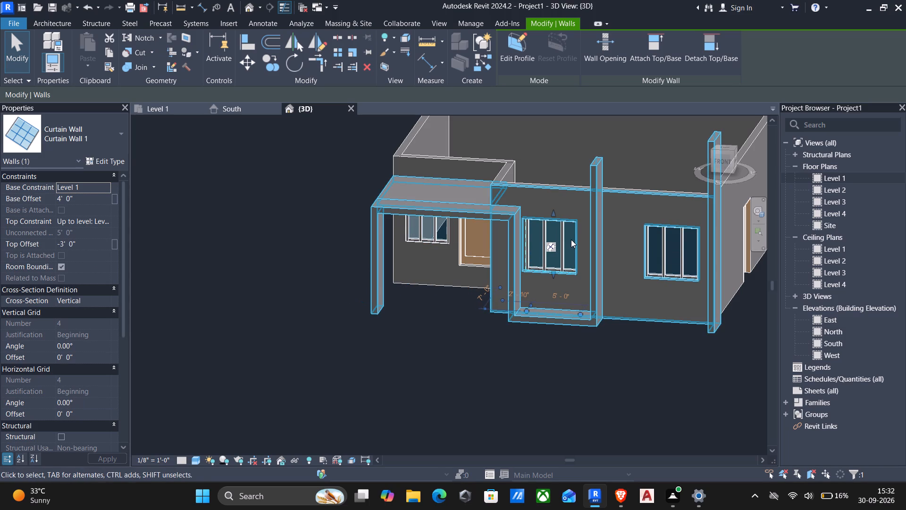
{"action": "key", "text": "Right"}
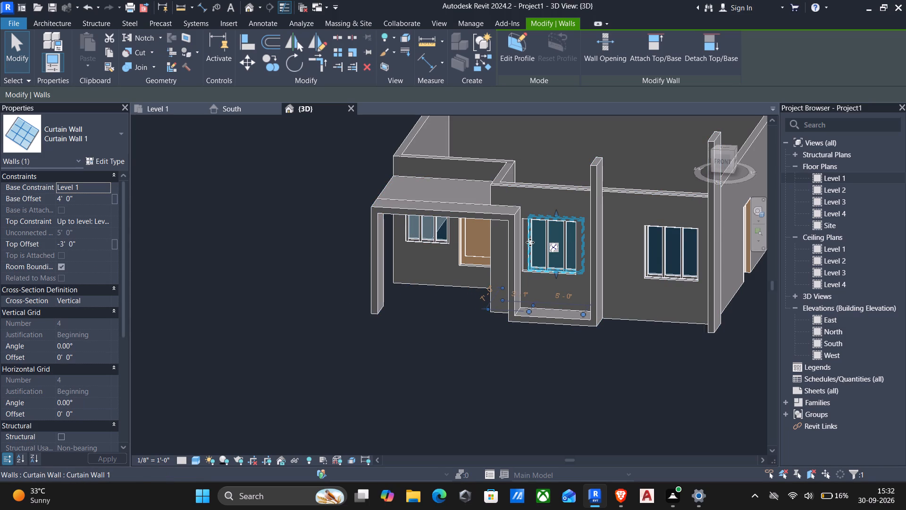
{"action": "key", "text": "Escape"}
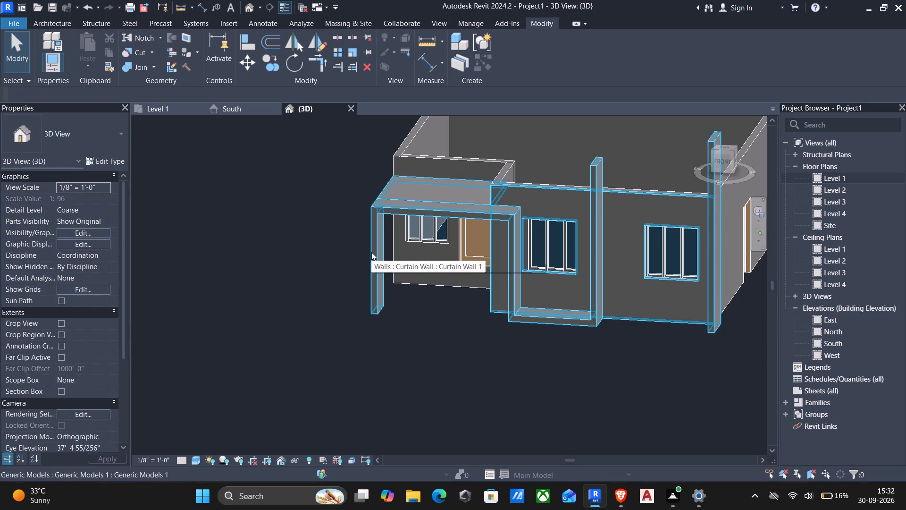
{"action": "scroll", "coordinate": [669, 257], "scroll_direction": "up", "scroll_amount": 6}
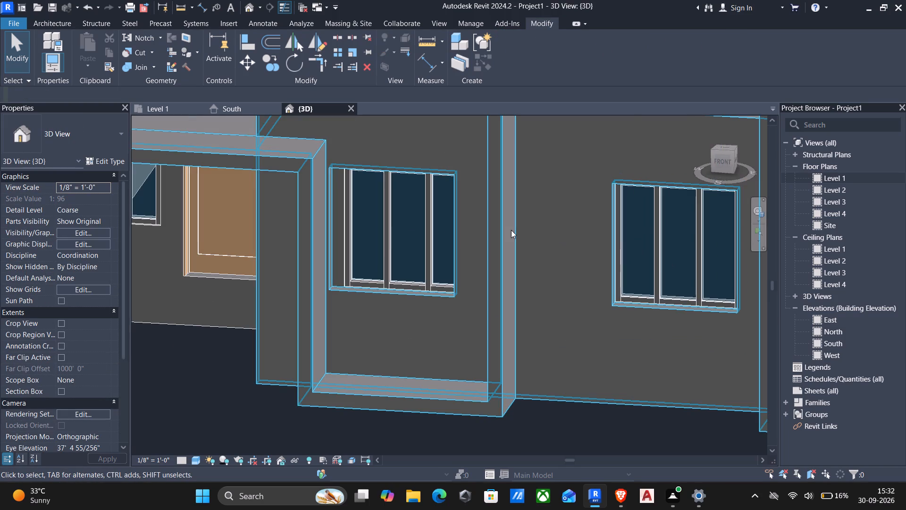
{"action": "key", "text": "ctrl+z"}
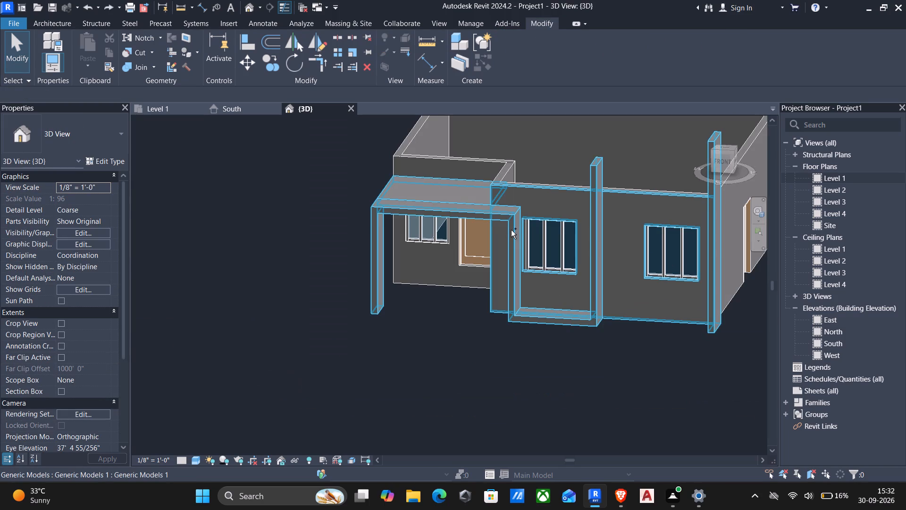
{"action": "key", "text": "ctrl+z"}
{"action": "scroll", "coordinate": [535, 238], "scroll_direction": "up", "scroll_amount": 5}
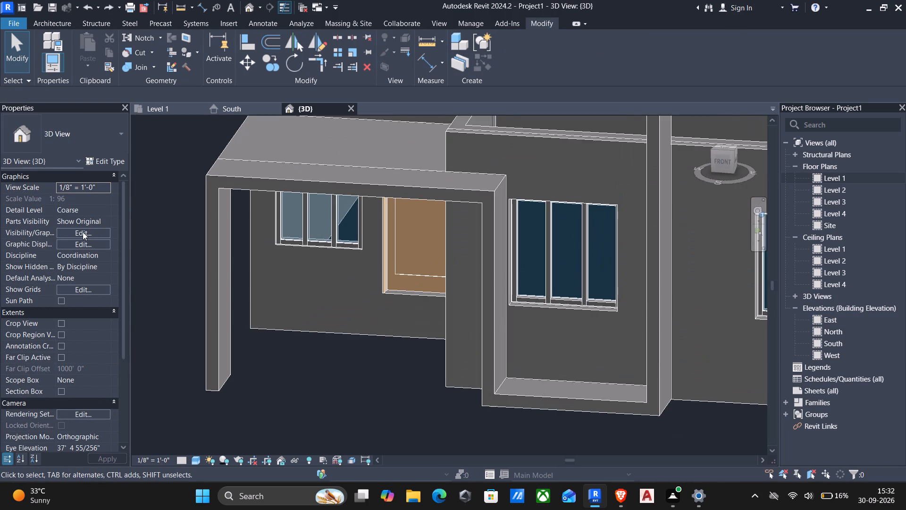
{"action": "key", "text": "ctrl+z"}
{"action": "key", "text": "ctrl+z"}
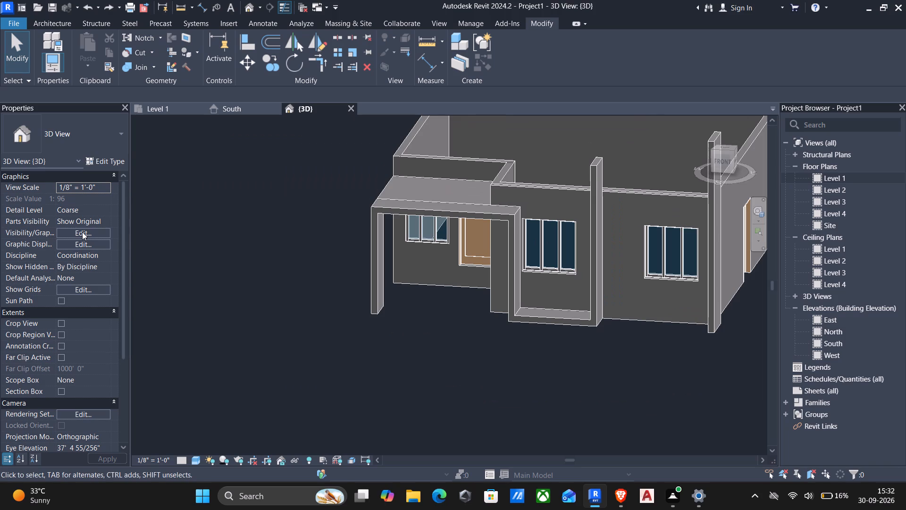
Examine the front facade, porch slab and window positions in 3D from several angles.
{"action": "scroll", "coordinate": [327, 290], "scroll_direction": "up", "scroll_amount": 2}
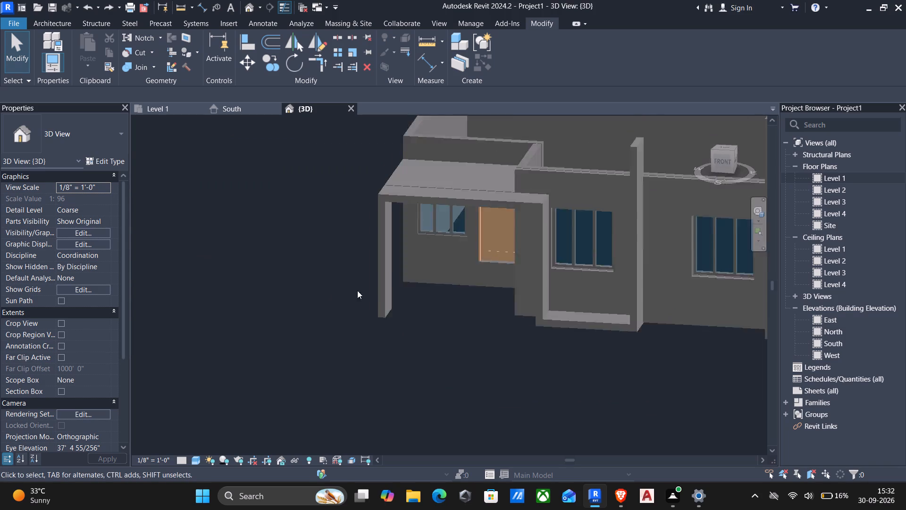
{"action": "scroll", "coordinate": [357, 290], "scroll_direction": "up", "scroll_amount": 3}
{"action": "middle_click_drag", "start_coordinate": [660, 215], "coordinate": [514, 215]}
{"action": "scroll", "coordinate": [657, 214], "scroll_direction": "up", "scroll_amount": 1}
{"action": "scroll", "coordinate": [493, 215], "scroll_direction": "down", "scroll_amount": 3}
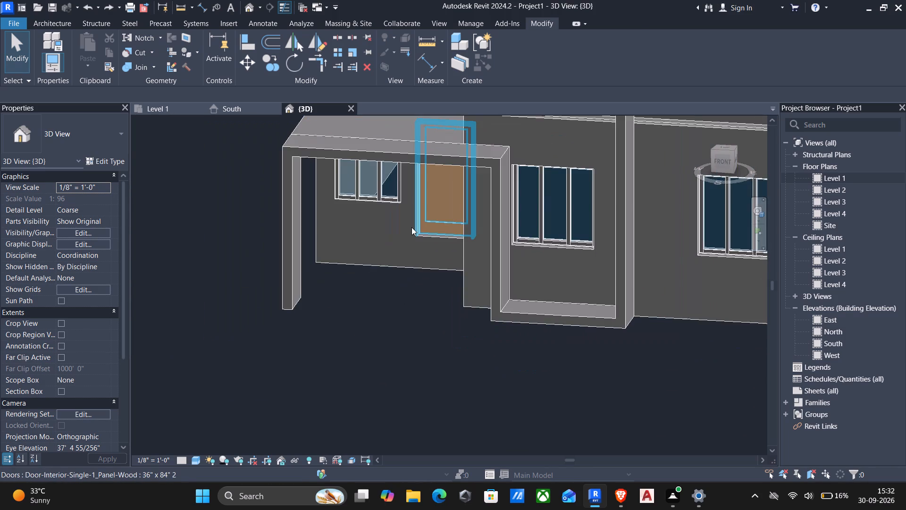
{"action": "scroll", "coordinate": [411, 227], "scroll_direction": "down", "scroll_amount": 5}
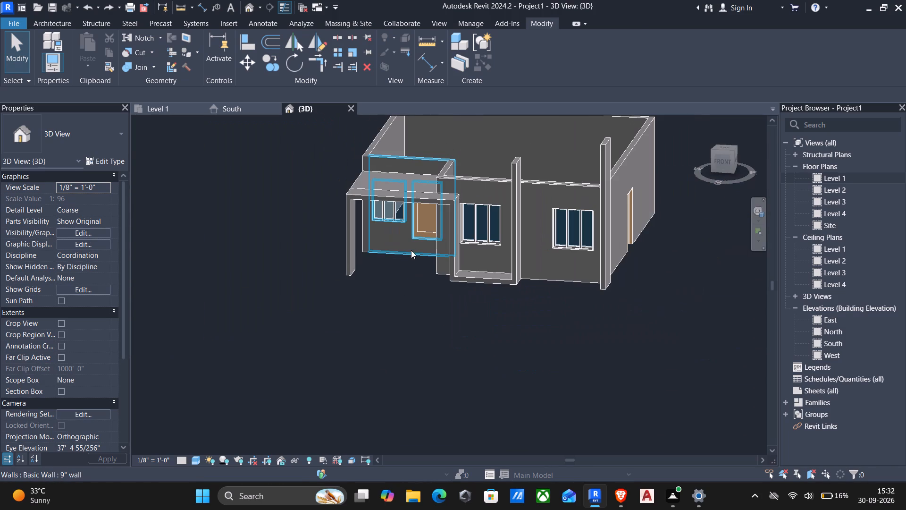
{"action": "scroll", "coordinate": [403, 258], "scroll_direction": "down", "scroll_amount": 2}
{"action": "middle_click_drag", "start_coordinate": [401, 262], "coordinate": [449, 247]}
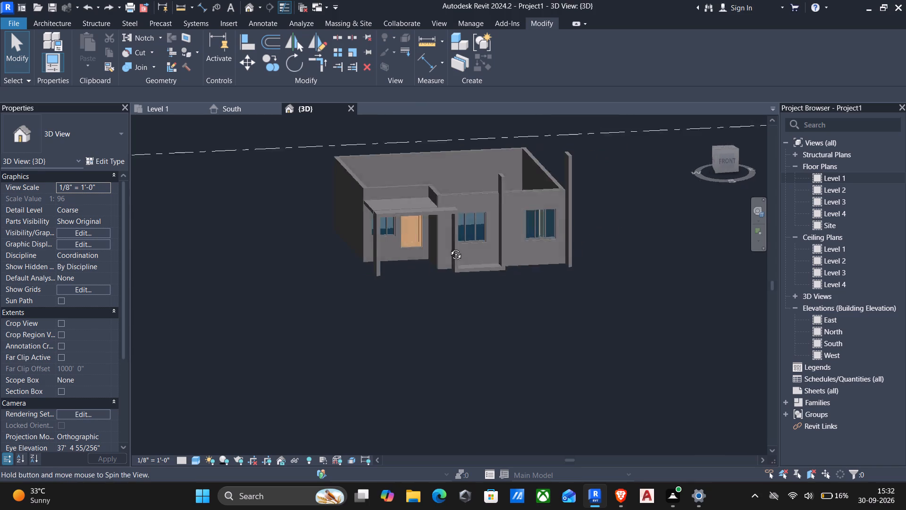
{"action": "middle_click_drag", "start_coordinate": [449, 247], "coordinate": [413, 235]}
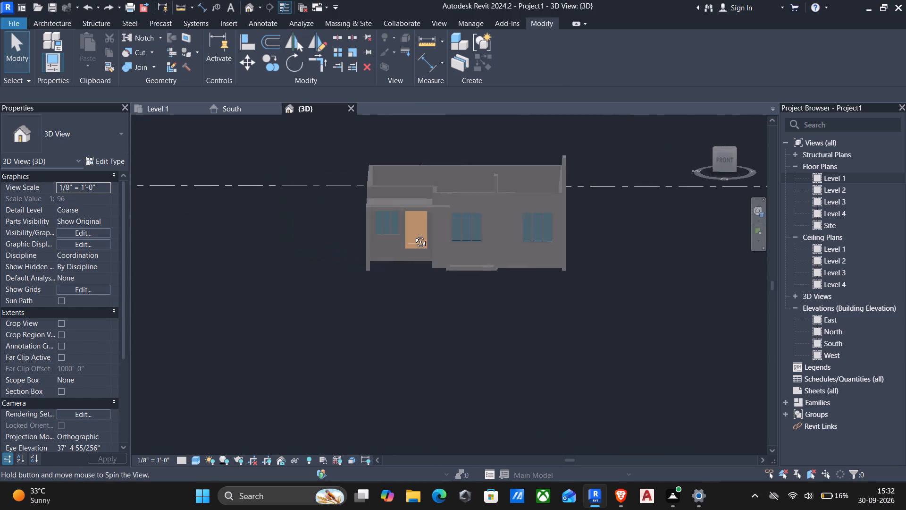
{"action": "middle_click_drag", "start_coordinate": [413, 235], "coordinate": [413, 226]}
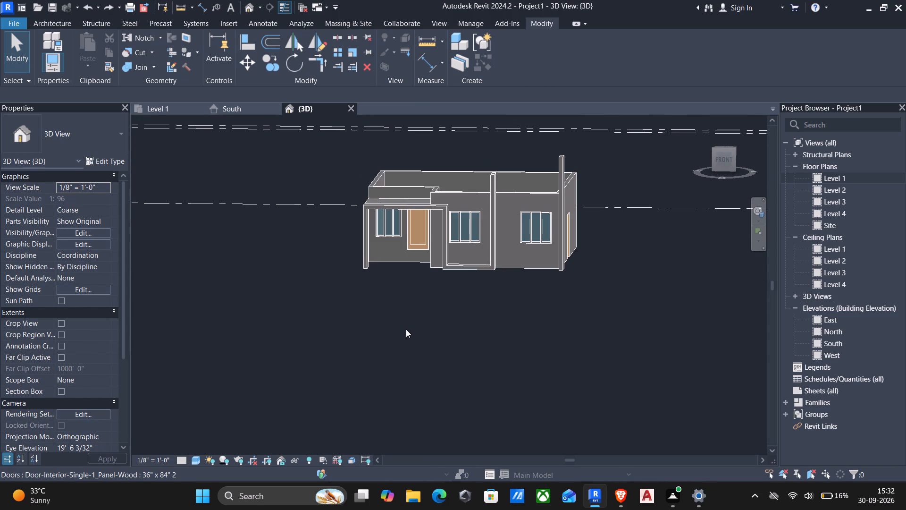
Open the south frame for in-place editing and start a new extrusion with the west column's east face as work plane.
{"action": "scroll", "coordinate": [368, 274], "scroll_direction": "up", "scroll_amount": 4}
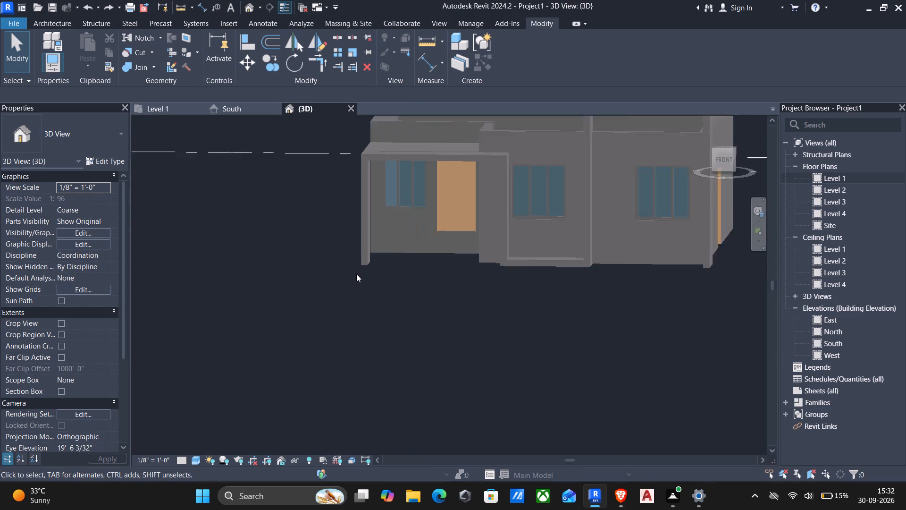
{"action": "scroll", "coordinate": [356, 274], "scroll_direction": "up", "scroll_amount": 5}
{"action": "middle_click_drag", "start_coordinate": [413, 264], "coordinate": [358, 270], "text": "shift"}
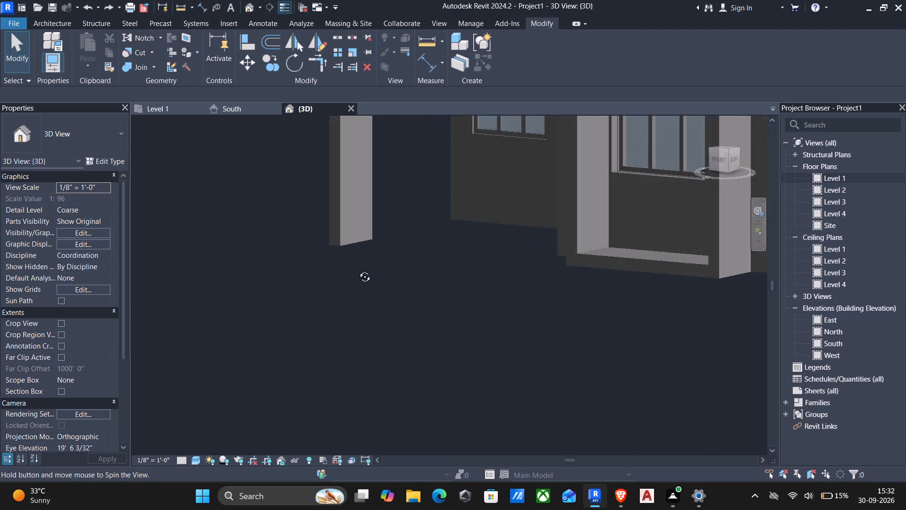
{"action": "middle_click_drag", "start_coordinate": [358, 270], "coordinate": [351, 272], "text": "shift"}
{"action": "left_click", "coordinate": [558, 228]}
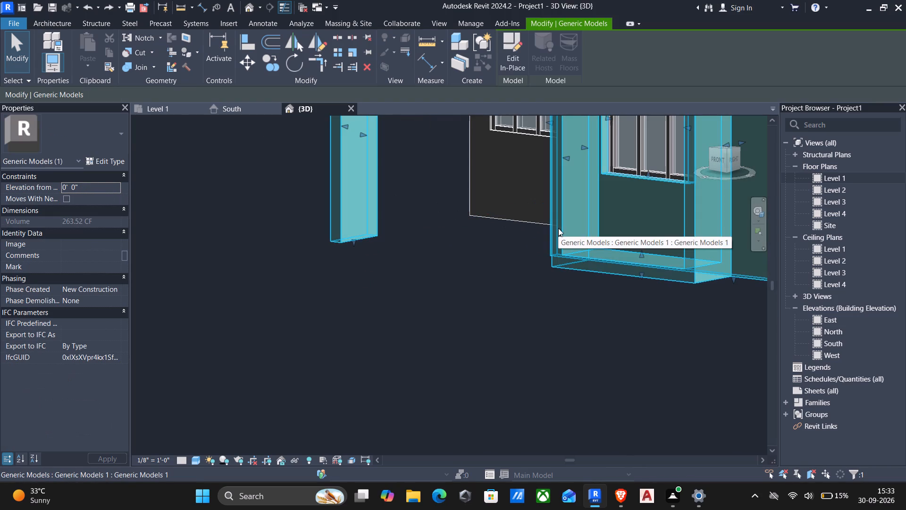
{"action": "left_click", "coordinate": [505, 52]}
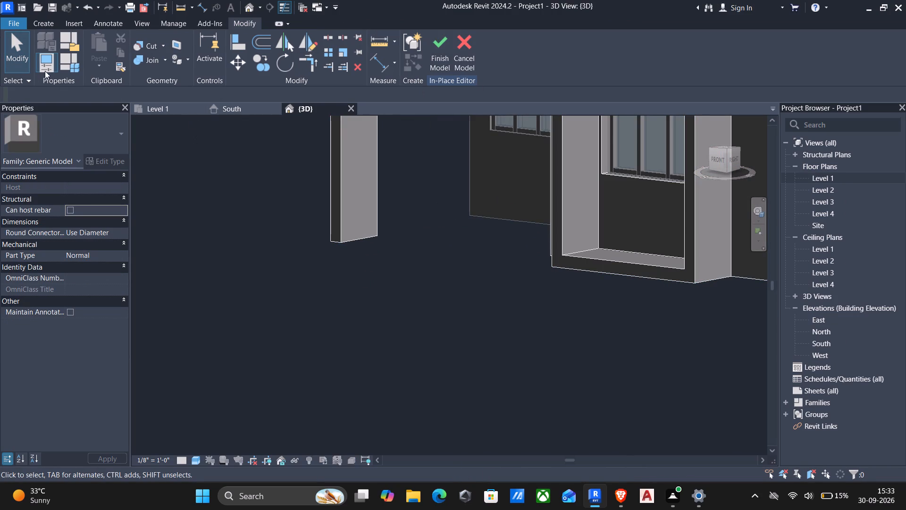
{"action": "left_click", "coordinate": [36, 18]}
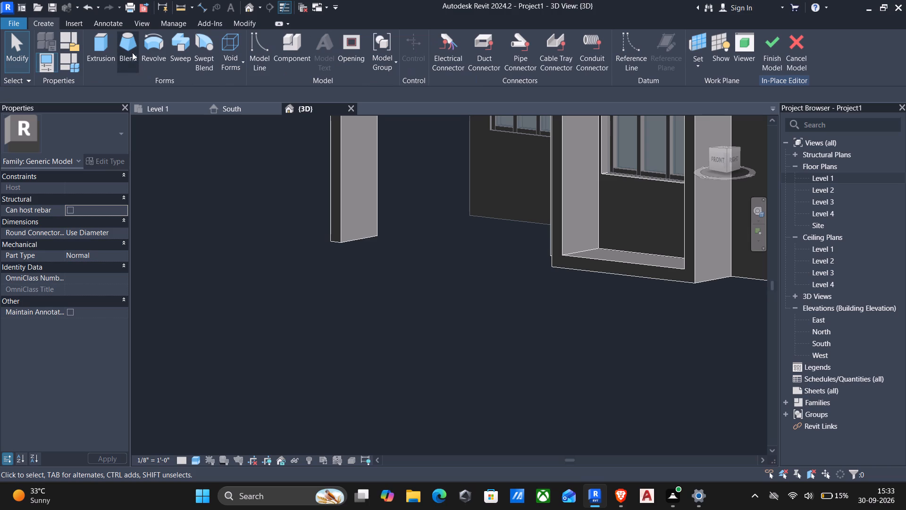
{"action": "left_click", "coordinate": [100, 47]}
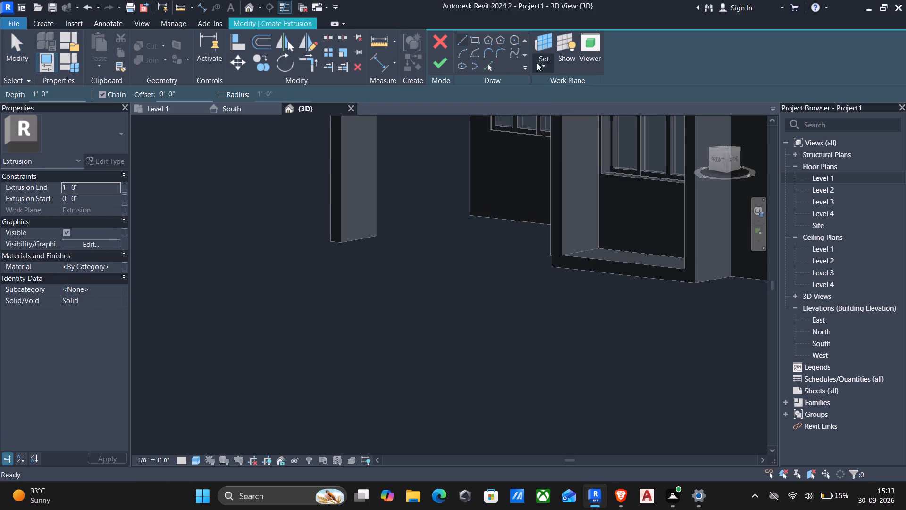
{"action": "left_click", "coordinate": [542, 63]}
{"action": "left_click", "coordinate": [554, 108]}
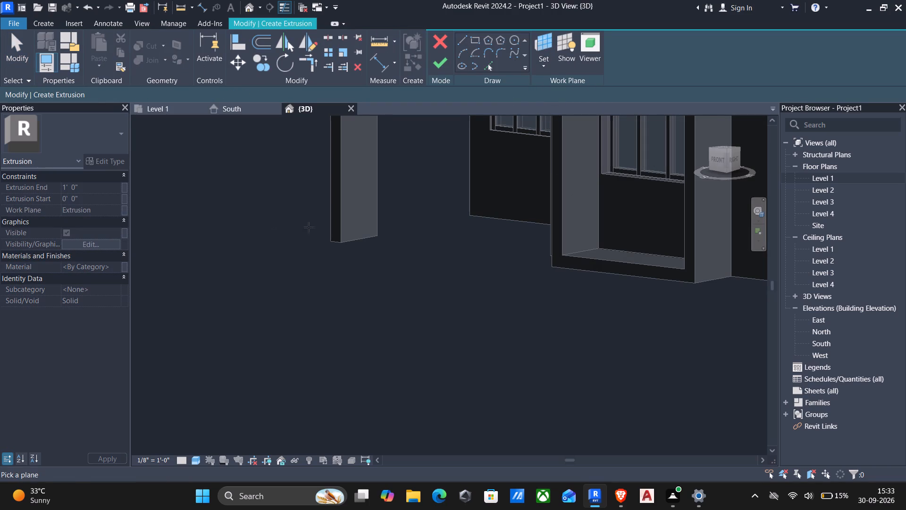
{"action": "left_click", "coordinate": [352, 237]}
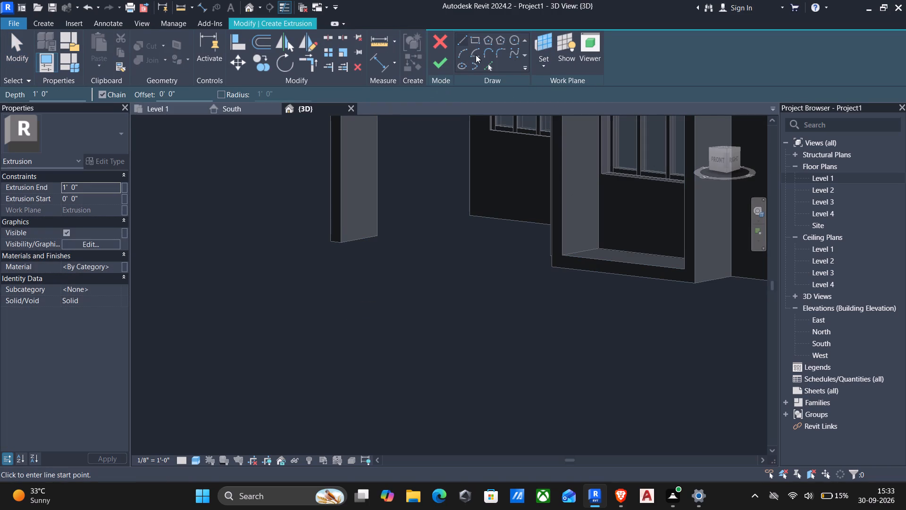
Sketch a rectangle about 1'-4" wide and 10" high from the bottom south corner of the column's east face.
{"action": "left_click", "coordinate": [477, 42]}
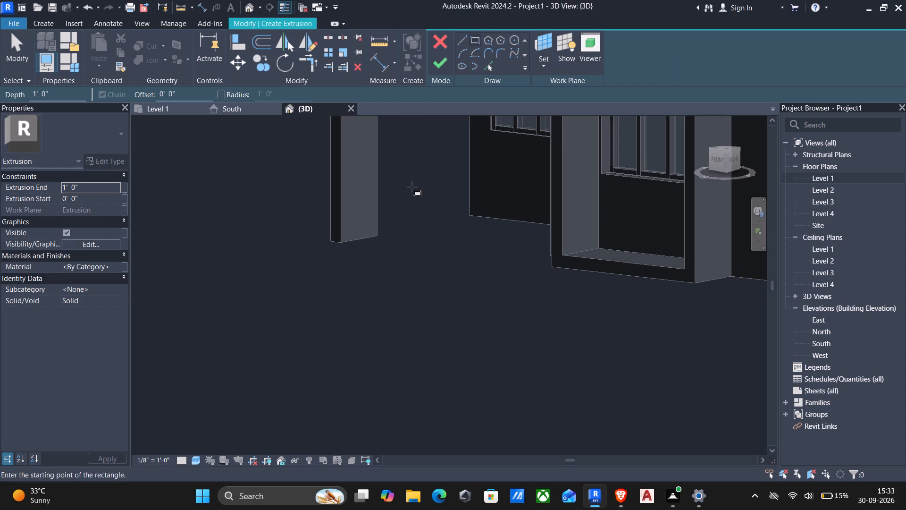
{"action": "scroll", "coordinate": [342, 246], "scroll_direction": "up", "scroll_amount": 4}
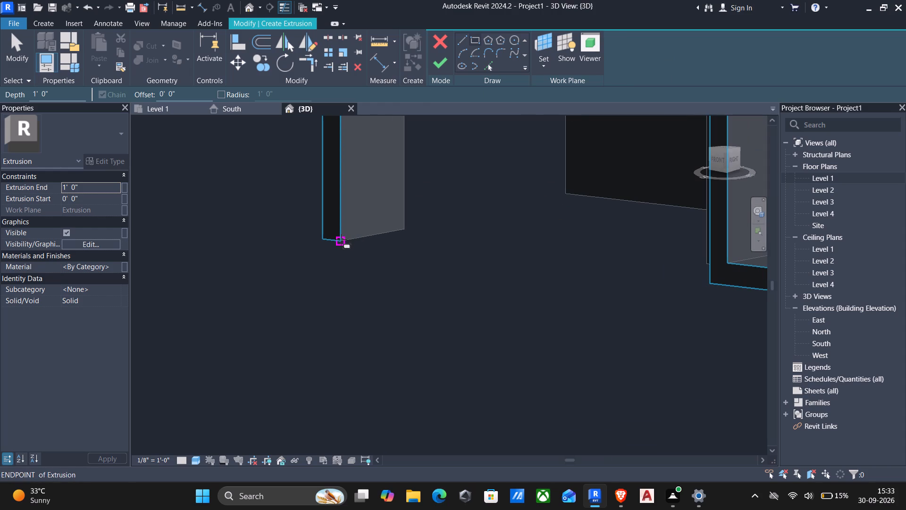
{"action": "left_click", "coordinate": [341, 239]}
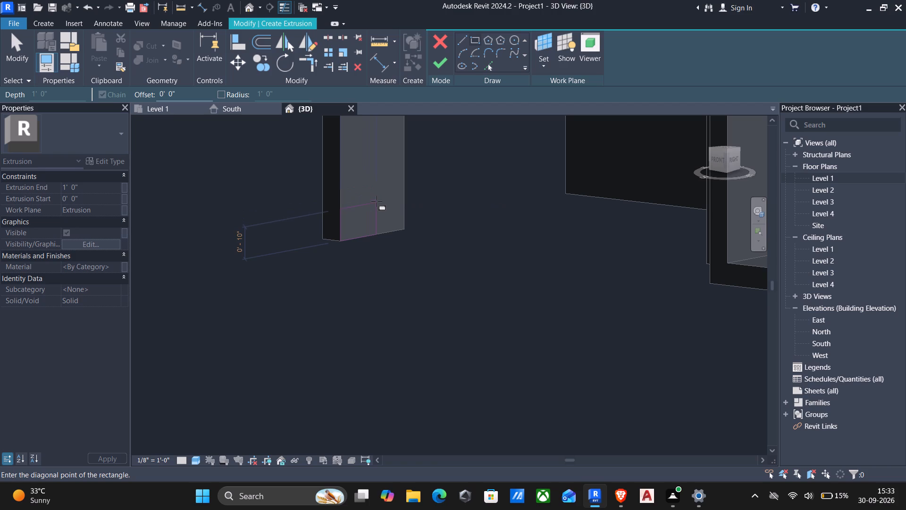
{"action": "left_click", "coordinate": [373, 202]}
{"action": "key", "text": "Escape"}
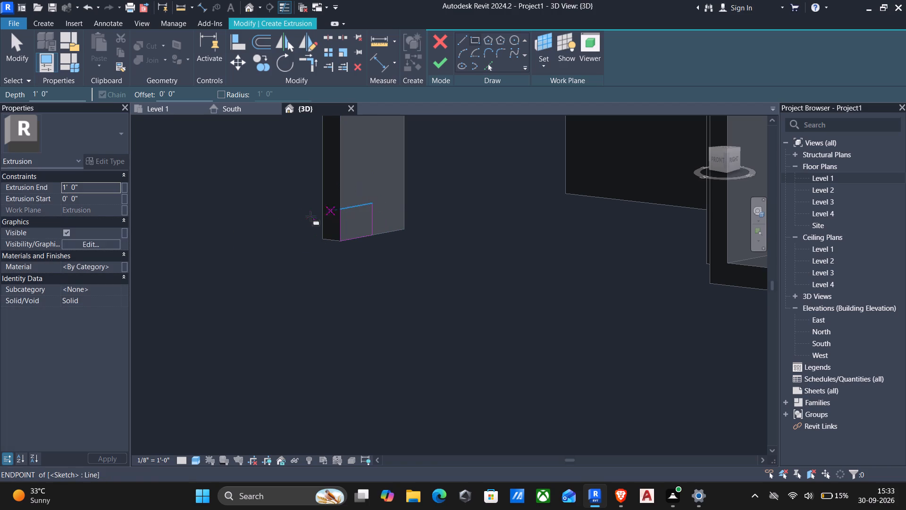
{"action": "key", "text": "Escape"}
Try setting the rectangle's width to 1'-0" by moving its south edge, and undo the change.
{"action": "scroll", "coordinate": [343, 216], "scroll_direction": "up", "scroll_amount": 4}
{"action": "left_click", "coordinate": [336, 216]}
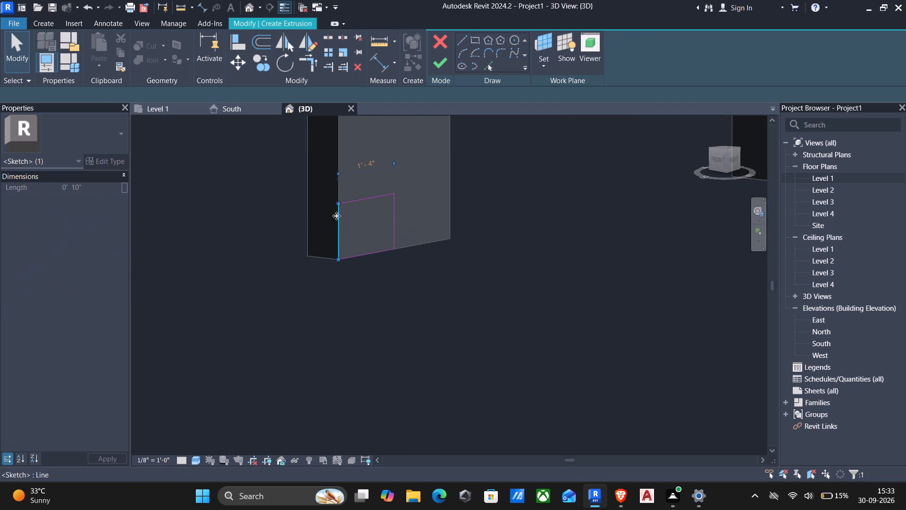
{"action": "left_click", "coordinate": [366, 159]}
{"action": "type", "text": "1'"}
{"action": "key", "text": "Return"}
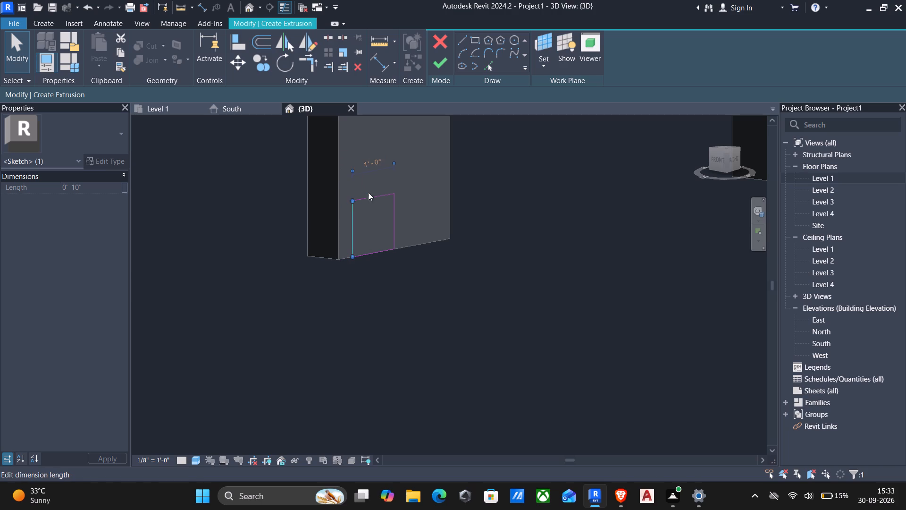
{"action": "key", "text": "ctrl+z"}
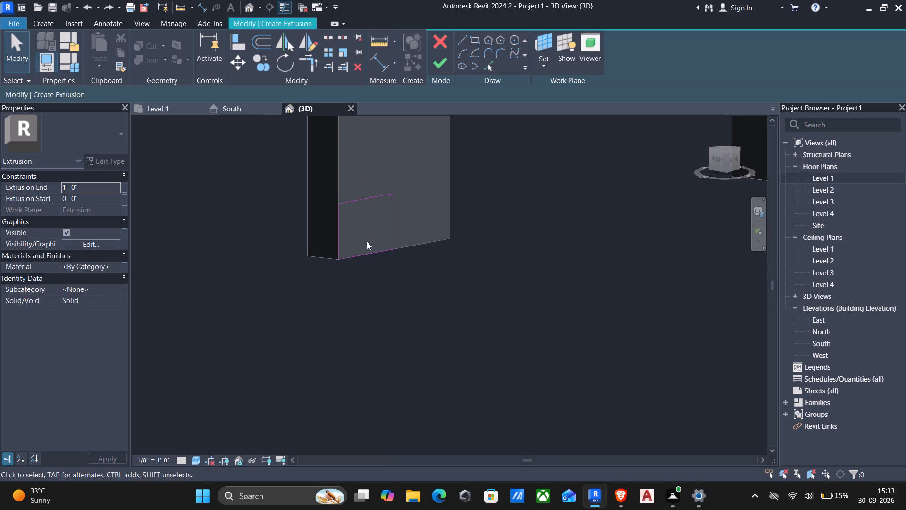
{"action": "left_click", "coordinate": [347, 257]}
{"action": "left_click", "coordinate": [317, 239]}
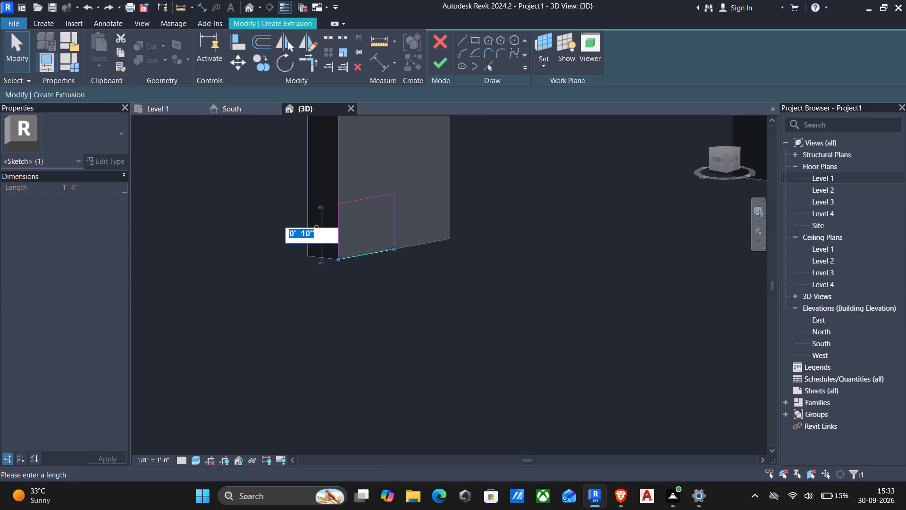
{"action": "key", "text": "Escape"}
Set the rectangle's height to 7" by moving its top edge.
{"action": "left_click", "coordinate": [350, 200]}
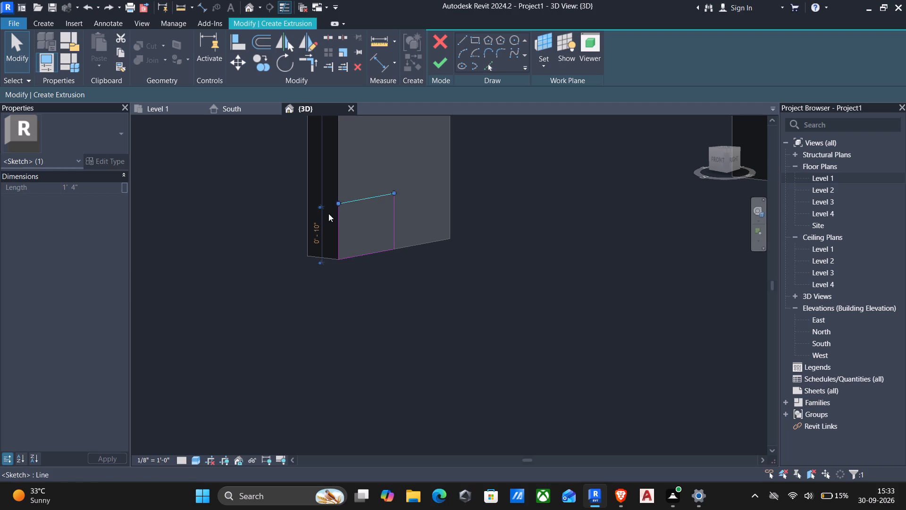
{"action": "left_click_drag", "start_coordinate": [310, 239], "coordinate": [319, 232]}
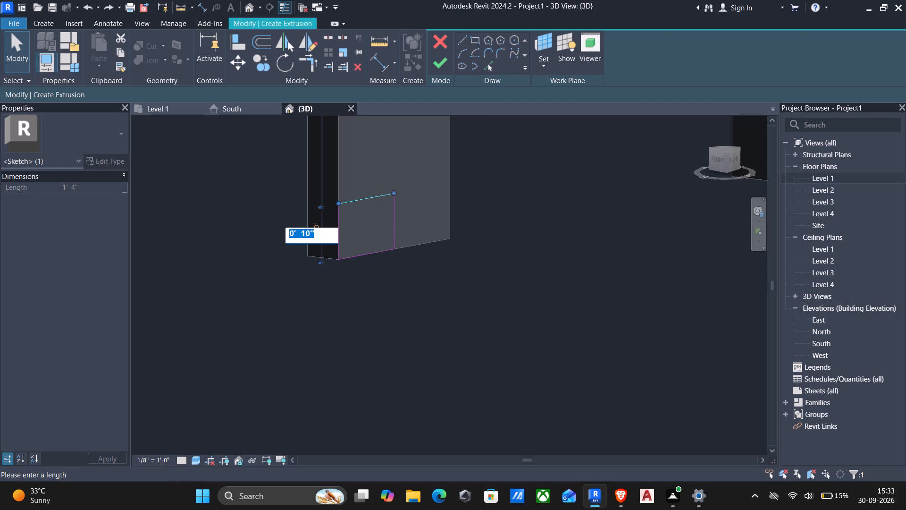
{"action": "key", "text": "7"}
{"action": "key", "text": "shift+quotedbl"}
{"action": "key", "text": "Return"}
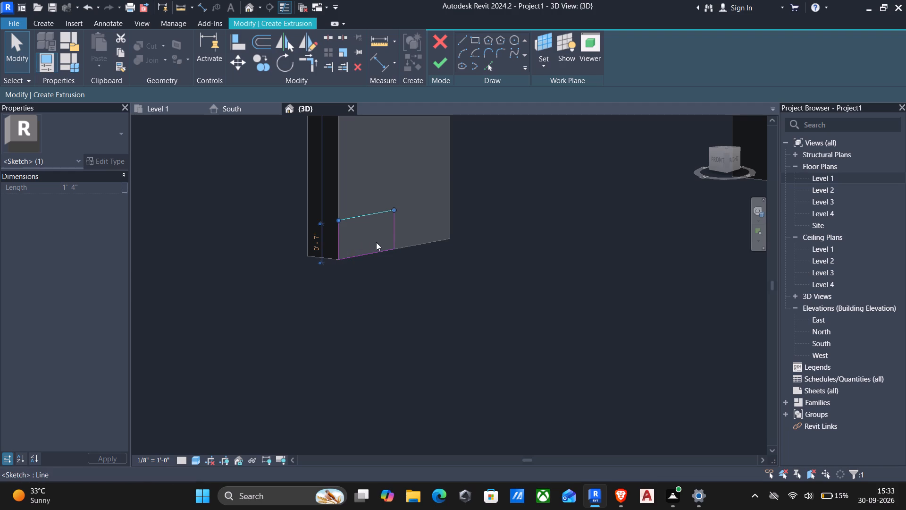
Set the sketched rectangle's width to 1'-0" by moving its vertical edge away from the column's south corner.
{"action": "left_click", "coordinate": [391, 237]}
{"action": "left_click", "coordinate": [375, 183]}
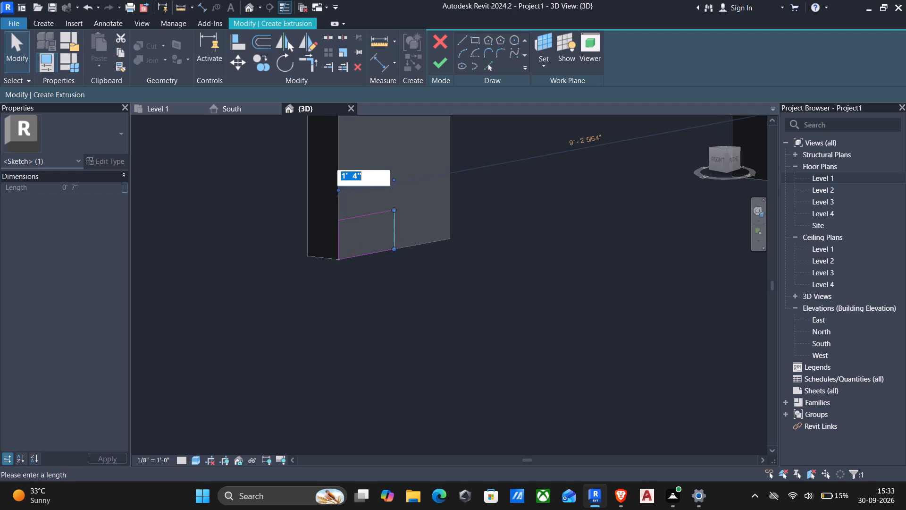
{"action": "key", "text": "1"}
{"action": "key", "text": "apostrophe"}
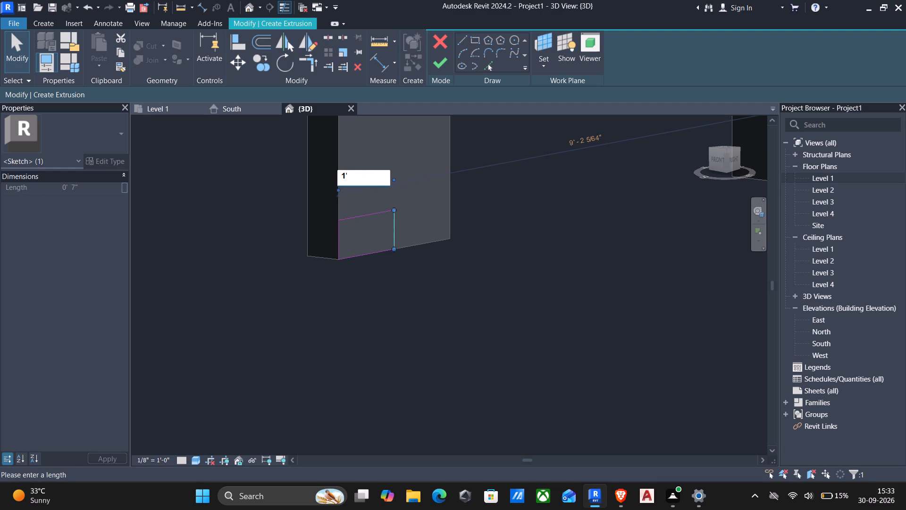
{"action": "key", "text": "Return"}
{"action": "scroll", "coordinate": [377, 221], "scroll_direction": "down", "scroll_amount": 3}
{"action": "key", "text": "Escape"}
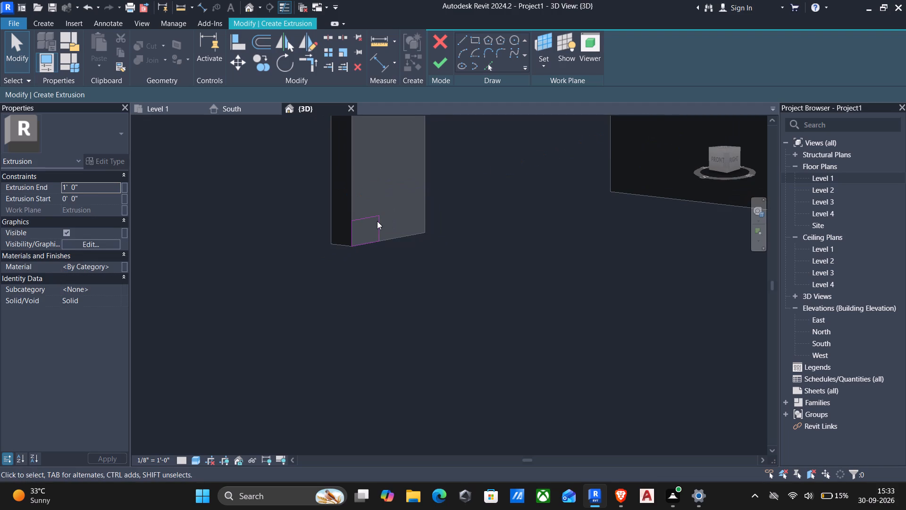
Finish the rectangle sketch as a solid extrusion 1'-0" deep at the base of the west column.
{"action": "scroll", "coordinate": [377, 221], "scroll_direction": "down", "scroll_amount": 2}
{"action": "scroll", "coordinate": [377, 212], "scroll_direction": "up", "scroll_amount": 8}
{"action": "scroll", "coordinate": [363, 212], "scroll_direction": "down", "scroll_amount": 4}
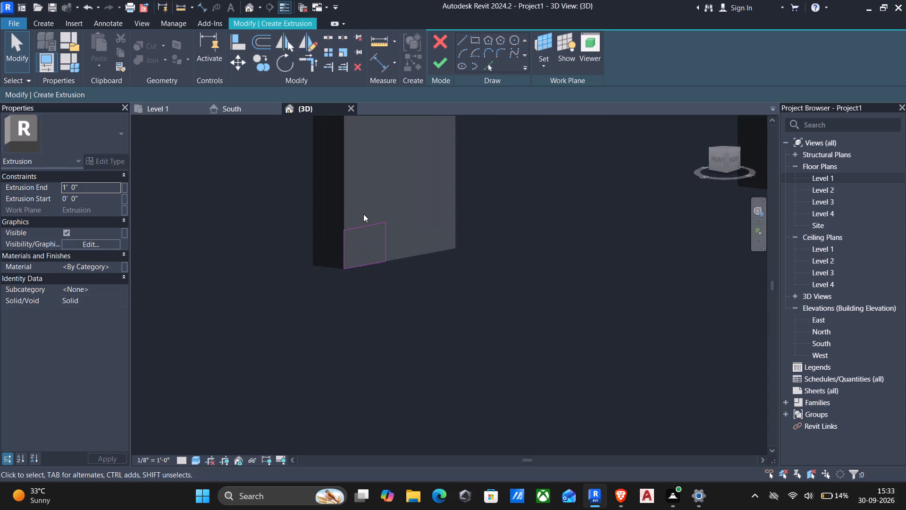
{"action": "scroll", "coordinate": [372, 218], "scroll_direction": "down", "scroll_amount": 7}
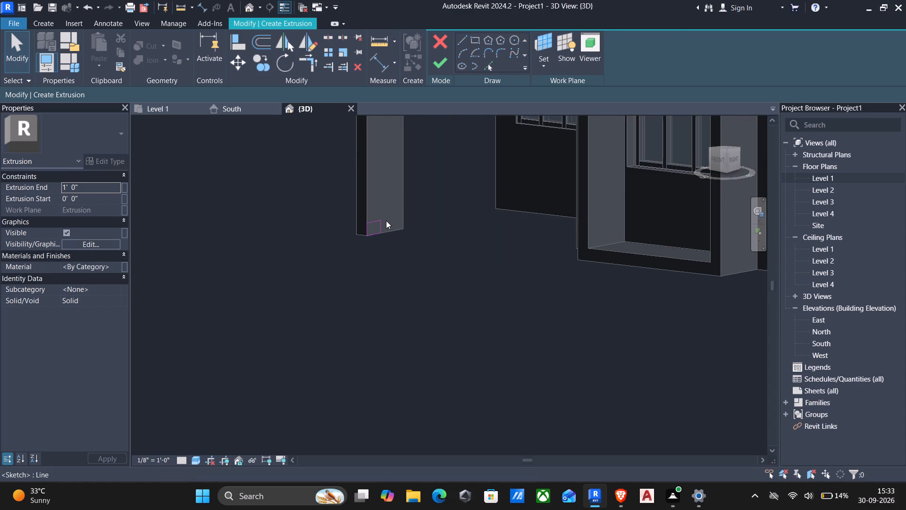
{"action": "scroll", "coordinate": [368, 218], "scroll_direction": "up", "scroll_amount": 5}
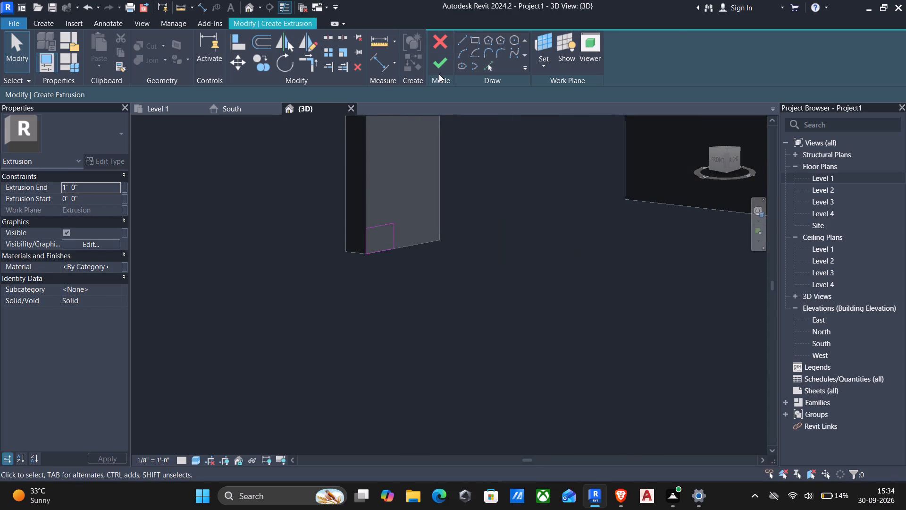
{"action": "left_click", "coordinate": [436, 59]}
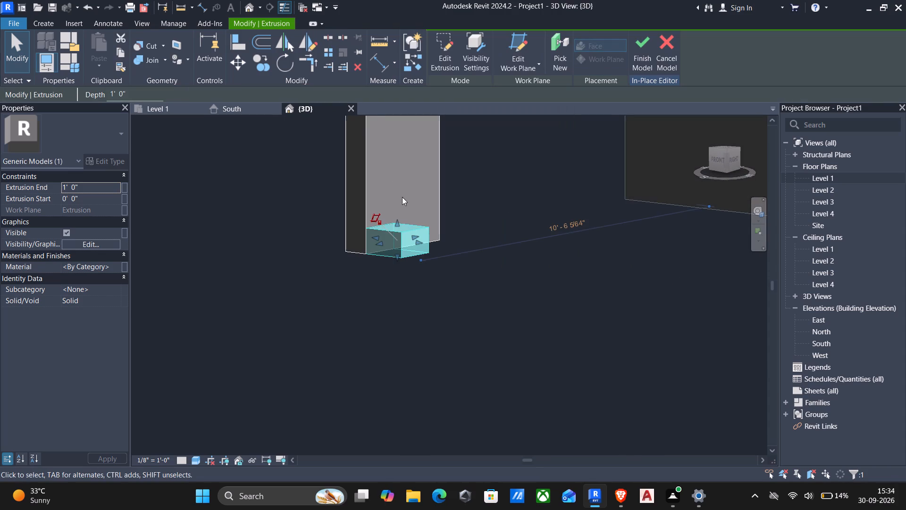
Align the base extrusion's east end face with the west face of the adjacent window frame so it spans the opening.
{"action": "scroll", "coordinate": [412, 212], "scroll_direction": "down", "scroll_amount": 4}
{"action": "middle_click_drag", "start_coordinate": [326, 219], "coordinate": [395, 289], "text": "shift"}
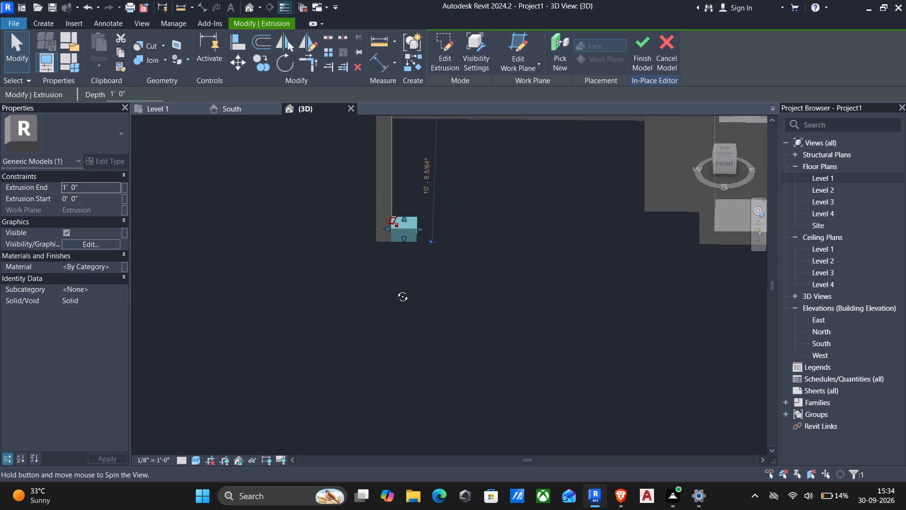
{"action": "middle_click_drag", "start_coordinate": [395, 289], "coordinate": [464, 242], "text": "shift"}
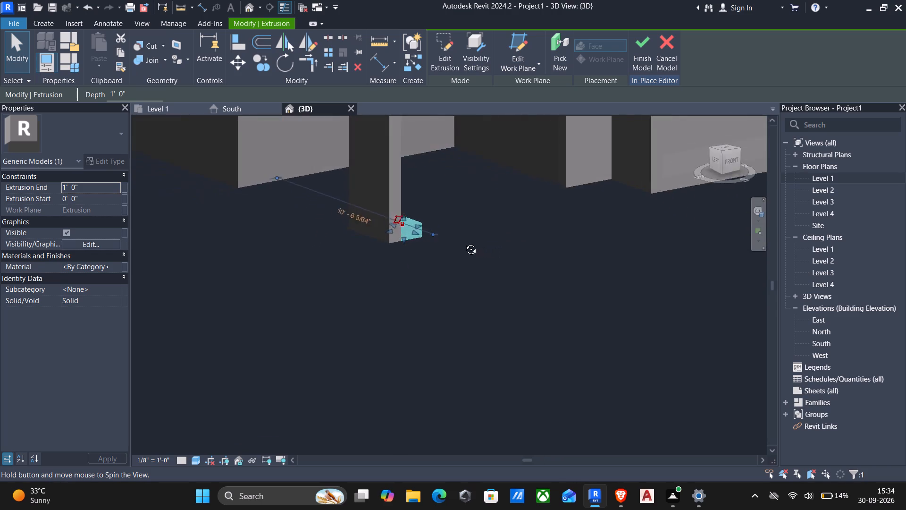
{"action": "middle_click_drag", "start_coordinate": [464, 242], "coordinate": [421, 245], "text": "shift"}
{"action": "key", "text": "Escape"}
{"action": "type", "text": "al"}
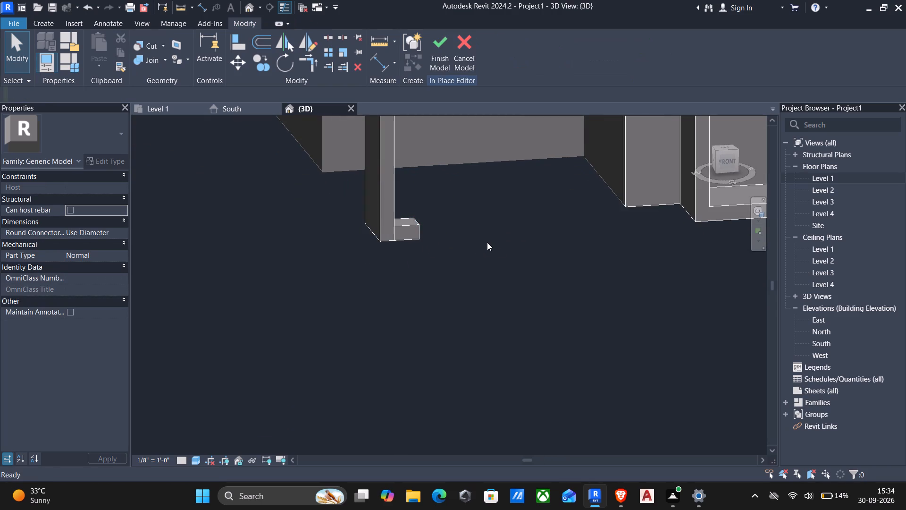
{"action": "left_click", "coordinate": [690, 210]}
{"action": "scroll", "coordinate": [648, 220], "scroll_direction": "down", "scroll_amount": 2}
{"action": "middle_click_drag", "start_coordinate": [626, 231], "coordinate": [463, 241], "text": "shift"}
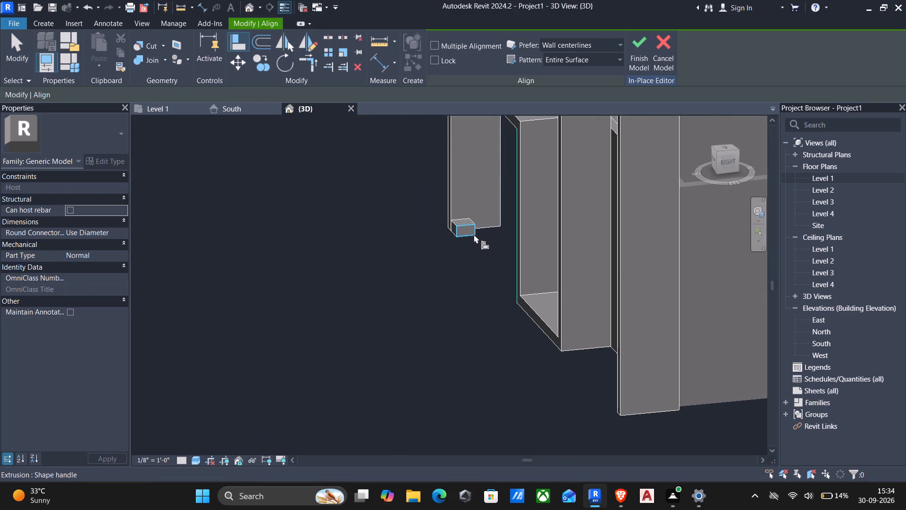
{"action": "left_click", "coordinate": [464, 229]}
{"action": "scroll", "coordinate": [459, 234], "scroll_direction": "down", "scroll_amount": 3}
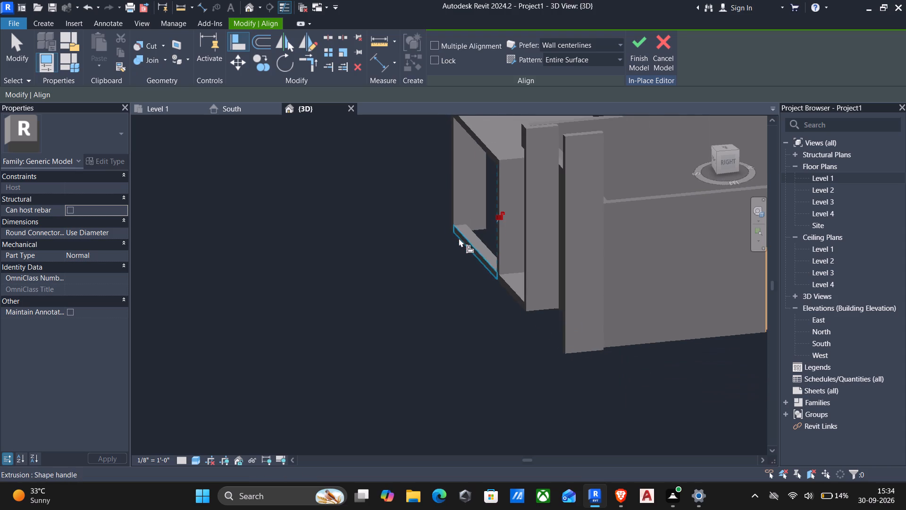
{"action": "key", "text": "Escape"}
{"action": "middle_click_drag", "start_coordinate": [438, 251], "coordinate": [453, 253], "text": "shift"}
{"action": "scroll", "coordinate": [443, 253], "scroll_direction": "down", "scroll_amount": 1, "text": "shift"}
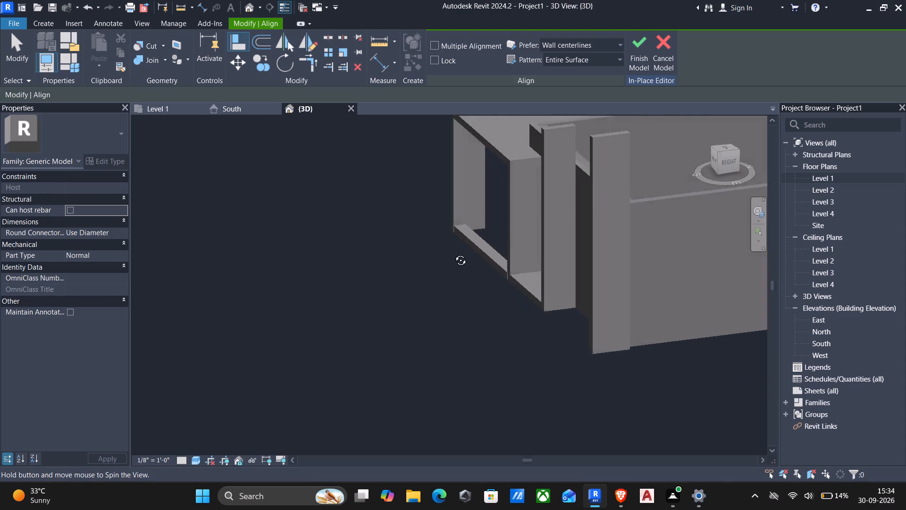
{"action": "middle_click_drag", "start_coordinate": [453, 253], "coordinate": [595, 249], "text": "shift"}
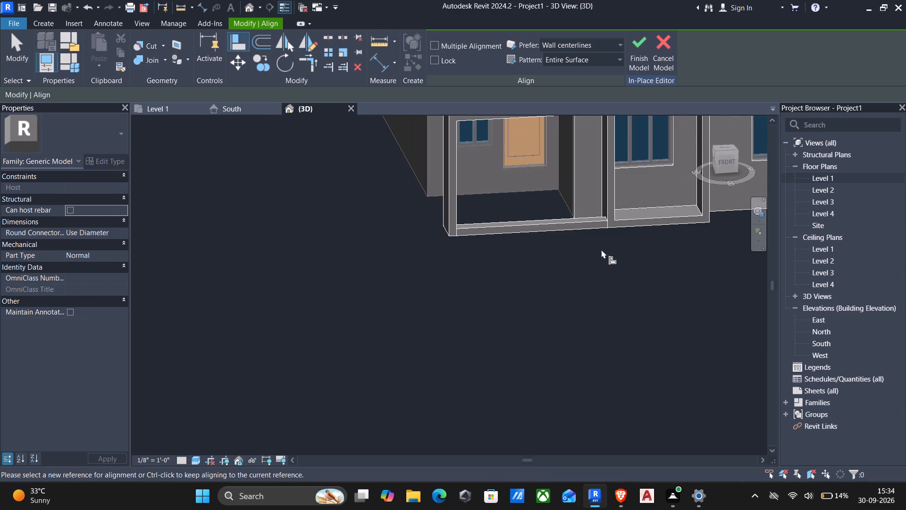
{"action": "scroll", "coordinate": [600, 243], "scroll_direction": "up", "scroll_amount": 3}
{"action": "middle_click_drag", "start_coordinate": [579, 236], "coordinate": [685, 250]}
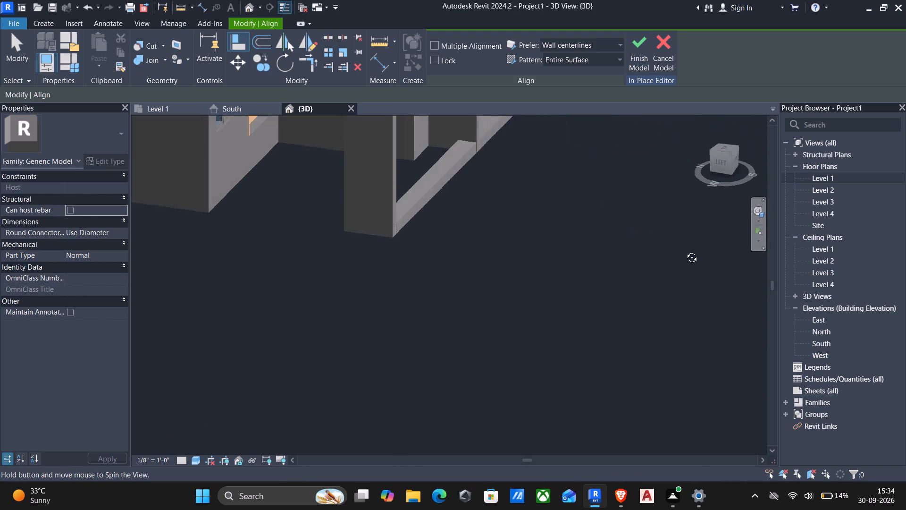
{"action": "middle_click_drag", "start_coordinate": [685, 250], "coordinate": [525, 221]}
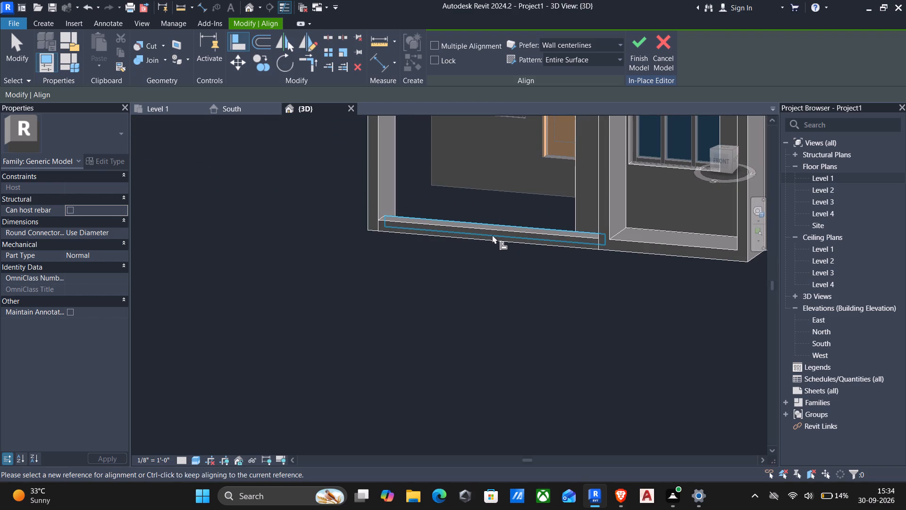
{"action": "key", "text": "Escape"}
In Wireframe display, copy the base extrusion with Constrain off from its lower south corner to its upper north corner, forming a second step.
{"action": "left_click", "coordinate": [483, 228]}
{"action": "scroll", "coordinate": [349, 250], "scroll_direction": "down", "scroll_amount": 2}
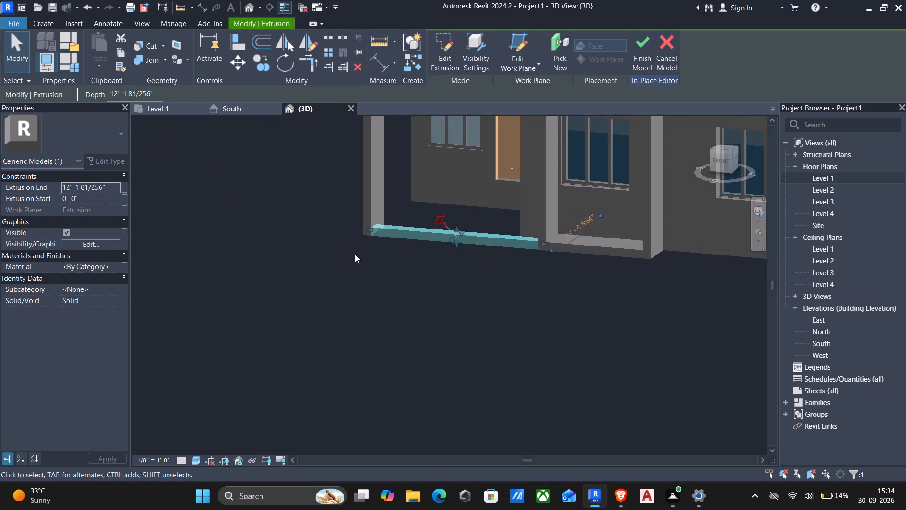
{"action": "middle_click_drag", "start_coordinate": [344, 255], "coordinate": [414, 241]}
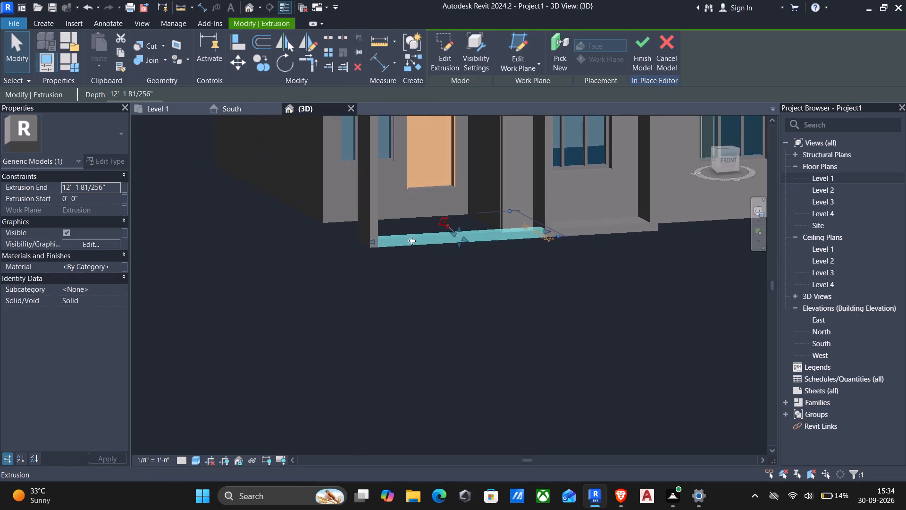
{"action": "scroll", "coordinate": [379, 255], "scroll_direction": "down", "scroll_amount": 1}
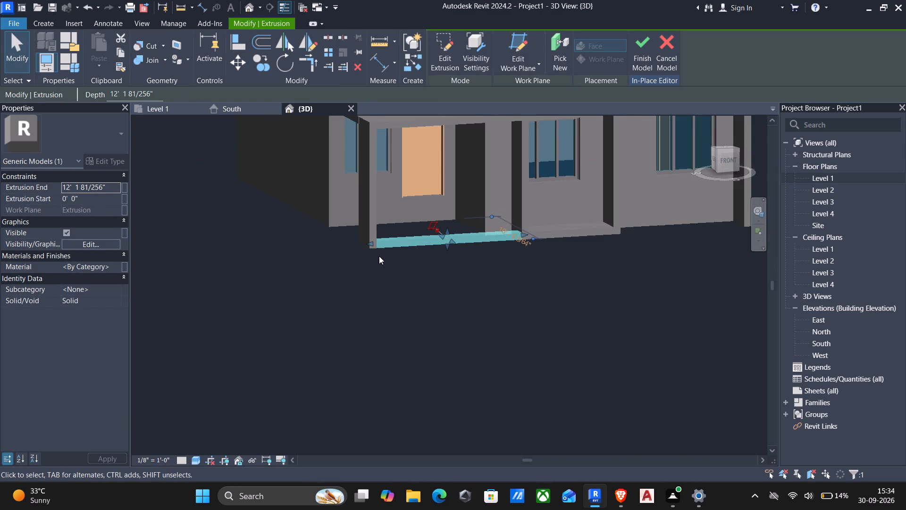
{"action": "middle_click_drag", "start_coordinate": [391, 270], "coordinate": [435, 264], "text": "shift"}
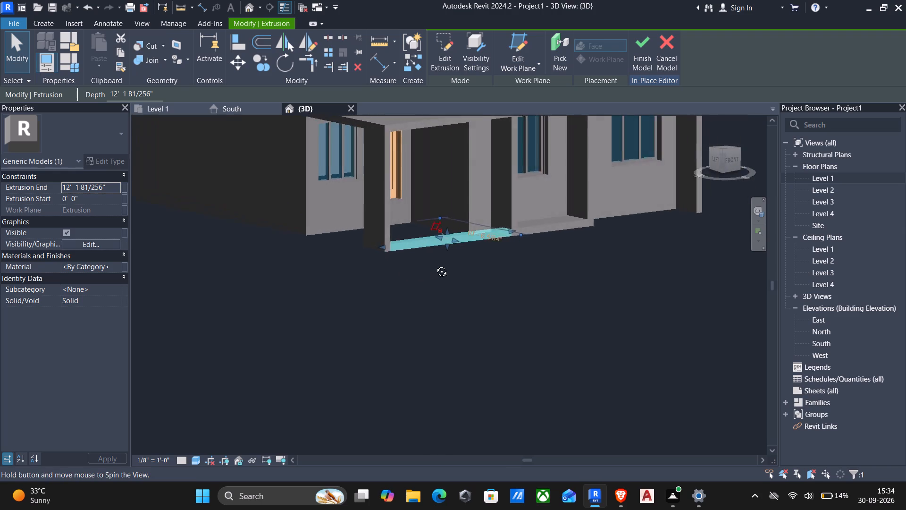
{"action": "middle_click_drag", "start_coordinate": [435, 264], "coordinate": [473, 297], "text": "shift"}
{"action": "scroll", "coordinate": [452, 207], "scroll_direction": "up", "scroll_amount": 9}
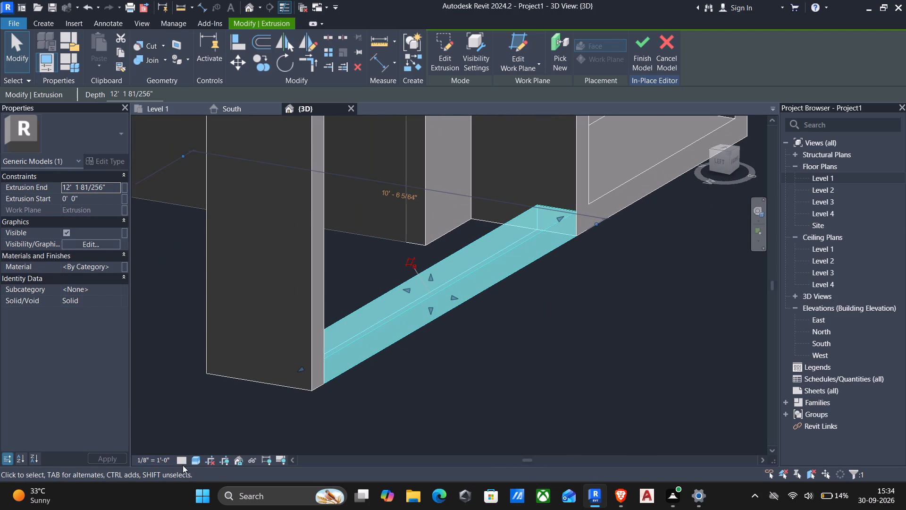
{"action": "left_click", "coordinate": [196, 461]}
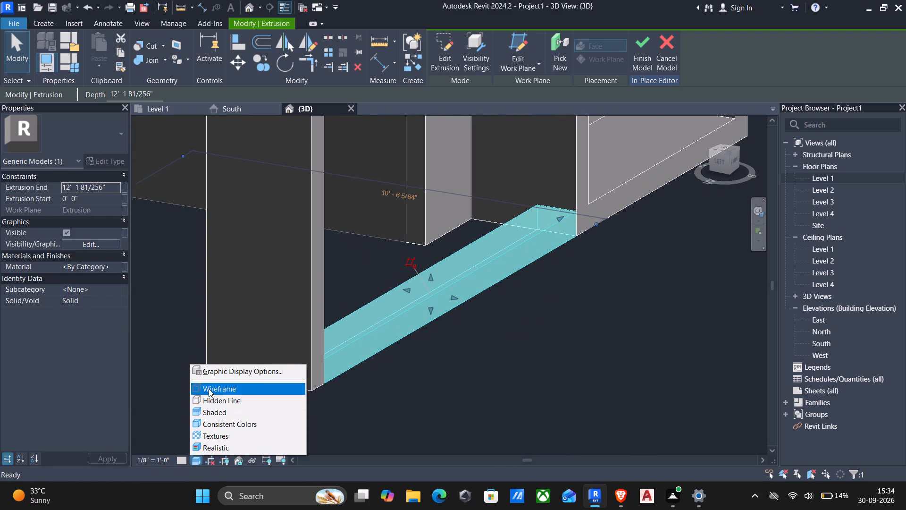
{"action": "left_click", "coordinate": [209, 385]}
{"action": "middle_click_drag", "start_coordinate": [386, 369], "coordinate": [396, 335], "text": "shift"}
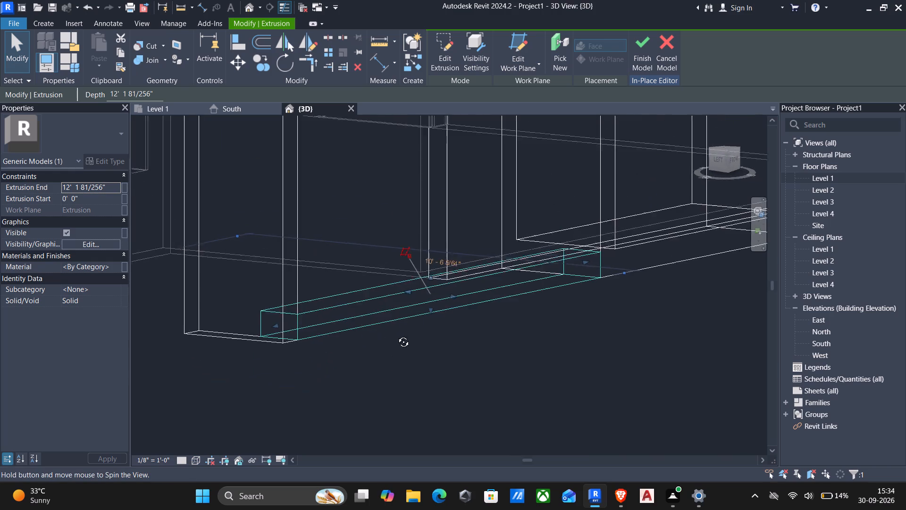
{"action": "middle_click_drag", "start_coordinate": [396, 335], "coordinate": [430, 326], "text": "shift"}
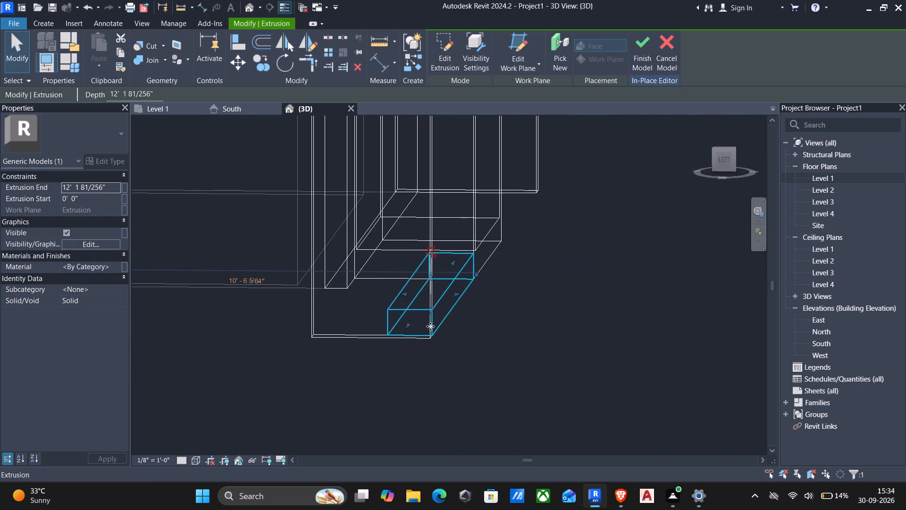
{"action": "type", "text": "co"}
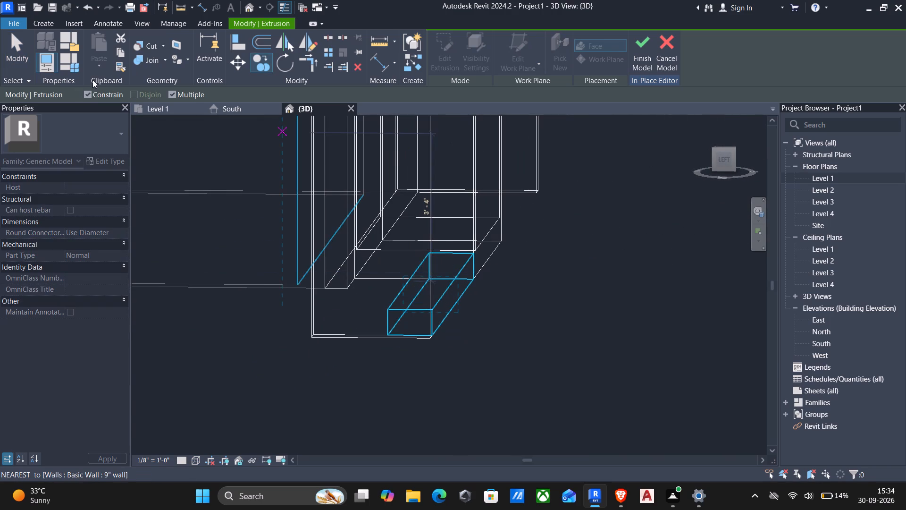
{"action": "left_click", "coordinate": [85, 93]}
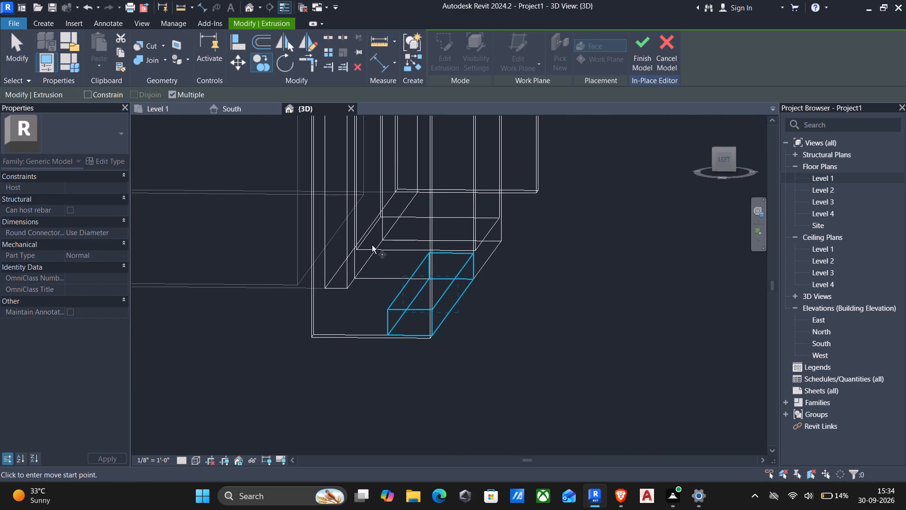
{"action": "scroll", "coordinate": [451, 282], "scroll_direction": "up", "scroll_amount": 5}
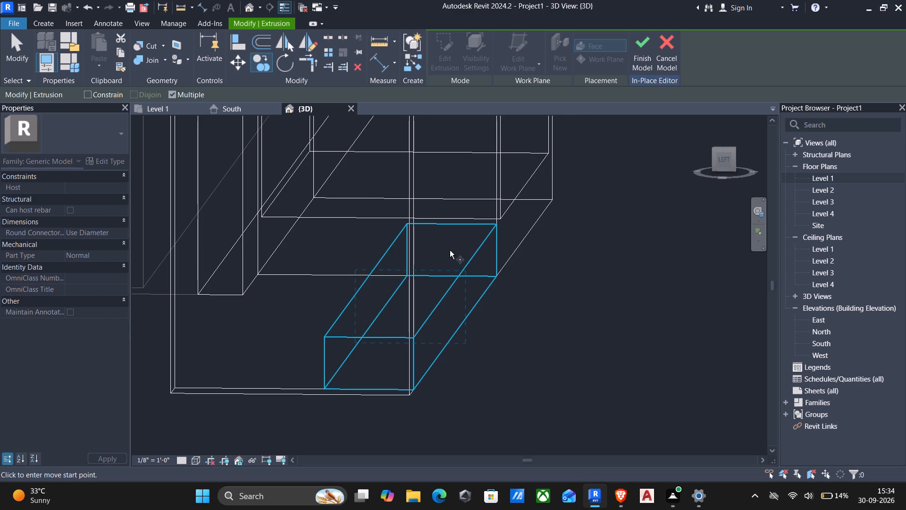
{"action": "left_click", "coordinate": [498, 275]}
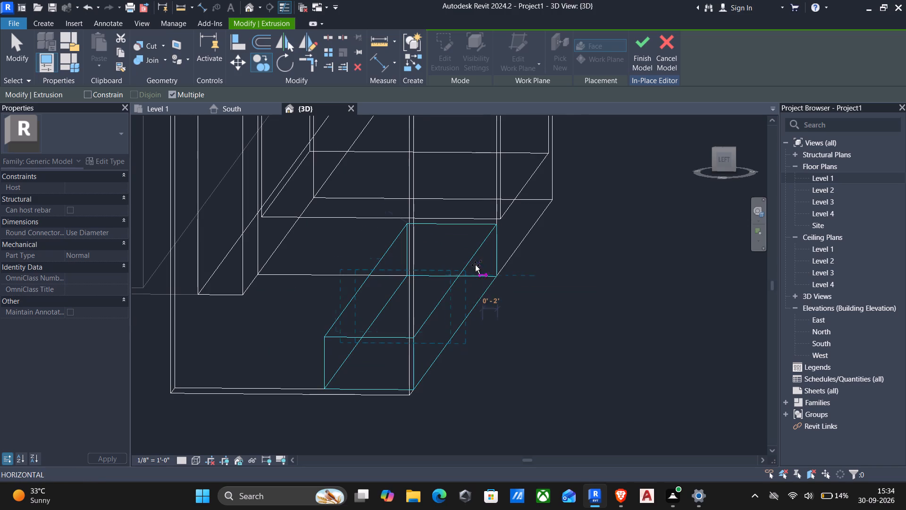
{"action": "left_click", "coordinate": [411, 225]}
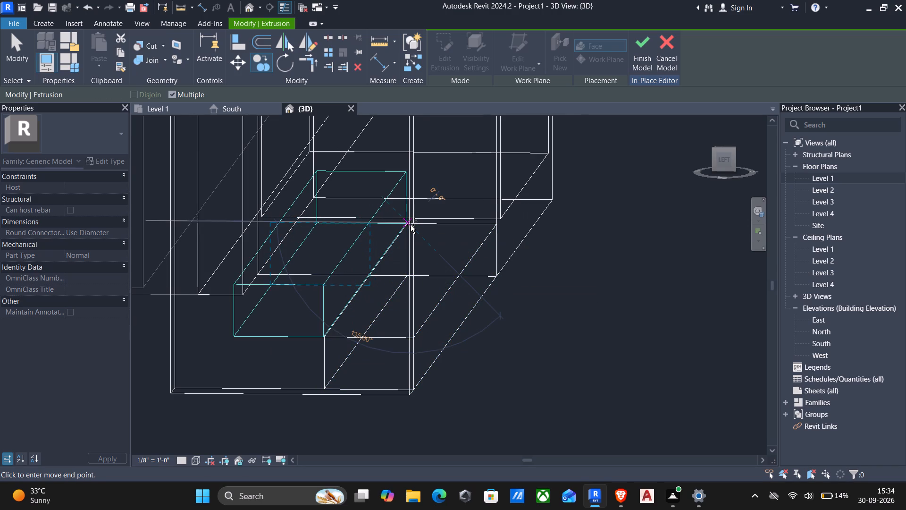
{"action": "key", "text": "Escape"}
{"action": "scroll", "coordinate": [411, 225], "scroll_direction": "down", "scroll_amount": 4}
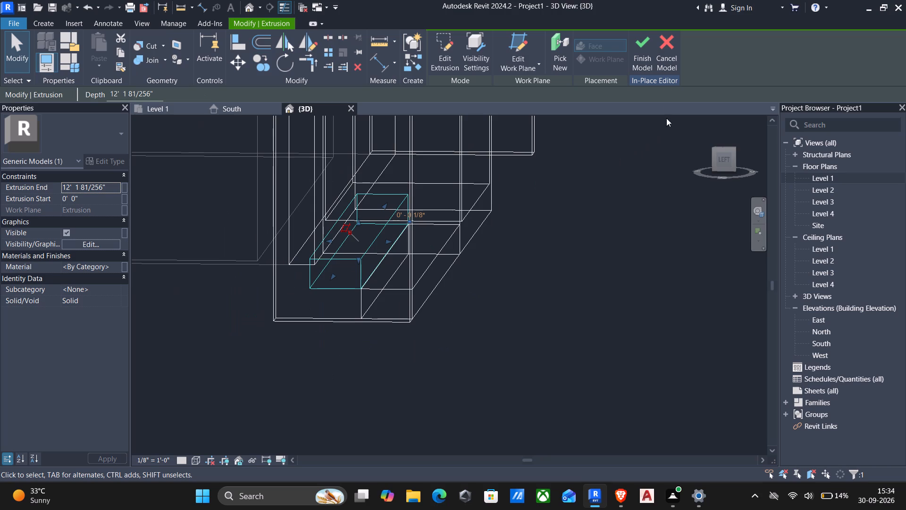
Finish the in-place model of the south frame.
{"action": "left_click", "coordinate": [646, 50]}
Set the 3D view's visual style to Shaded and check the two entrance steps from the front and back.
{"action": "scroll", "coordinate": [579, 113], "scroll_direction": "down", "scroll_amount": 4}
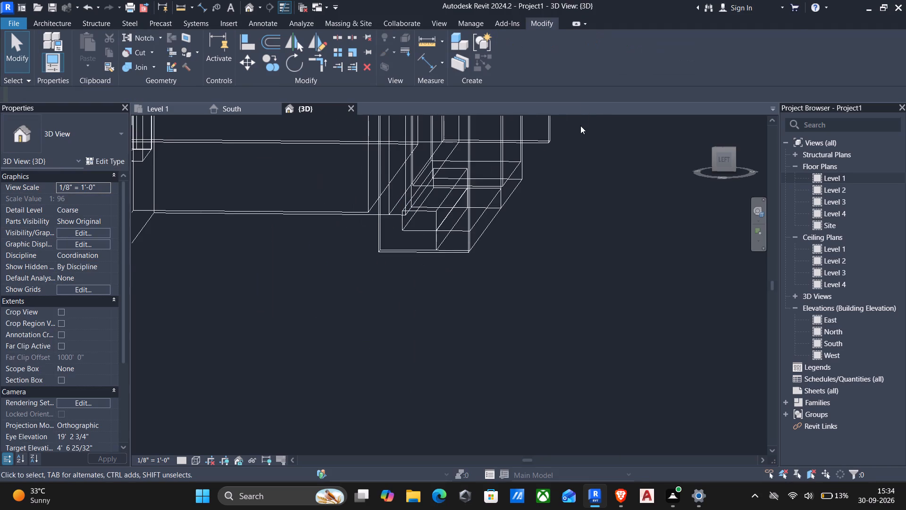
{"action": "left_click", "coordinate": [196, 460]}
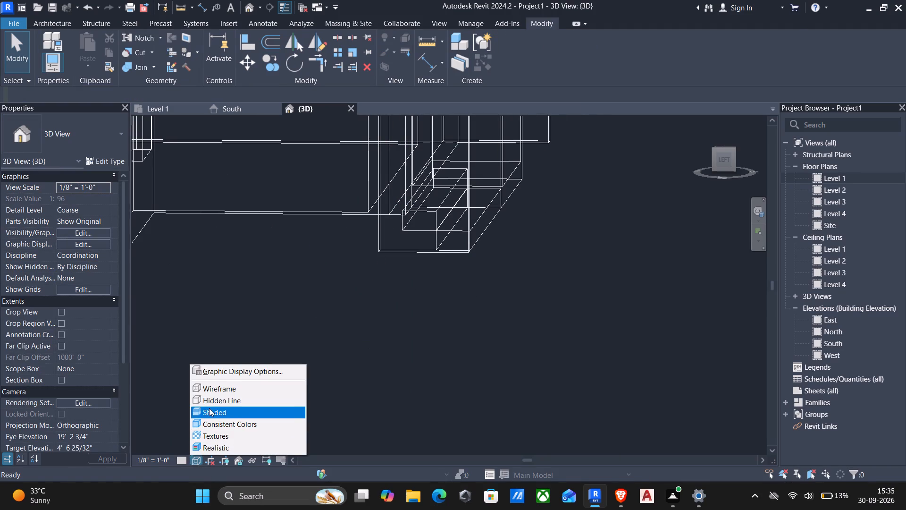
{"action": "left_click", "coordinate": [209, 408]}
{"action": "scroll", "coordinate": [233, 417], "scroll_direction": "down", "scroll_amount": 2}
{"action": "middle_click_drag", "start_coordinate": [242, 415], "coordinate": [151, 414], "text": "shift"}
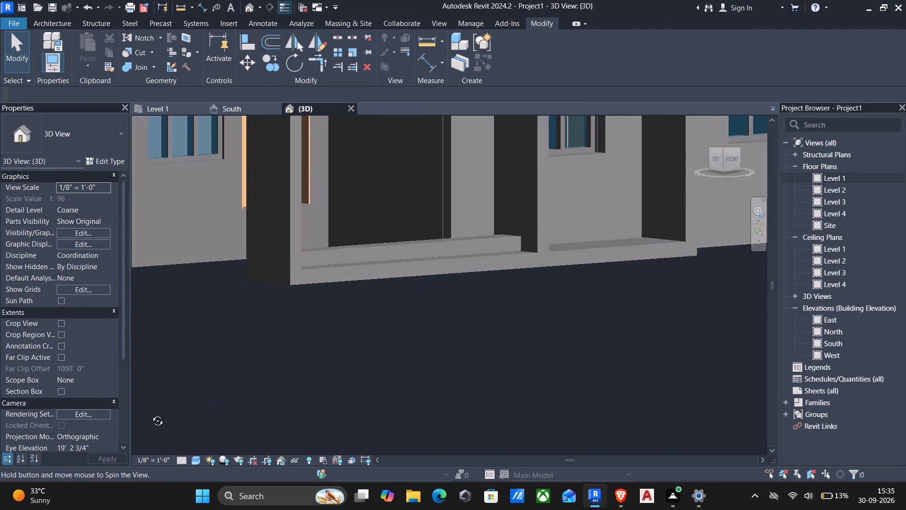
{"action": "middle_click_drag", "start_coordinate": [151, 414], "coordinate": [302, 401], "text": "shift"}
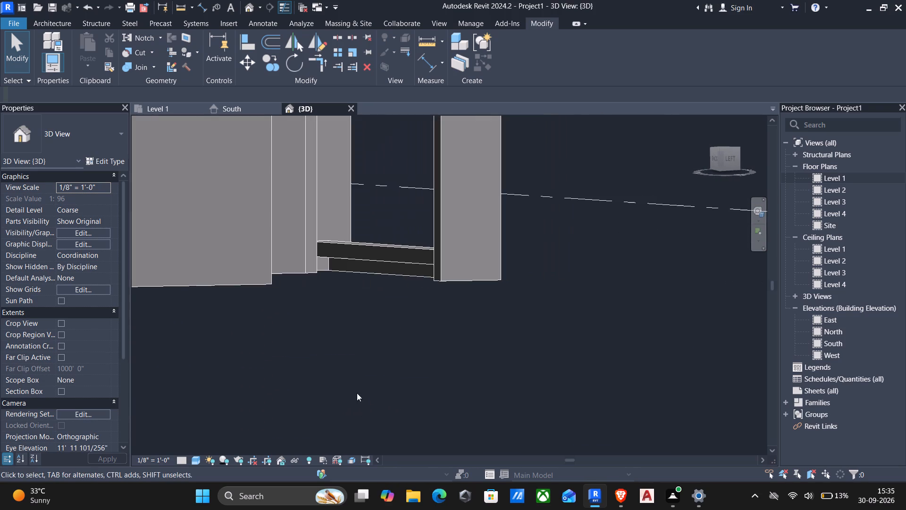
{"action": "middle_click_drag", "start_coordinate": [591, 343], "coordinate": [270, 382], "text": "shift"}
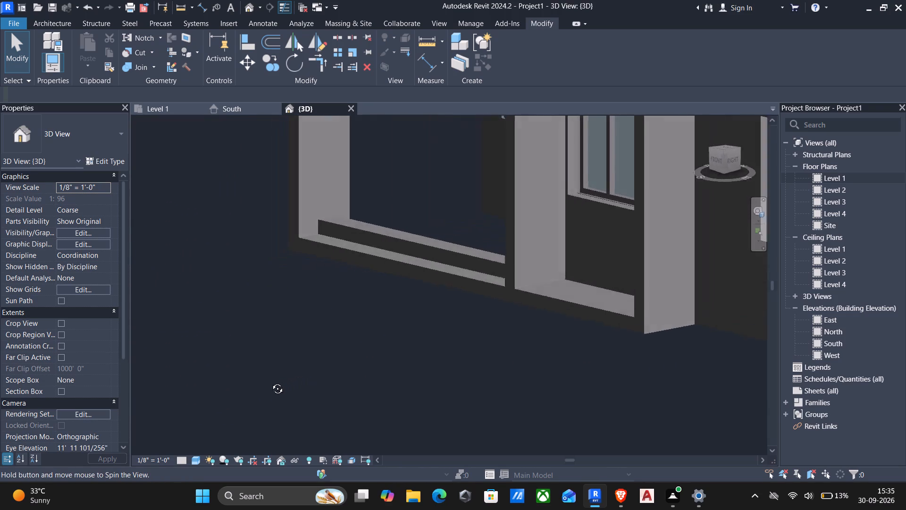
Open the south frame's in-place model for editing again.
{"action": "middle_click_drag", "start_coordinate": [270, 382], "coordinate": [266, 395], "text": "shift"}
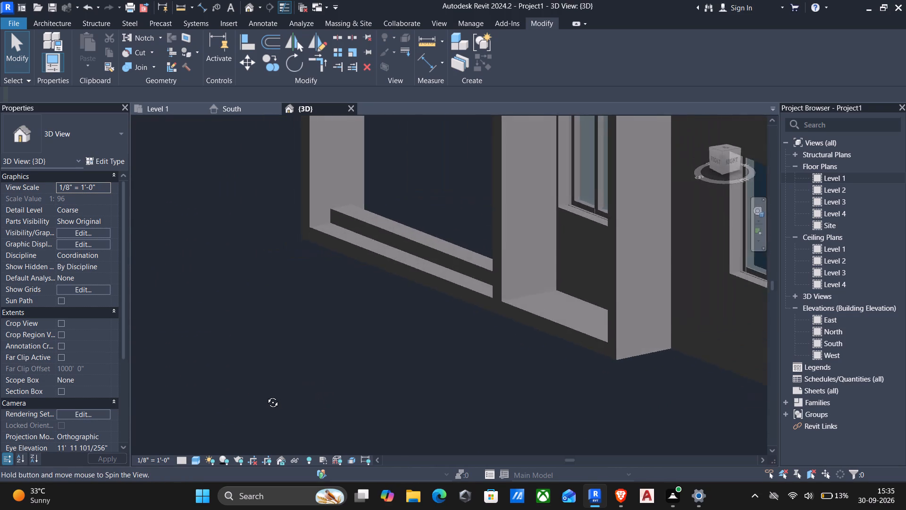
{"action": "middle_click_drag", "start_coordinate": [266, 395], "coordinate": [367, 385], "text": "shift"}
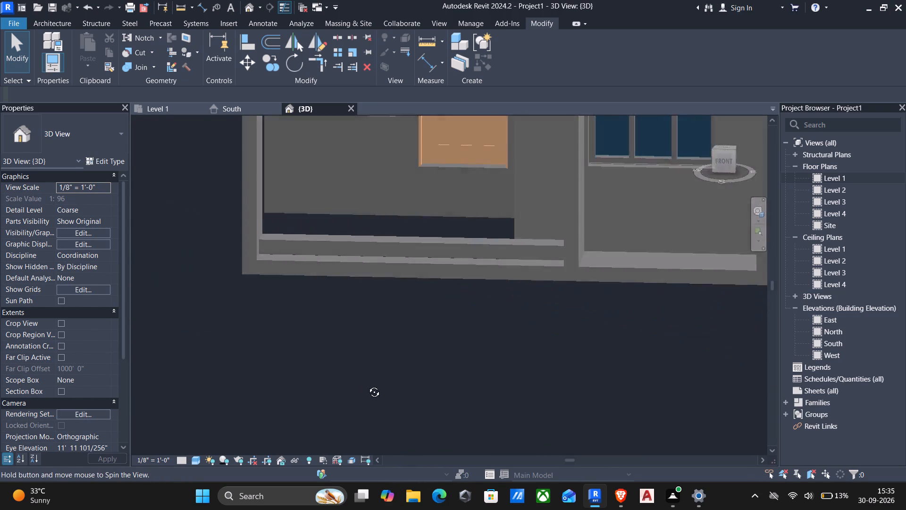
{"action": "middle_click_drag", "start_coordinate": [367, 385], "coordinate": [436, 379], "text": "shift"}
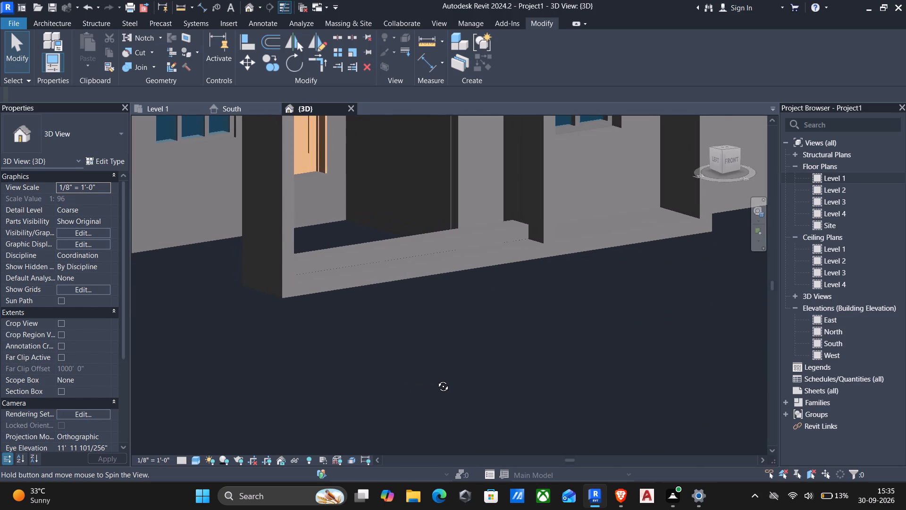
{"action": "middle_click_drag", "start_coordinate": [436, 379], "coordinate": [359, 379], "text": "shift"}
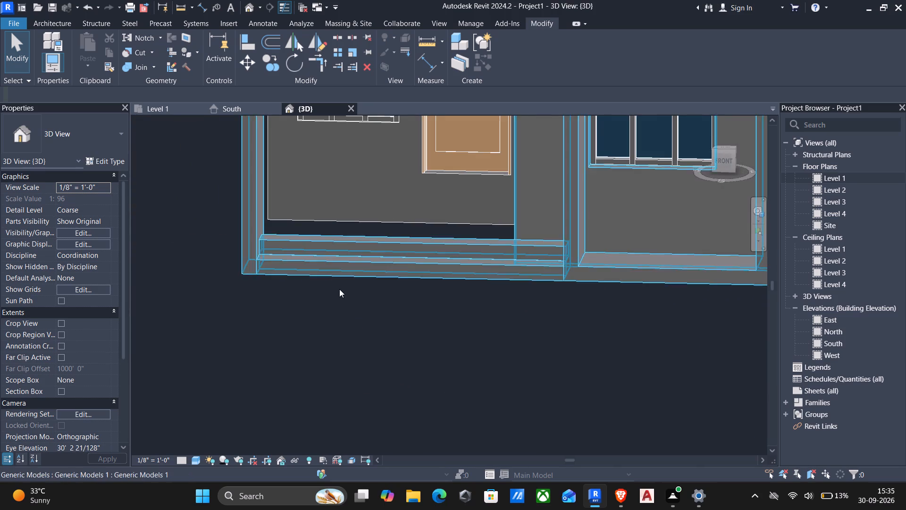
{"action": "scroll", "coordinate": [339, 291], "scroll_direction": "down", "scroll_amount": 2}
{"action": "middle_click_drag", "start_coordinate": [337, 299], "coordinate": [476, 308], "text": "shift"}
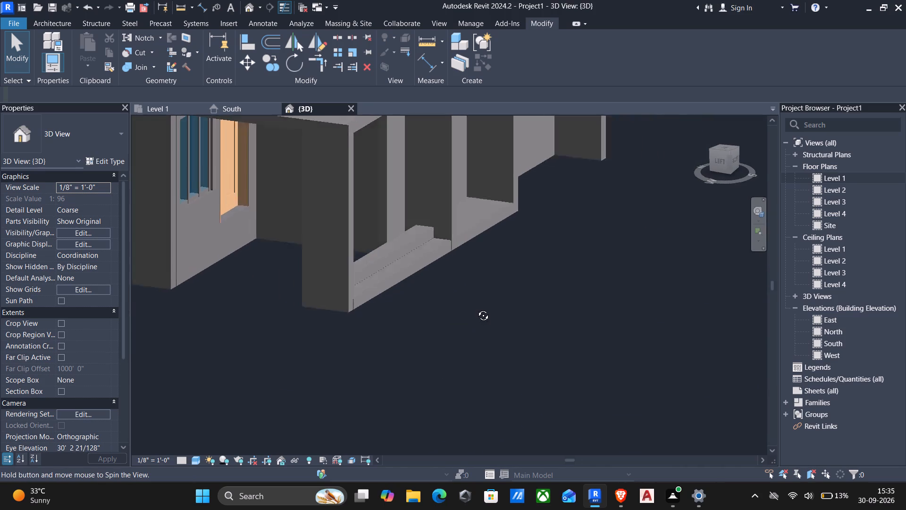
{"action": "middle_click_drag", "start_coordinate": [476, 308], "coordinate": [479, 300], "text": "shift"}
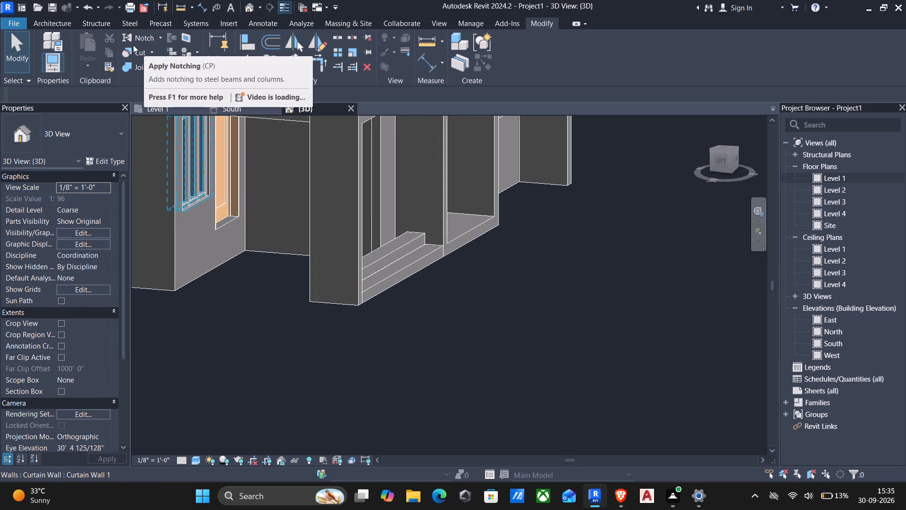
{"action": "left_click", "coordinate": [390, 255]}
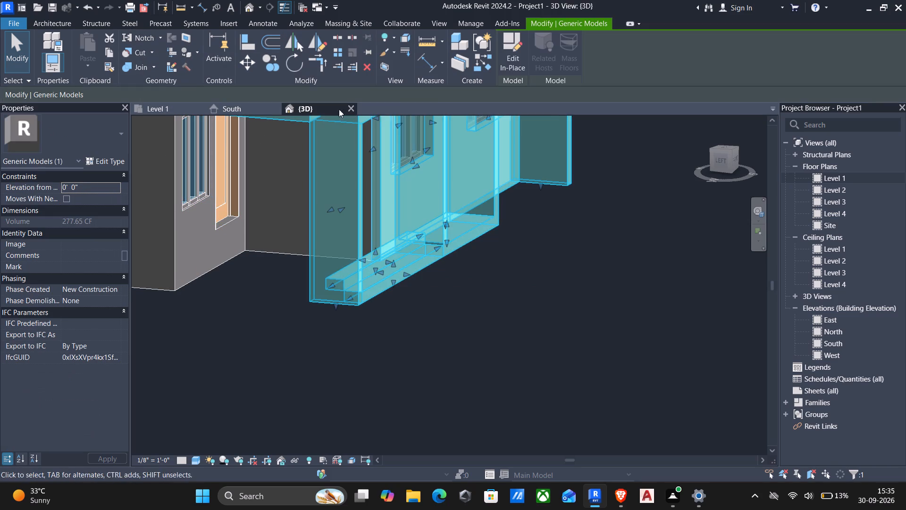
{"action": "left_click", "coordinate": [513, 53]}
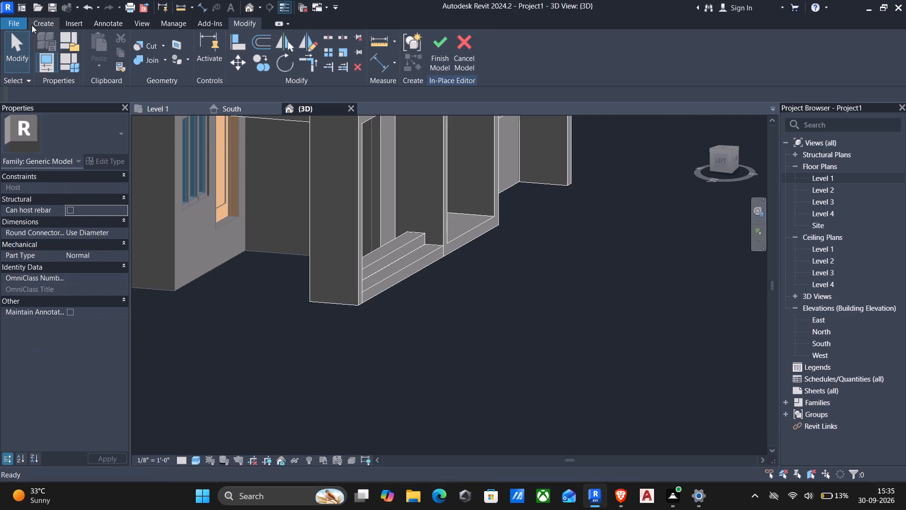
Start an extrusion on the south face of the entrance door wall and sketch a rectangle about 10'-2" by 1'-11" along its base.
{"action": "left_click", "coordinate": [42, 24]}
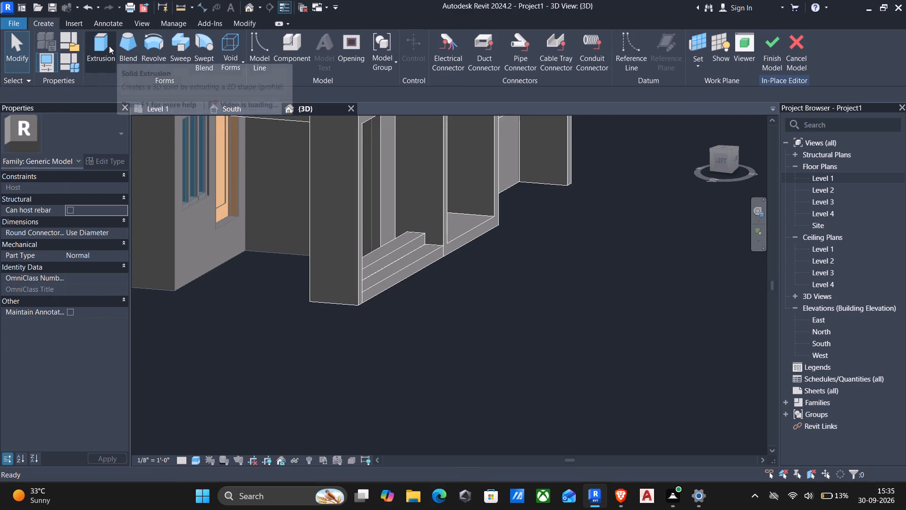
{"action": "left_click", "coordinate": [98, 45]}
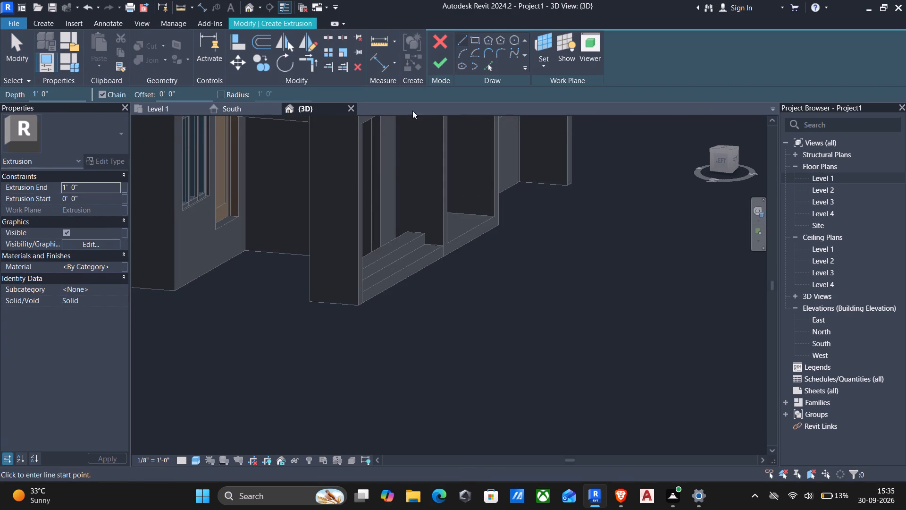
{"action": "left_click", "coordinate": [547, 61]}
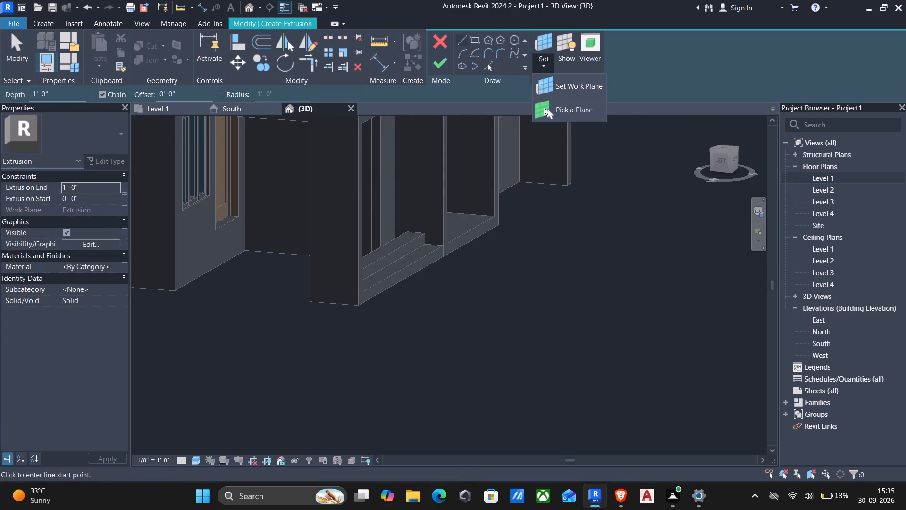
{"action": "left_click", "coordinate": [544, 107]}
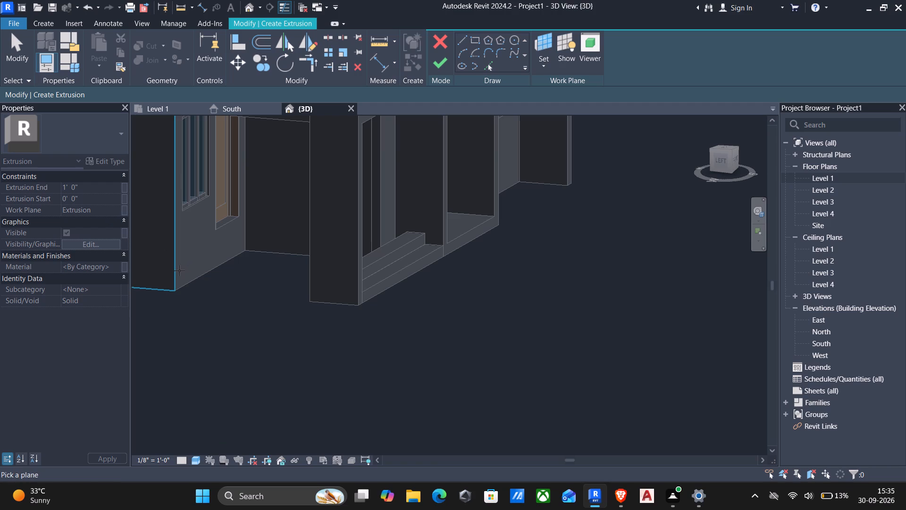
{"action": "left_click", "coordinate": [186, 286]}
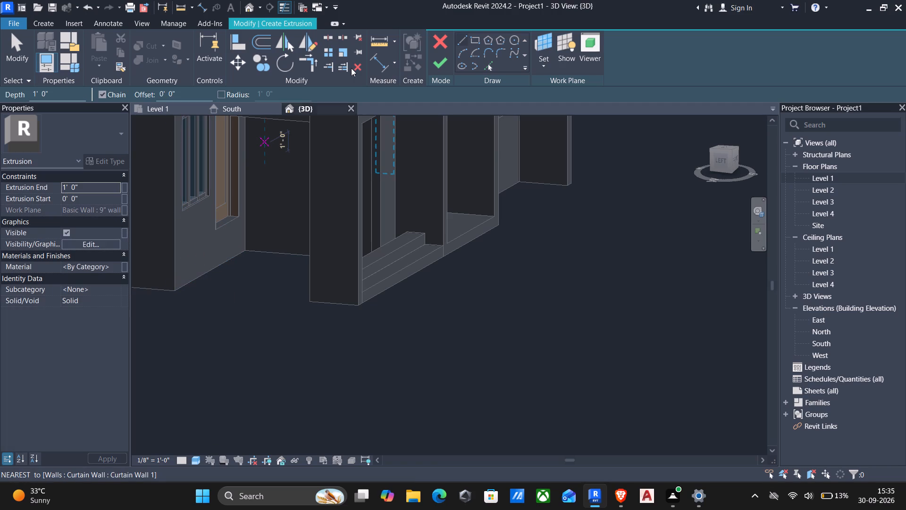
{"action": "left_click", "coordinate": [473, 42]}
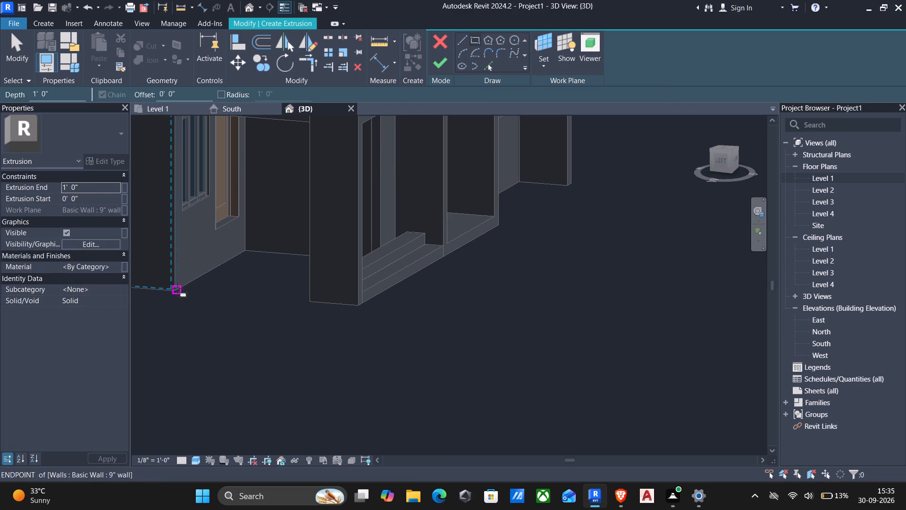
{"action": "scroll", "coordinate": [181, 288], "scroll_direction": "up", "scroll_amount": 5}
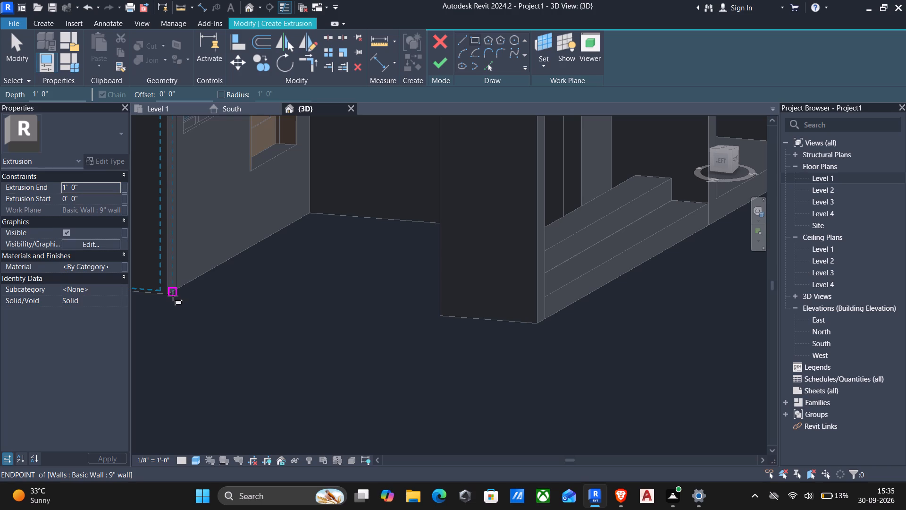
{"action": "left_click", "coordinate": [173, 296]}
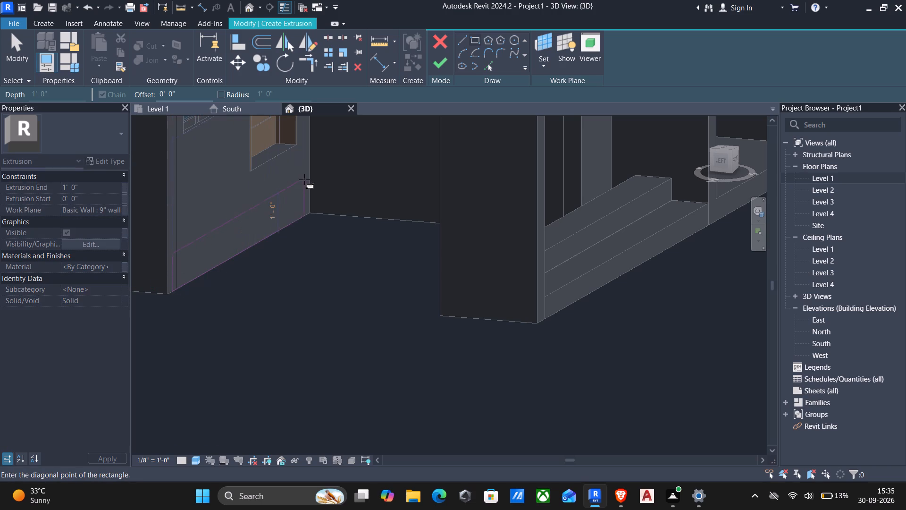
{"action": "left_click", "coordinate": [309, 141]}
{"action": "key", "text": "Escape"}
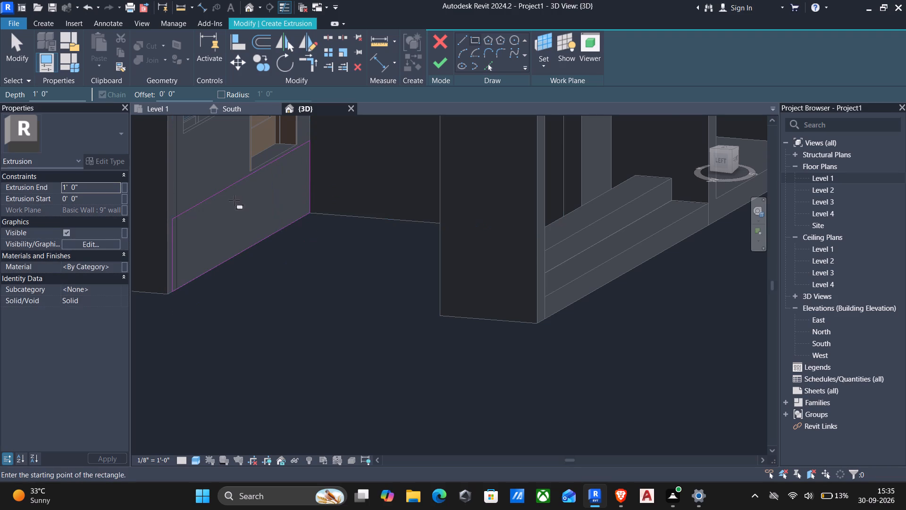
{"action": "scroll", "coordinate": [207, 233], "scroll_direction": "up", "scroll_amount": 3}
{"action": "key", "text": "Escape"}
Nudge the rectangle's west edge out to the wall's west corner and finish the extrusion at 1' 0" depth.
{"action": "left_click", "coordinate": [159, 264]}
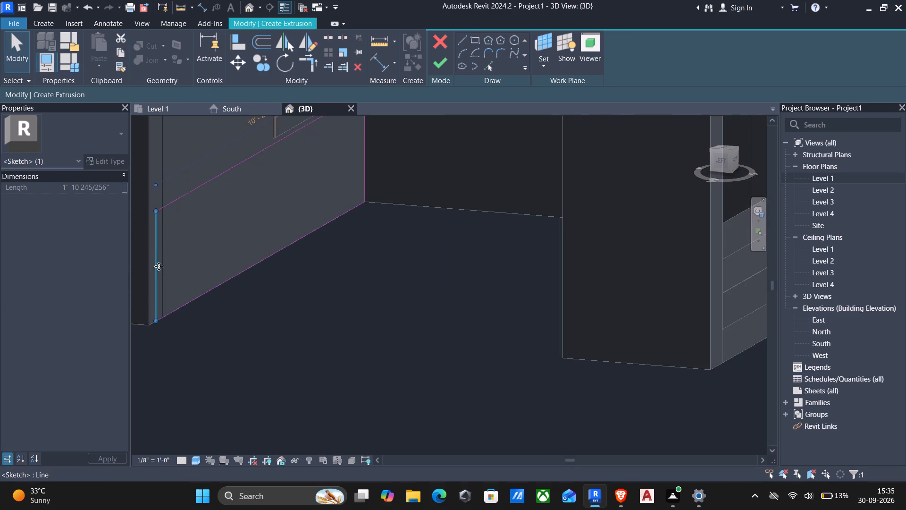
{"action": "scroll", "coordinate": [196, 276], "scroll_direction": "down", "scroll_amount": 4}
{"action": "key", "text": "Down"}
{"action": "key", "text": "Down"}
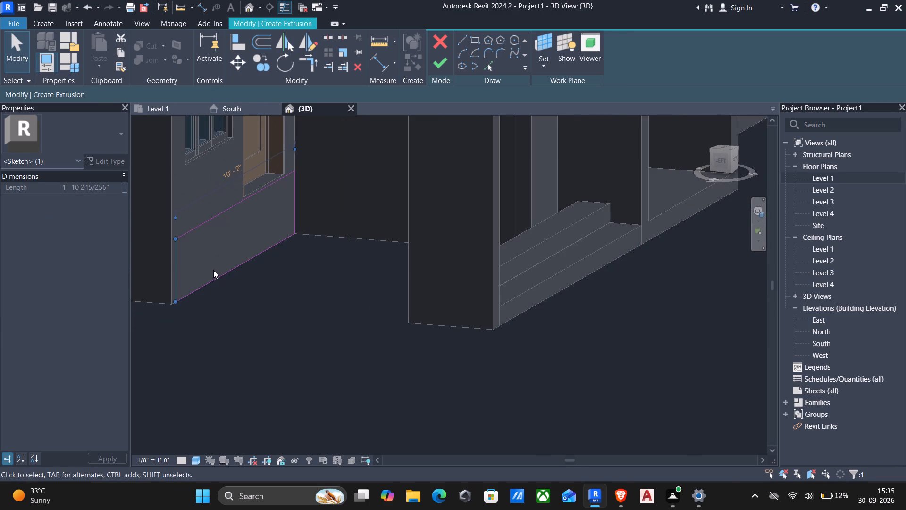
{"action": "key", "text": "Down"}
{"action": "key", "text": "Left"}
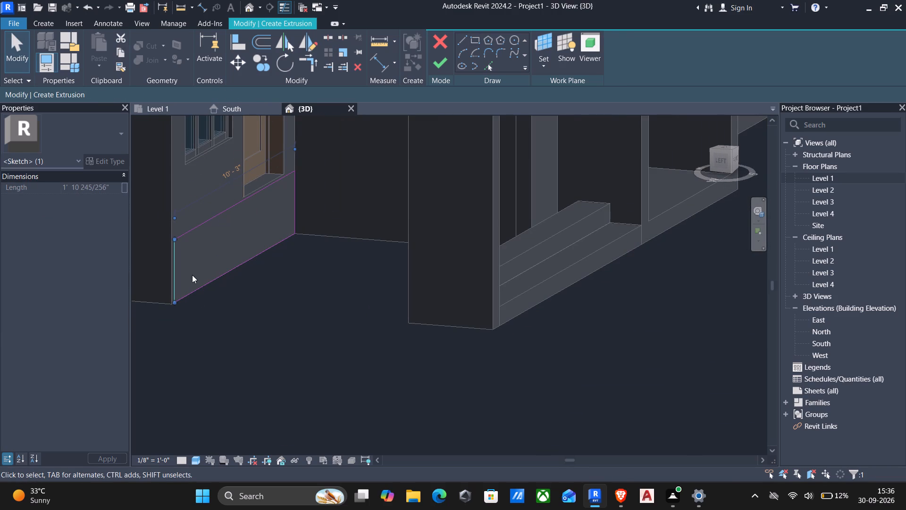
{"action": "key", "text": "Left"}
{"action": "key", "text": "Left"}
{"action": "key", "text": "Left"}
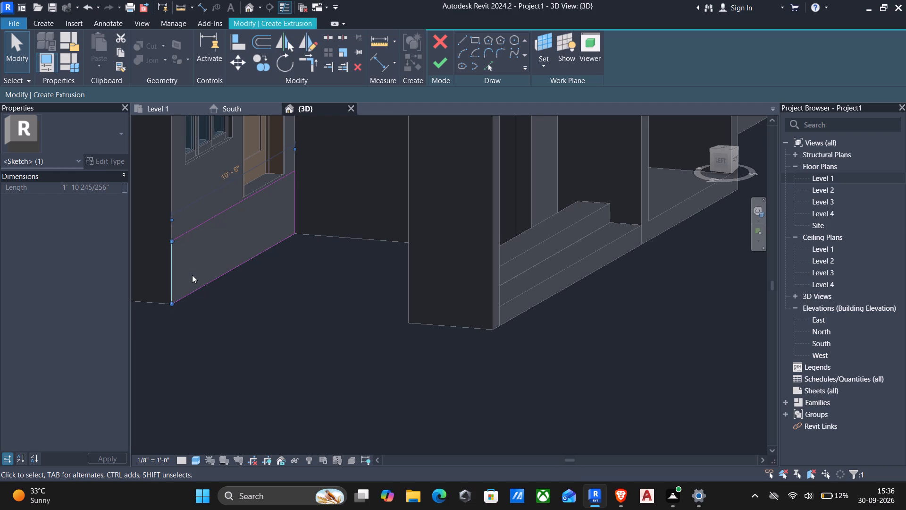
{"action": "scroll", "coordinate": [192, 296], "scroll_direction": "down", "scroll_amount": 3}
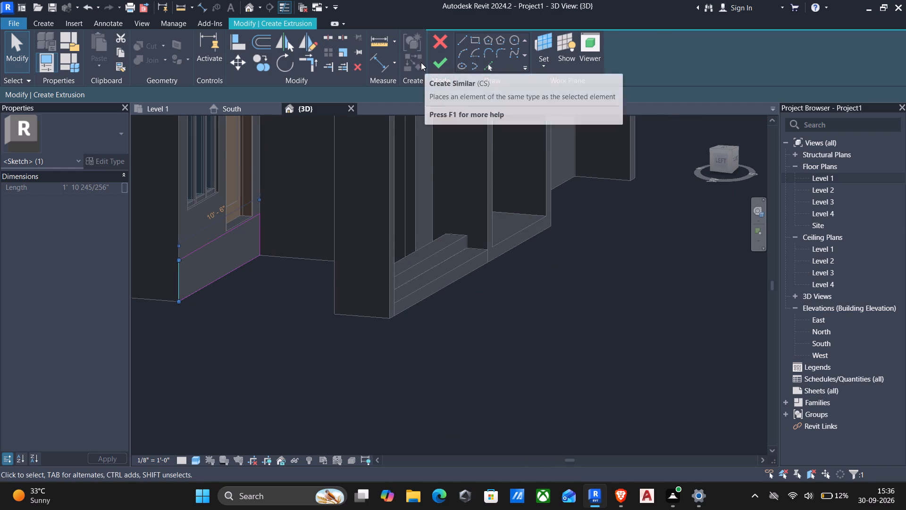
{"action": "left_click", "coordinate": [440, 59]}
Align the new extrusion's west end face with the west face of the adjoining 9" wall.
{"action": "scroll", "coordinate": [369, 162], "scroll_direction": "down", "scroll_amount": 2}
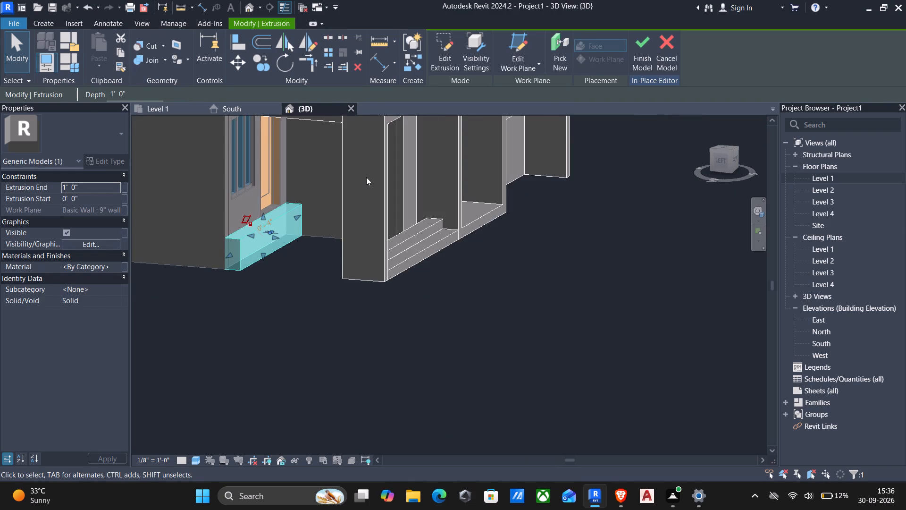
{"action": "type", "text": "al"}
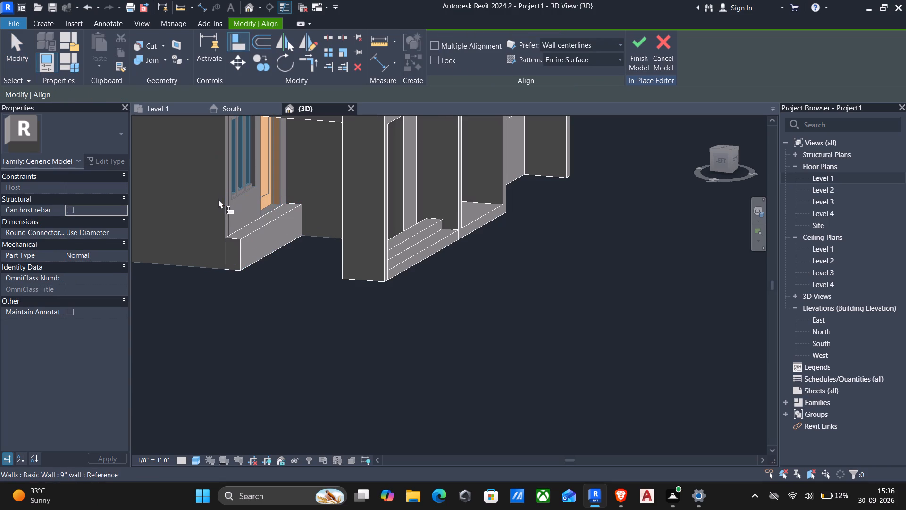
{"action": "scroll", "coordinate": [218, 199], "scroll_direction": "up", "scroll_amount": 2}
{"action": "left_click", "coordinate": [225, 215]}
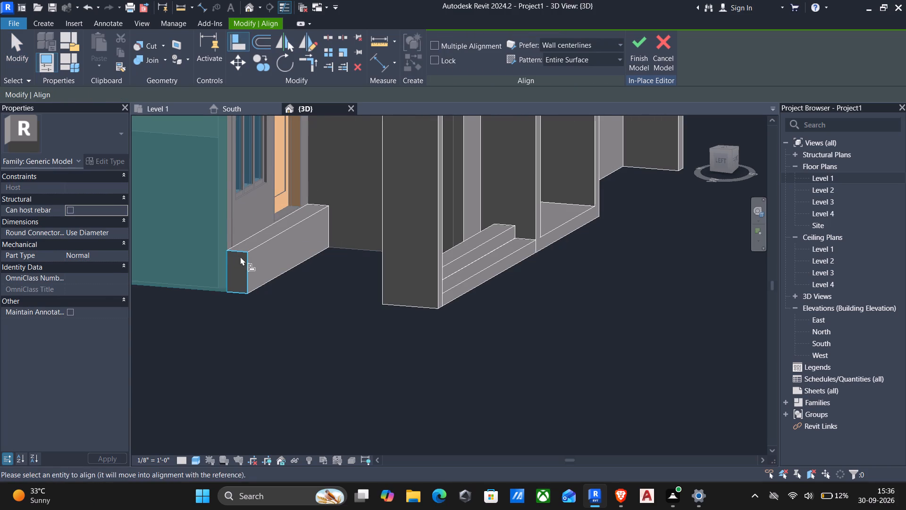
{"action": "left_click", "coordinate": [240, 256]}
Align the extrusion's top face with the sill surface at the bottom of the entrance door opening.
{"action": "scroll", "coordinate": [244, 259], "scroll_direction": "down", "scroll_amount": 2}
{"action": "scroll", "coordinate": [279, 224], "scroll_direction": "up", "scroll_amount": 10}
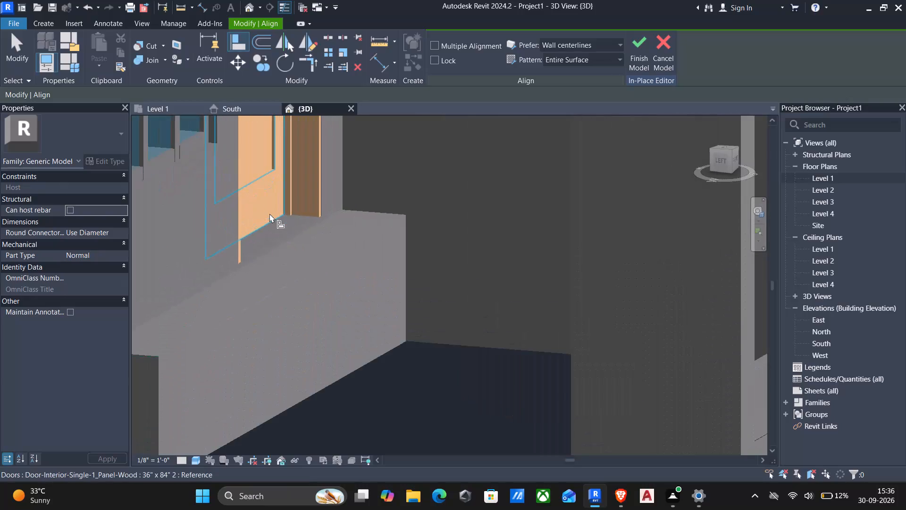
{"action": "key", "text": "Escape"}
{"action": "left_click", "coordinate": [267, 242]}
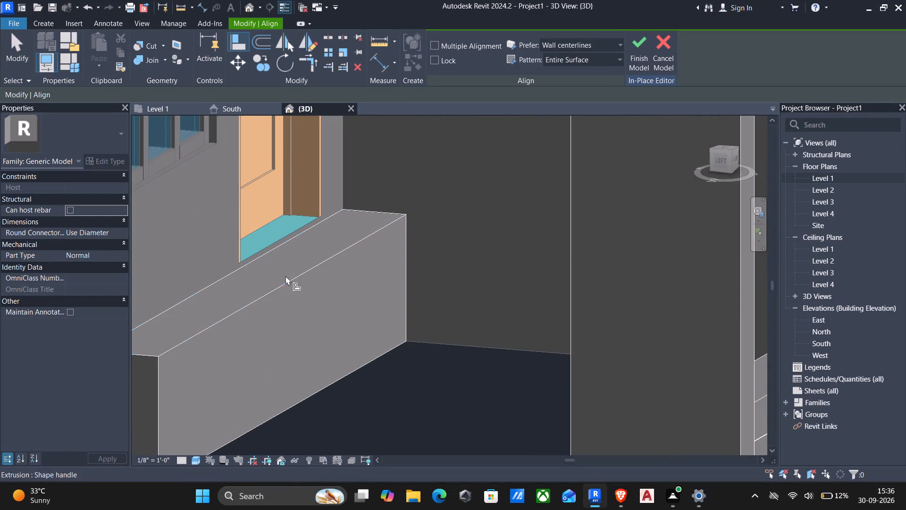
{"action": "left_click", "coordinate": [279, 285]}
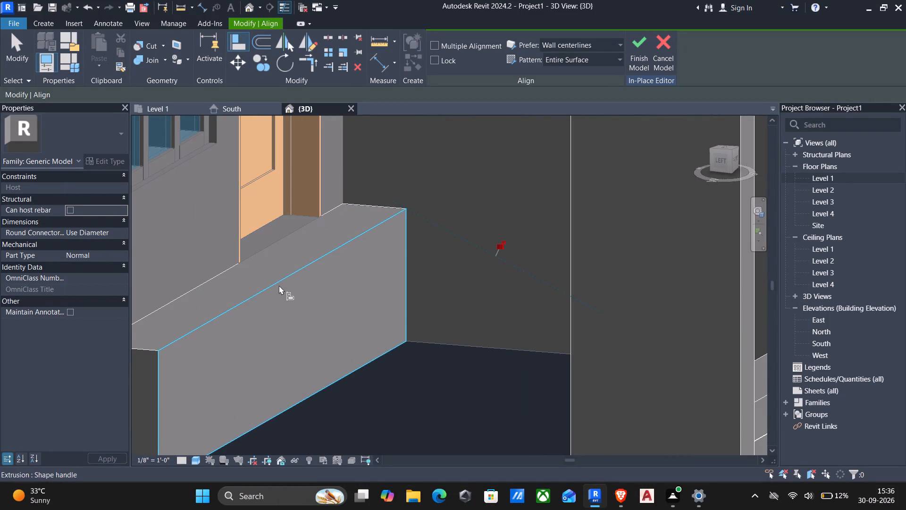
{"action": "scroll", "coordinate": [276, 248], "scroll_direction": "up", "scroll_amount": 5}
{"action": "scroll", "coordinate": [280, 253], "scroll_direction": "down", "scroll_amount": 4}
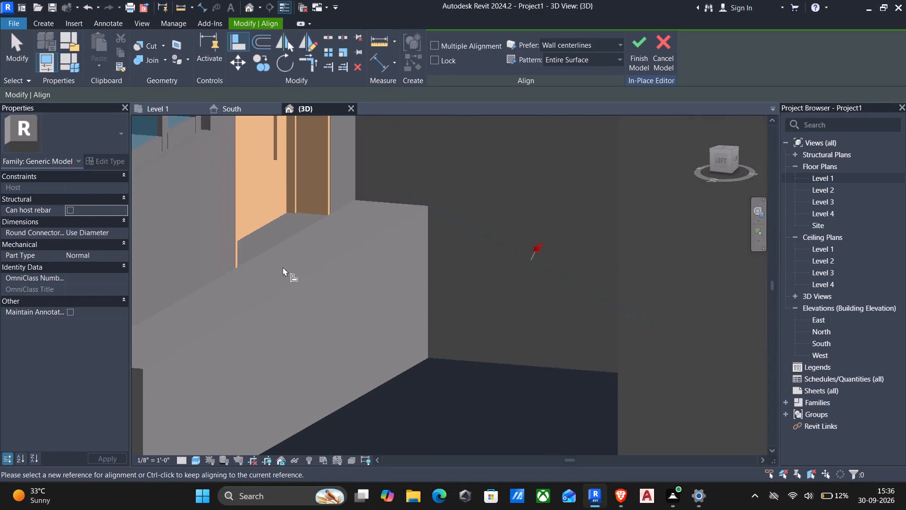
{"action": "scroll", "coordinate": [283, 267], "scroll_direction": "down", "scroll_amount": 7}
{"action": "key", "text": "Escape"}
{"action": "scroll", "coordinate": [288, 282], "scroll_direction": "down", "scroll_amount": 3}
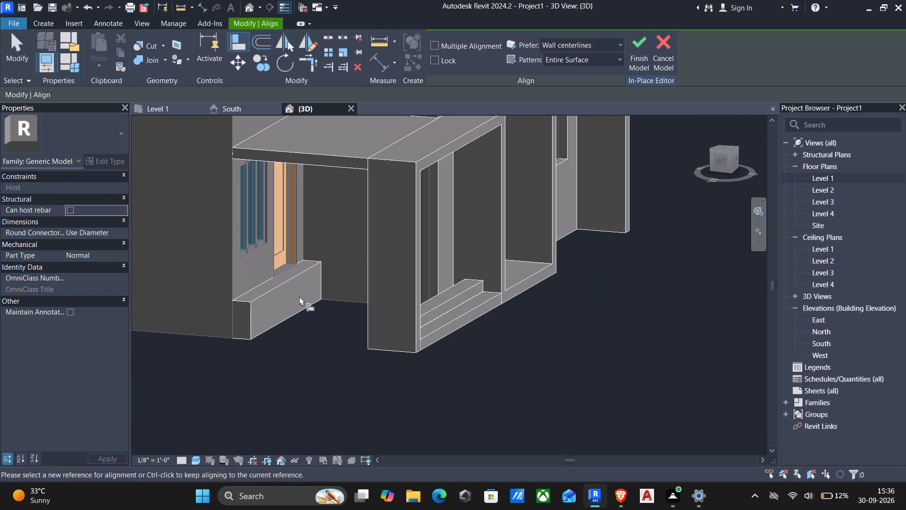
Stretch the extrusion's south face outward toward the frame's entrance steps to form the porch floor, and inspect it from behind.
{"action": "middle_click_drag", "start_coordinate": [313, 303], "coordinate": [353, 316], "text": "shift"}
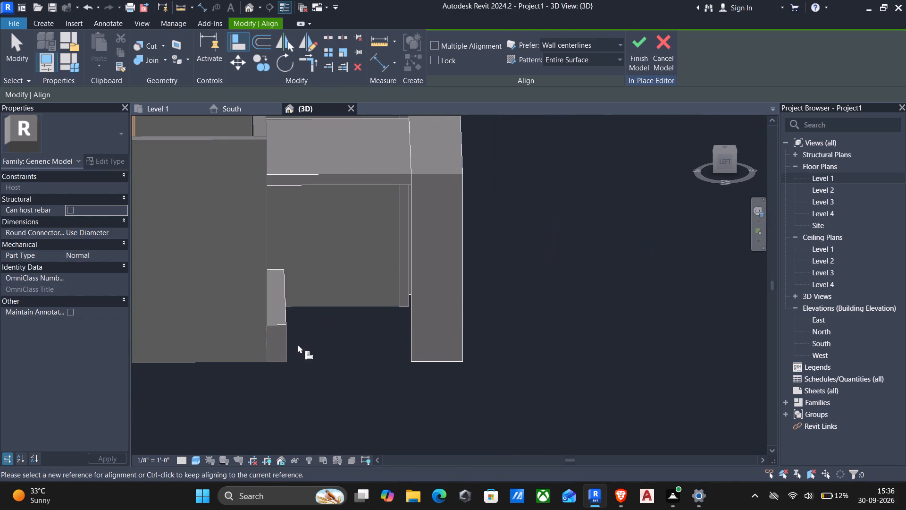
{"action": "scroll", "coordinate": [290, 329], "scroll_direction": "up", "scroll_amount": 2}
{"action": "middle_click_drag", "start_coordinate": [279, 330], "coordinate": [259, 342]}
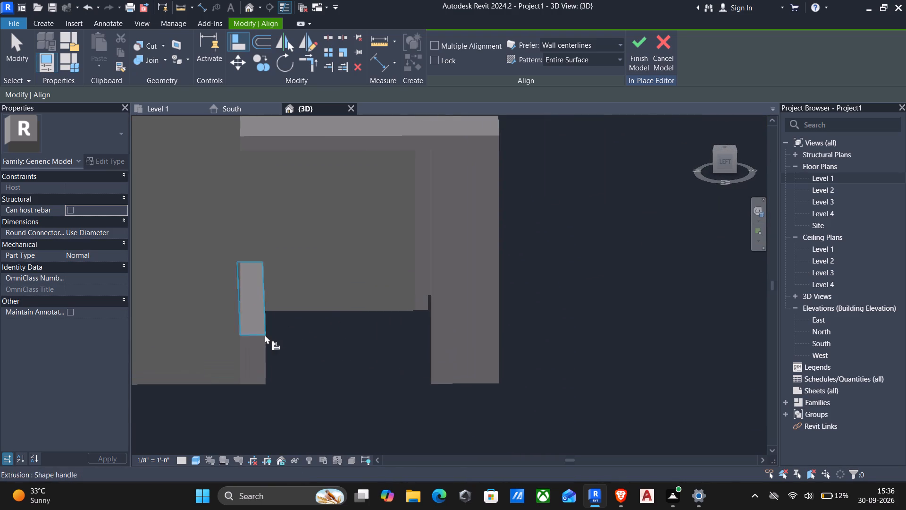
{"action": "middle_click_drag", "start_coordinate": [274, 331], "coordinate": [232, 348], "text": "shift"}
{"action": "left_click", "coordinate": [240, 302]}
{"action": "key", "text": "Escape"}
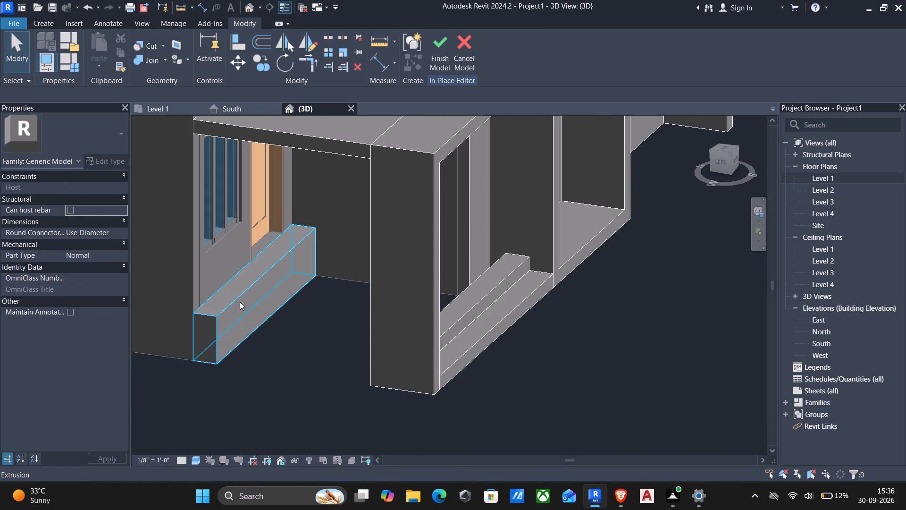
{"action": "key", "text": "Escape"}
{"action": "left_click", "coordinate": [240, 302]}
{"action": "left_click_drag", "start_coordinate": [268, 296], "coordinate": [281, 296]}
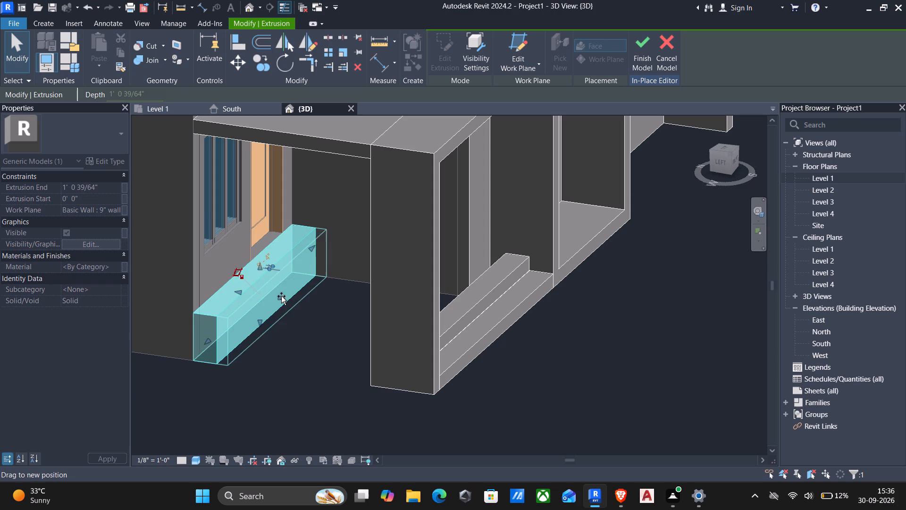
{"action": "left_click_drag", "start_coordinate": [281, 296], "coordinate": [405, 331]}
{"action": "key", "text": "Escape"}
{"action": "middle_click_drag", "start_coordinate": [319, 338], "coordinate": [469, 359], "text": "shift"}
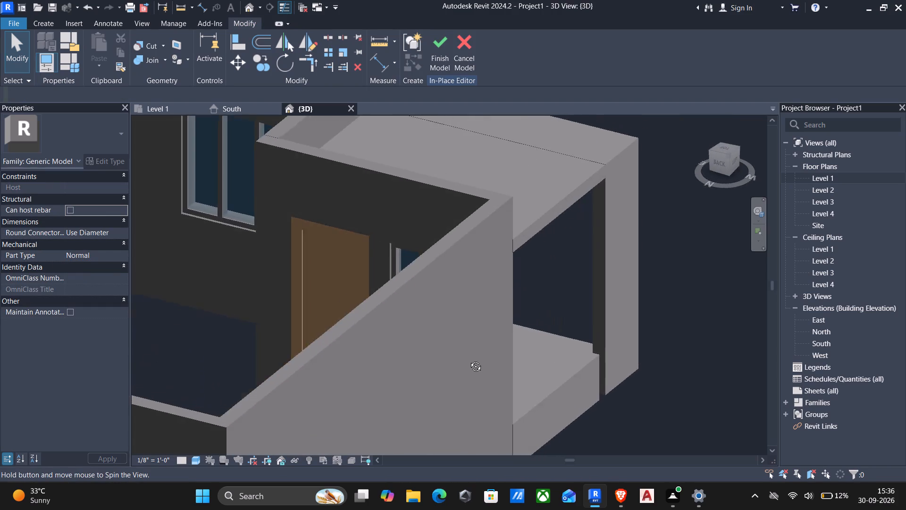
Set the 3D view's visual style to Wireframe to expose the corners of the entrance steps.
{"action": "middle_click_drag", "start_coordinate": [469, 359], "coordinate": [168, 306], "text": "shift"}
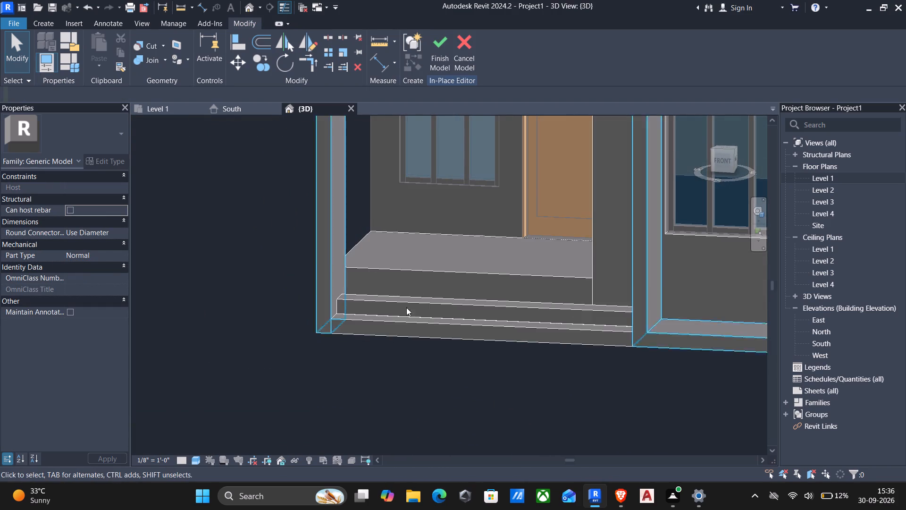
{"action": "middle_click_drag", "start_coordinate": [383, 307], "coordinate": [438, 319], "text": "shift"}
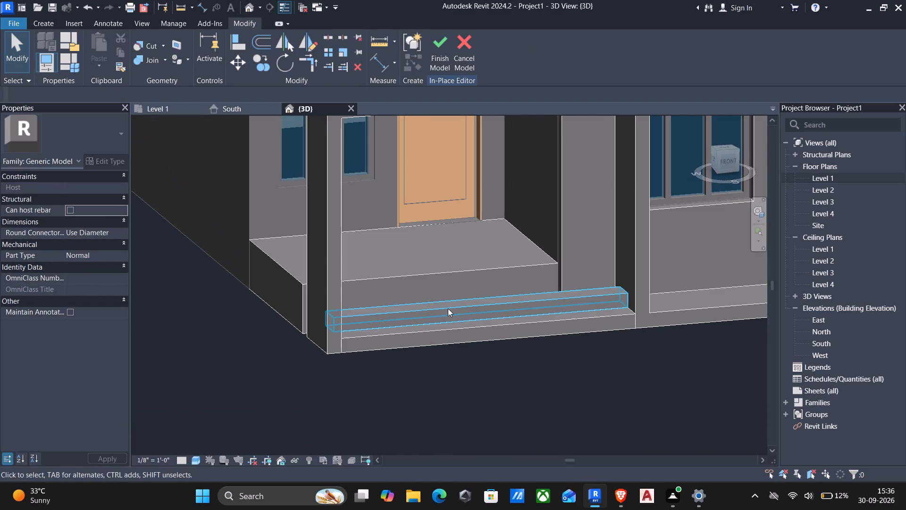
{"action": "left_click", "coordinate": [446, 307]}
{"action": "type", "text": "co"}
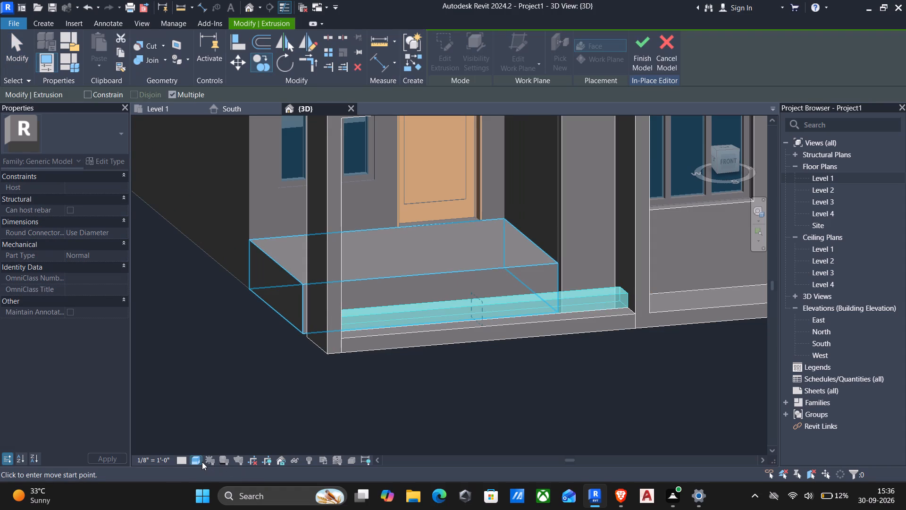
{"action": "left_click", "coordinate": [199, 460]}
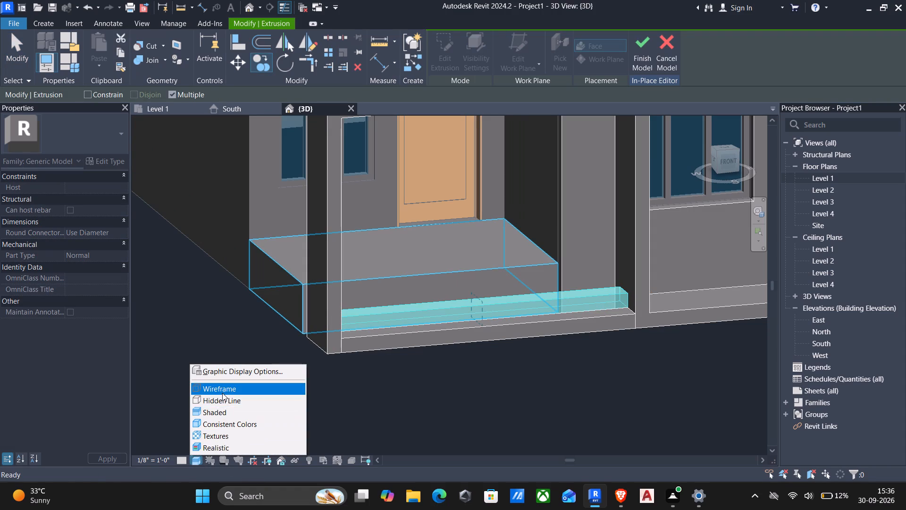
{"action": "left_click", "coordinate": [222, 391]}
{"action": "middle_click_drag", "start_coordinate": [470, 362], "coordinate": [625, 363], "text": "shift"}
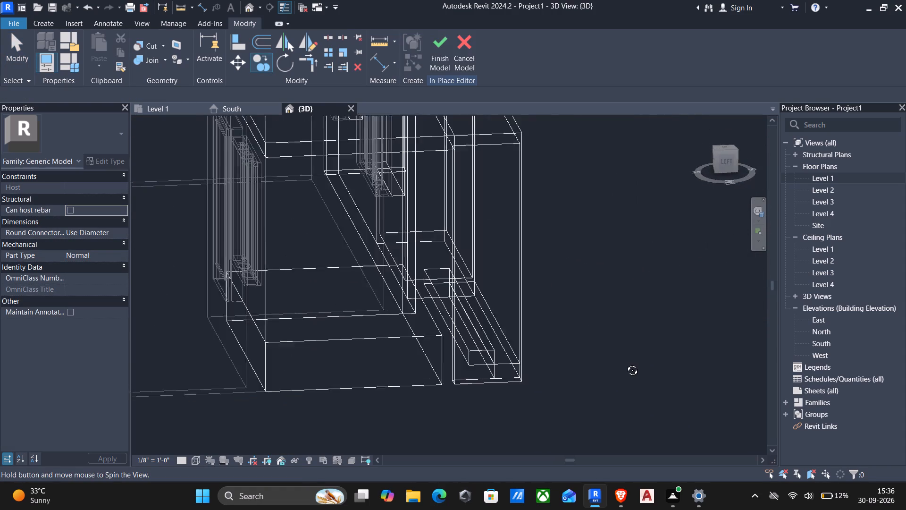
{"action": "middle_click_drag", "start_coordinate": [625, 363], "coordinate": [587, 358], "text": "shift"}
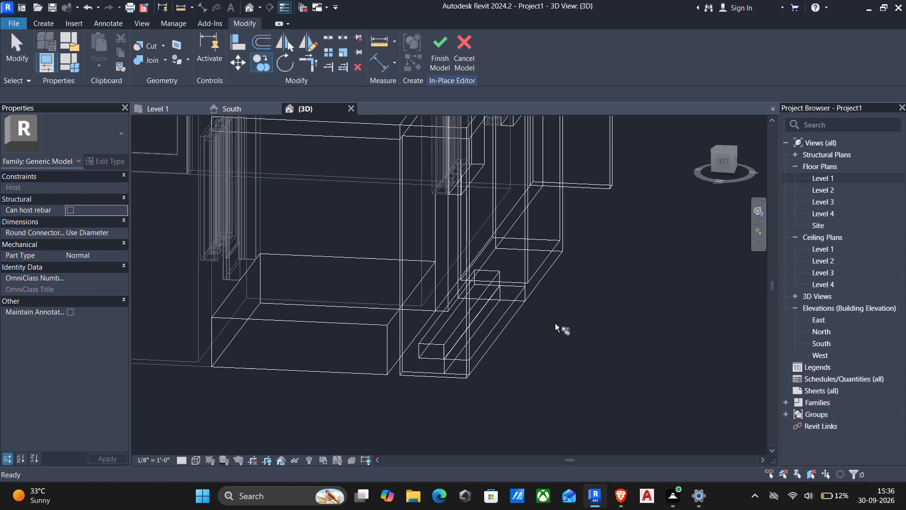
{"action": "scroll", "coordinate": [366, 297], "scroll_direction": "up", "scroll_amount": 4}
{"action": "scroll", "coordinate": [545, 272], "scroll_direction": "up", "scroll_amount": 3}
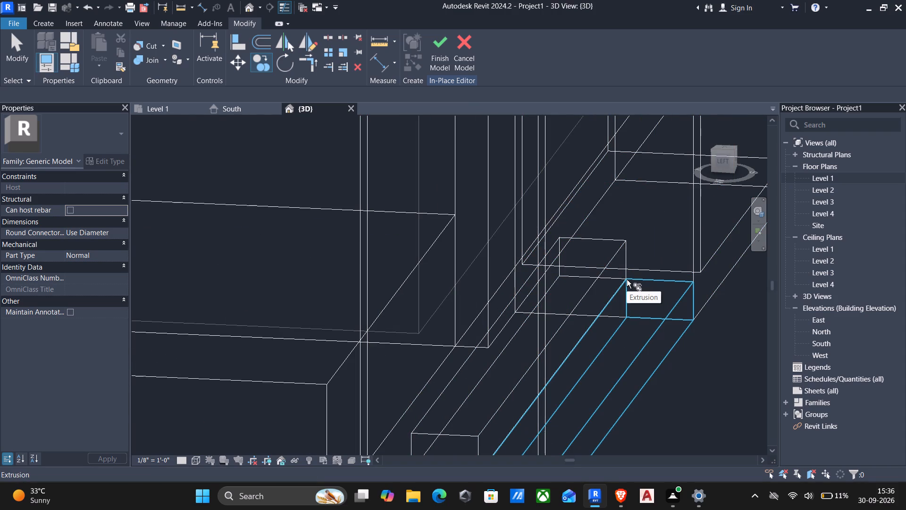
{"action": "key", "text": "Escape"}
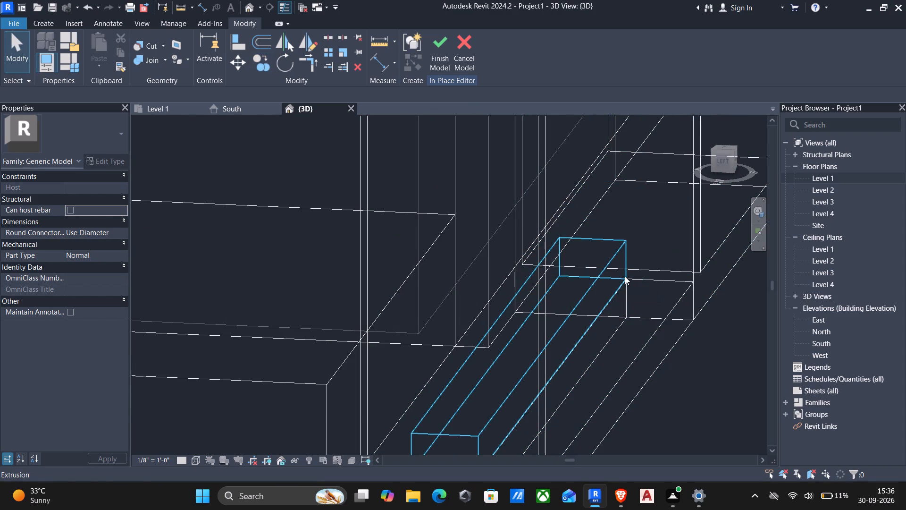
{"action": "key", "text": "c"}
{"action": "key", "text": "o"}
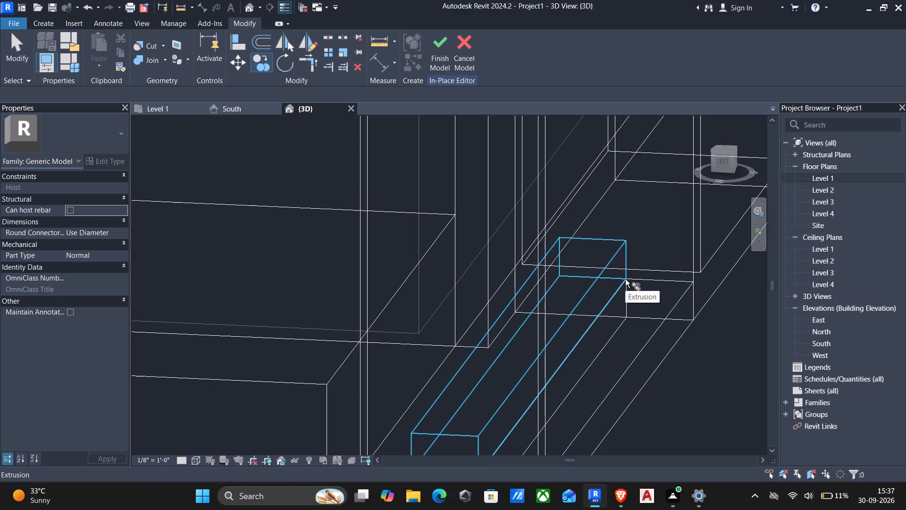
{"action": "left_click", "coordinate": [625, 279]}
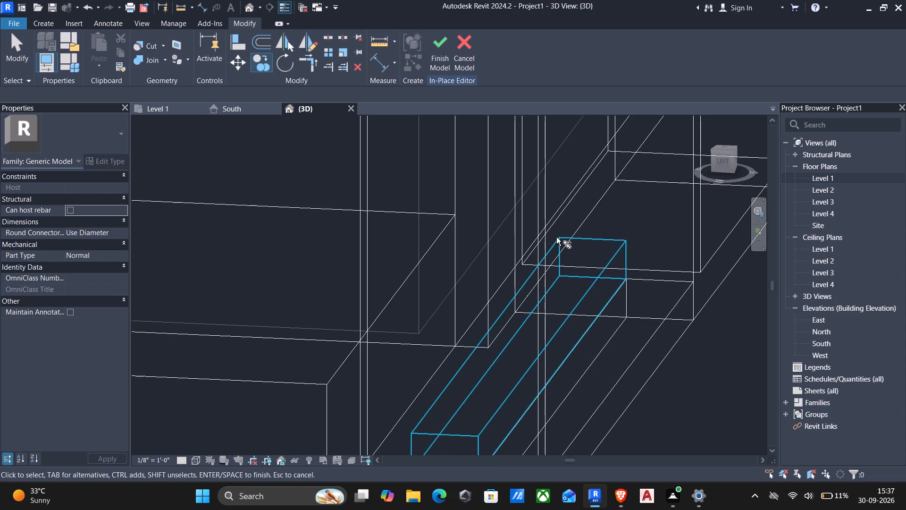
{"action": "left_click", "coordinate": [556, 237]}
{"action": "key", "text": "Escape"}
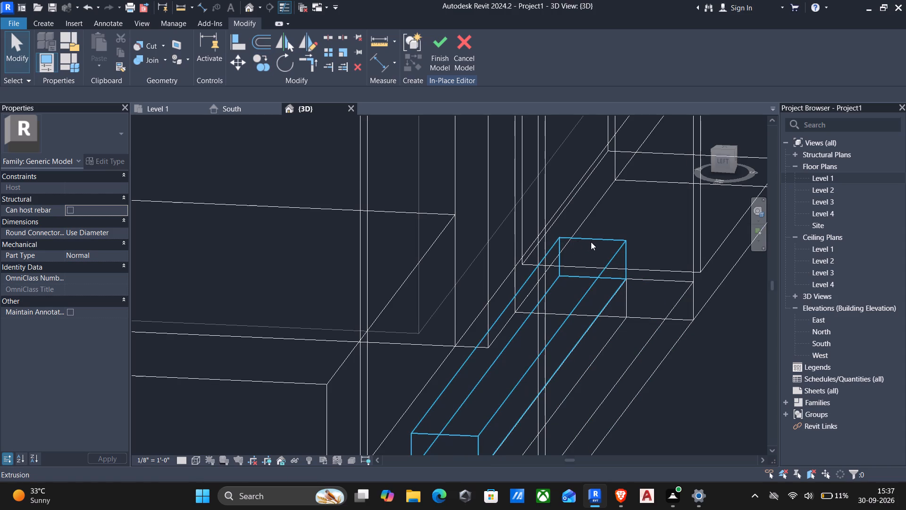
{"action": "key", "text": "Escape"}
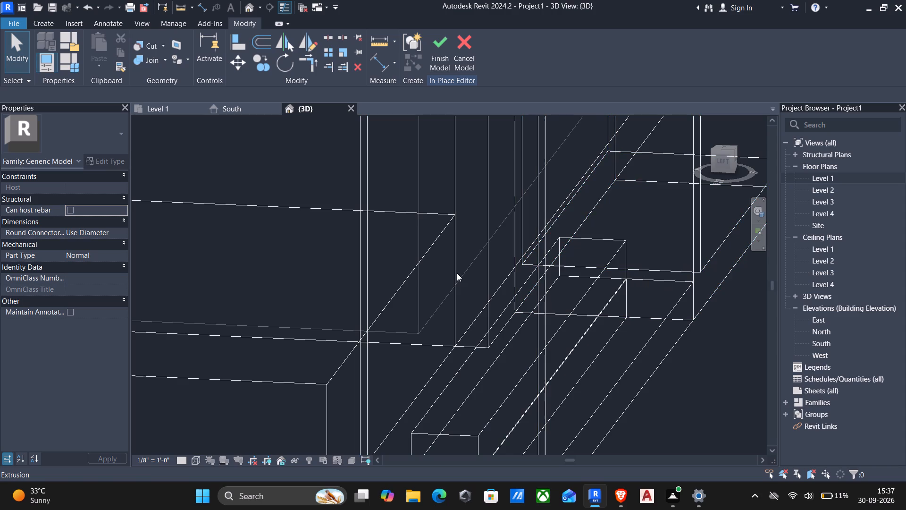
Copy the lowest step from its bottom front corner to the second step's top back corner as a third step, and finish the in-place model.
{"action": "left_click", "coordinate": [662, 280]}
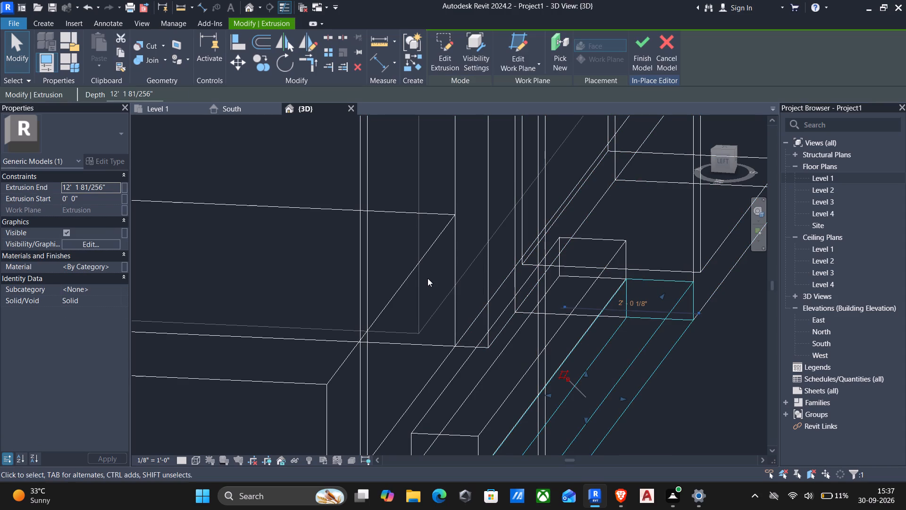
{"action": "key", "text": "c"}
{"action": "key", "text": "o"}
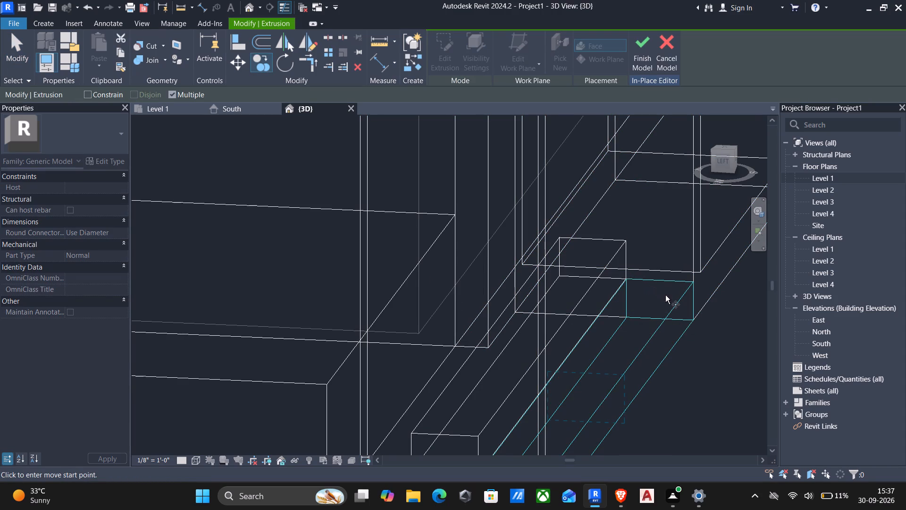
{"action": "left_click", "coordinate": [692, 319]}
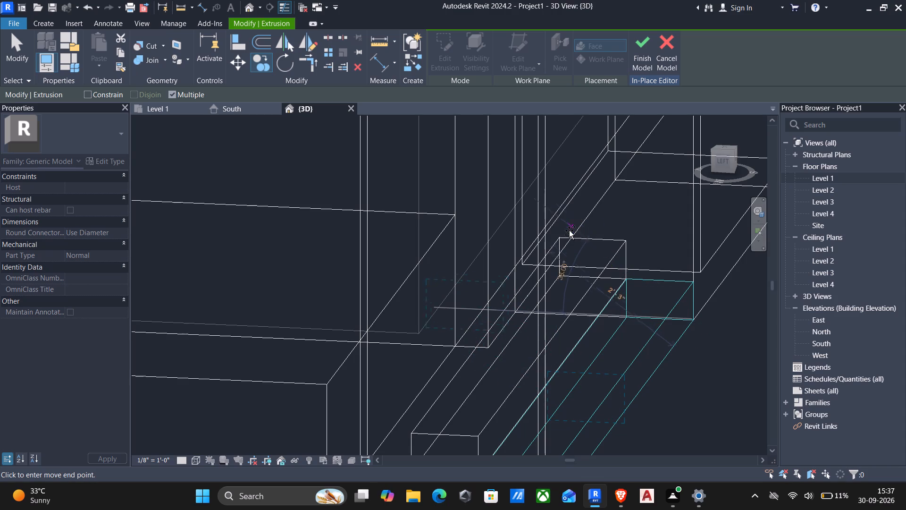
{"action": "scroll", "coordinate": [562, 236], "scroll_direction": "up", "scroll_amount": 5}
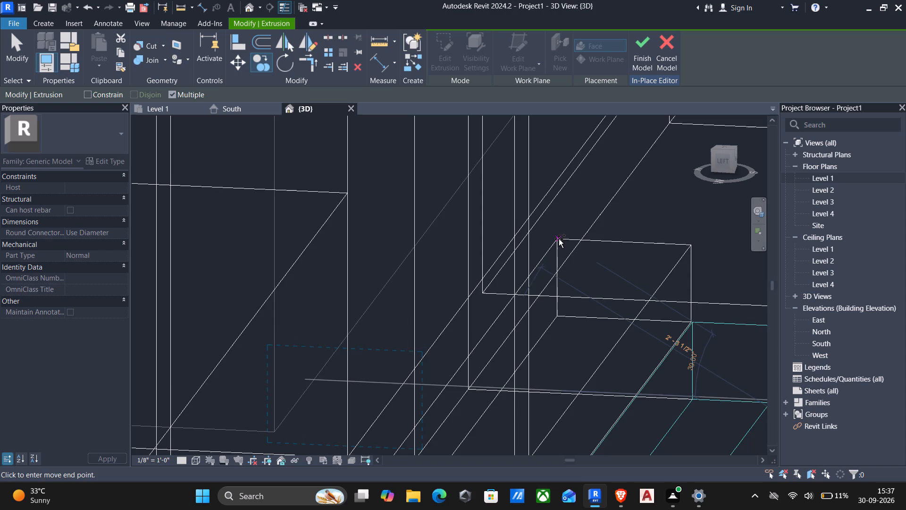
{"action": "scroll", "coordinate": [557, 237], "scroll_direction": "up", "scroll_amount": 5}
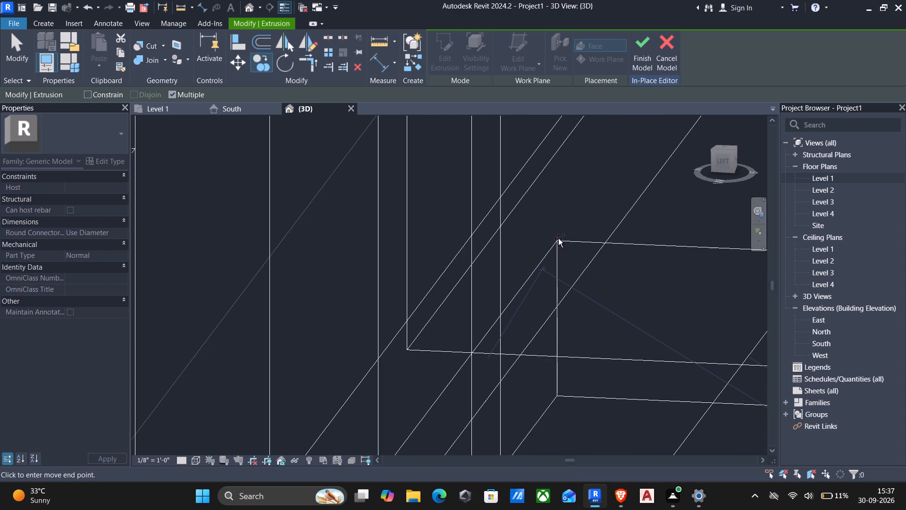
{"action": "left_click", "coordinate": [557, 239]}
{"action": "scroll", "coordinate": [557, 239], "scroll_direction": "down", "scroll_amount": 6}
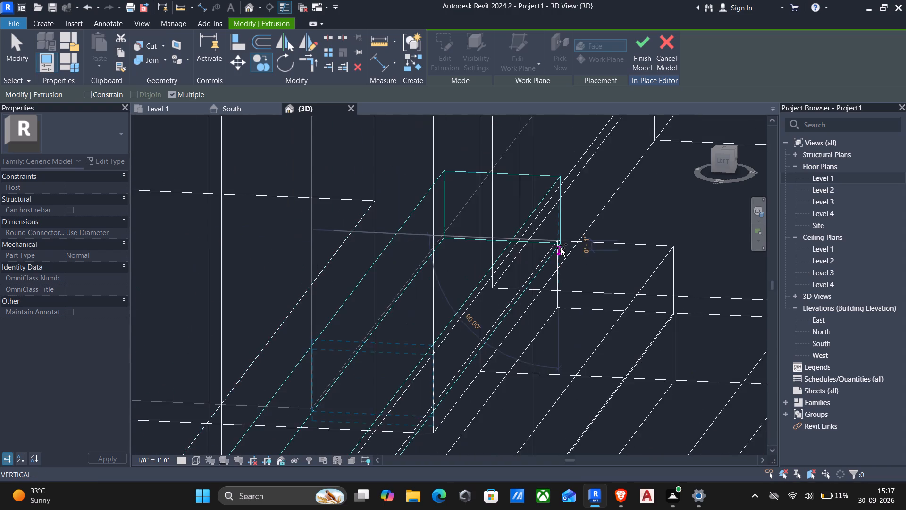
{"action": "scroll", "coordinate": [561, 248], "scroll_direction": "down", "scroll_amount": 4}
{"action": "key", "text": "Escape"}
{"action": "scroll", "coordinate": [567, 256], "scroll_direction": "up", "scroll_amount": 6}
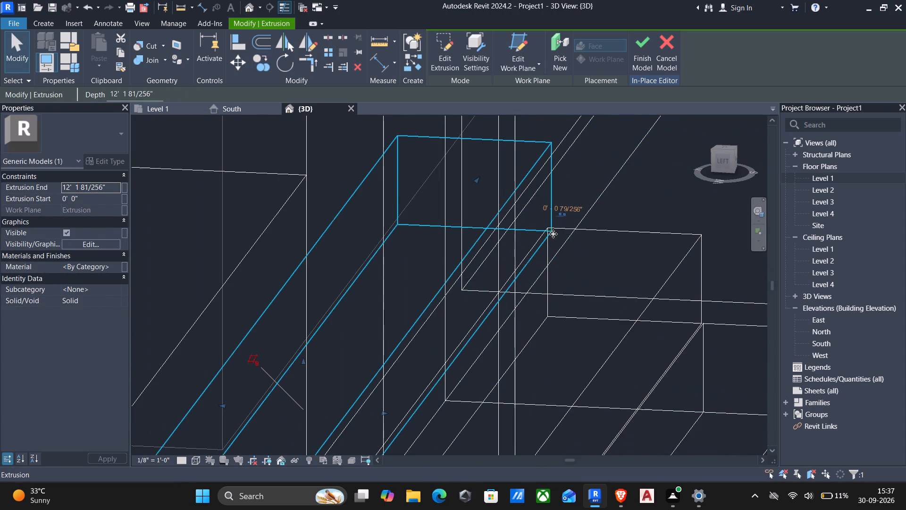
{"action": "key", "text": "Escape"}
{"action": "scroll", "coordinate": [551, 230], "scroll_direction": "up", "scroll_amount": 5}
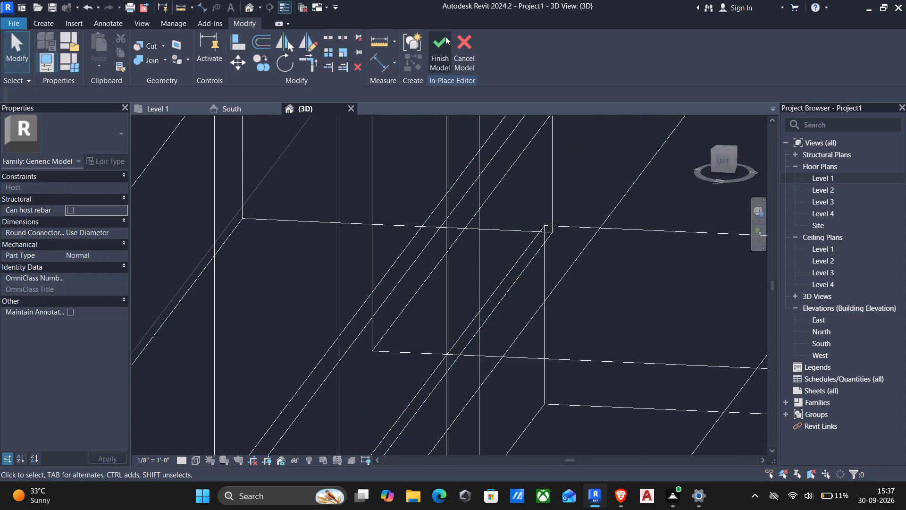
{"action": "left_click", "coordinate": [444, 38]}
Set the 3D view's visual style back to Shaded.
{"action": "scroll", "coordinate": [458, 176], "scroll_direction": "down", "scroll_amount": 6}
{"action": "scroll", "coordinate": [483, 228], "scroll_direction": "down", "scroll_amount": 4}
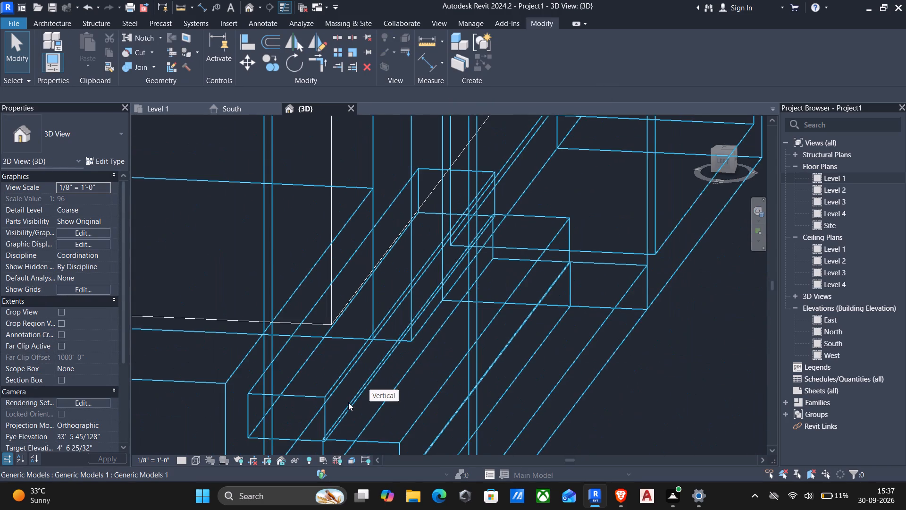
{"action": "left_click", "coordinate": [196, 463]}
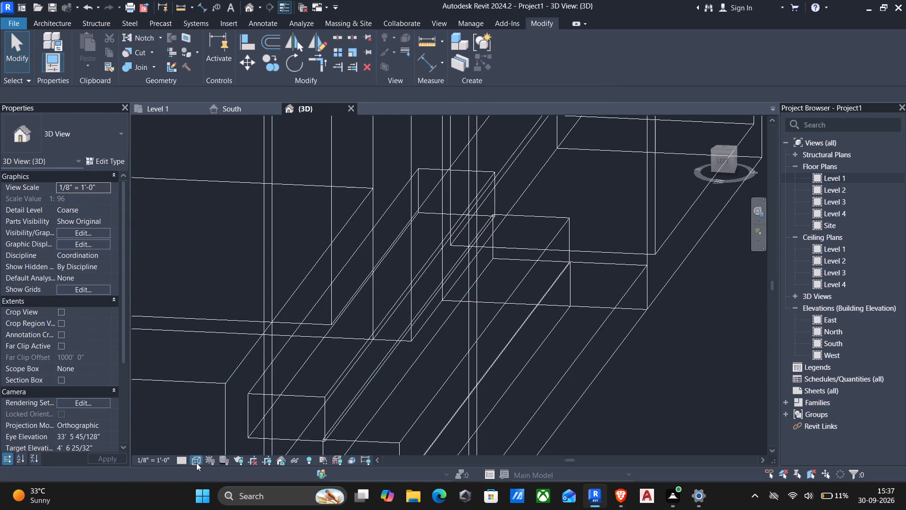
{"action": "left_click", "coordinate": [215, 408]}
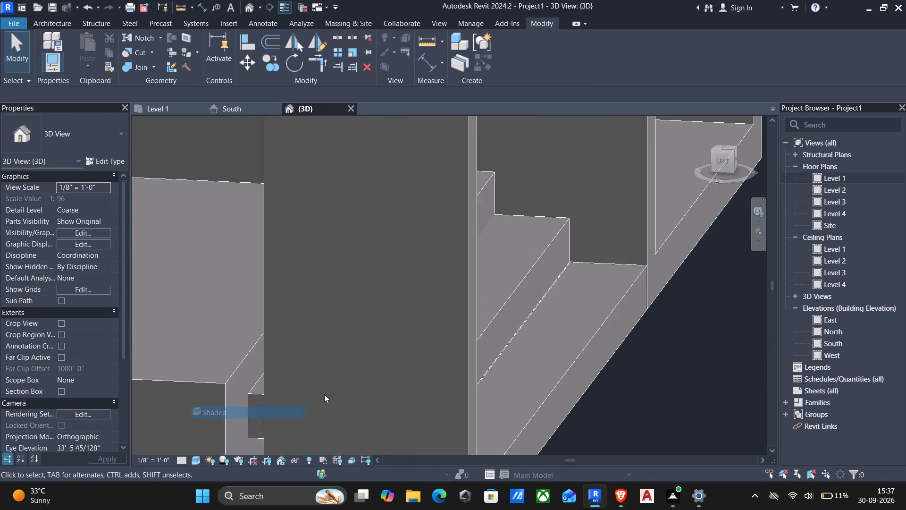
Examine the entrance steps and porch floor from the front, the west side and below, checking how they meet the frame.
{"action": "scroll", "coordinate": [378, 394], "scroll_direction": "down", "scroll_amount": 3}
{"action": "middle_click_drag", "start_coordinate": [414, 377], "coordinate": [279, 374], "text": "shift"}
{"action": "scroll", "coordinate": [317, 289], "scroll_direction": "up", "scroll_amount": 4}
{"action": "scroll", "coordinate": [326, 297], "scroll_direction": "down", "scroll_amount": 4}
{"action": "middle_click_drag", "start_coordinate": [327, 308], "coordinate": [322, 306]}
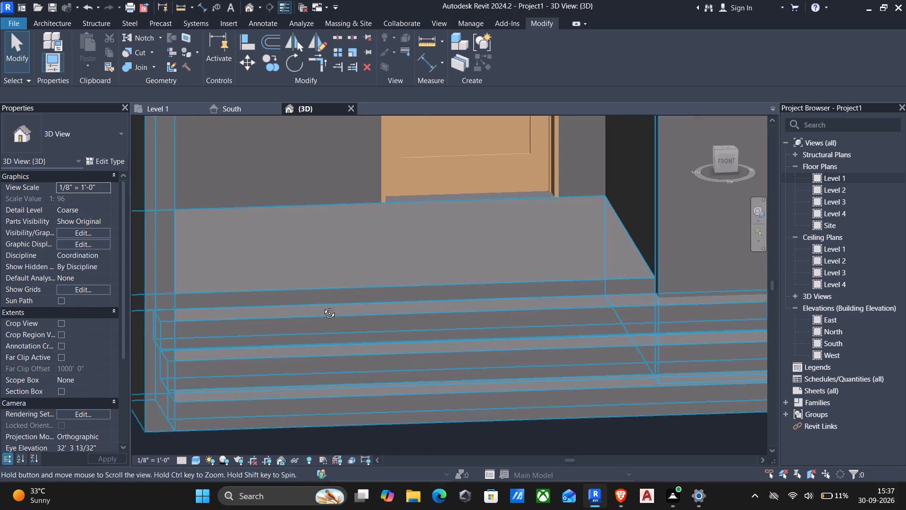
{"action": "middle_click_drag", "start_coordinate": [322, 306], "coordinate": [243, 323]}
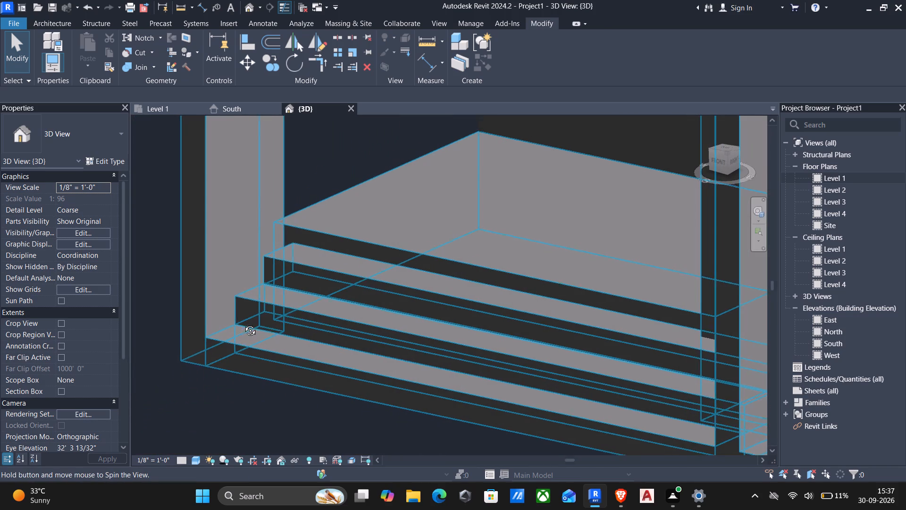
{"action": "middle_click_drag", "start_coordinate": [243, 323], "coordinate": [468, 274]}
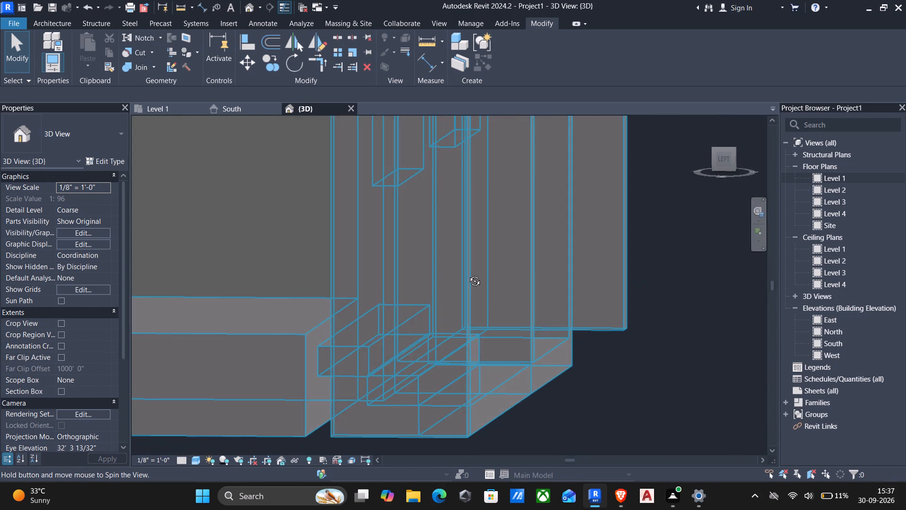
{"action": "middle_click_drag", "start_coordinate": [468, 274], "coordinate": [484, 250]}
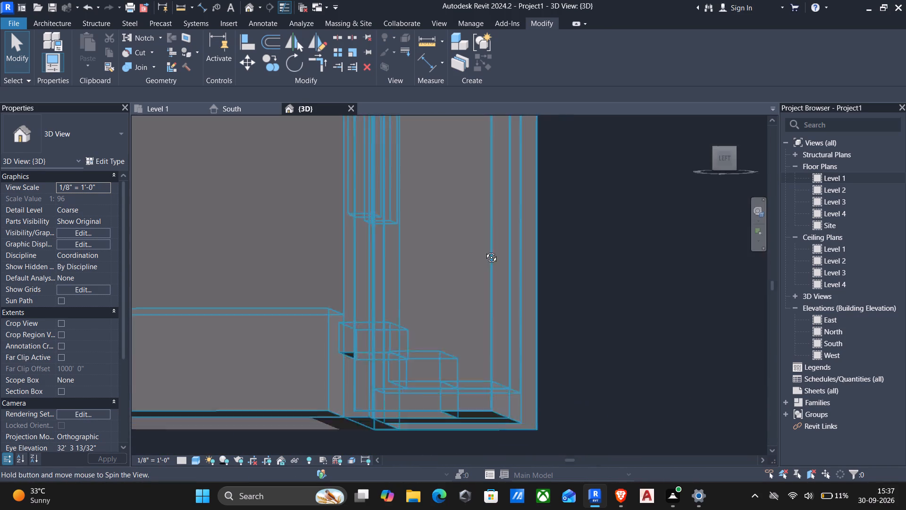
{"action": "middle_click_drag", "start_coordinate": [484, 250], "coordinate": [505, 128]}
{"action": "key", "text": "Escape"}
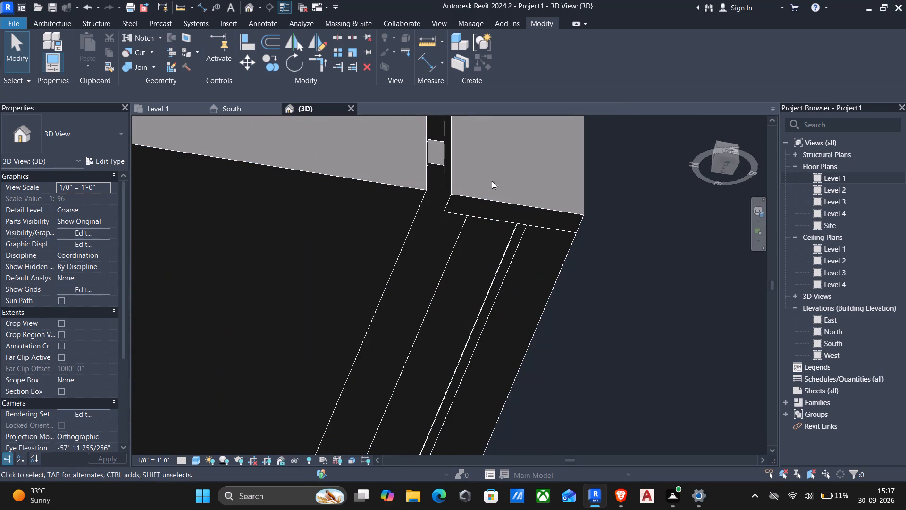
{"action": "middle_click_drag", "start_coordinate": [465, 234], "coordinate": [319, 411], "text": "shift"}
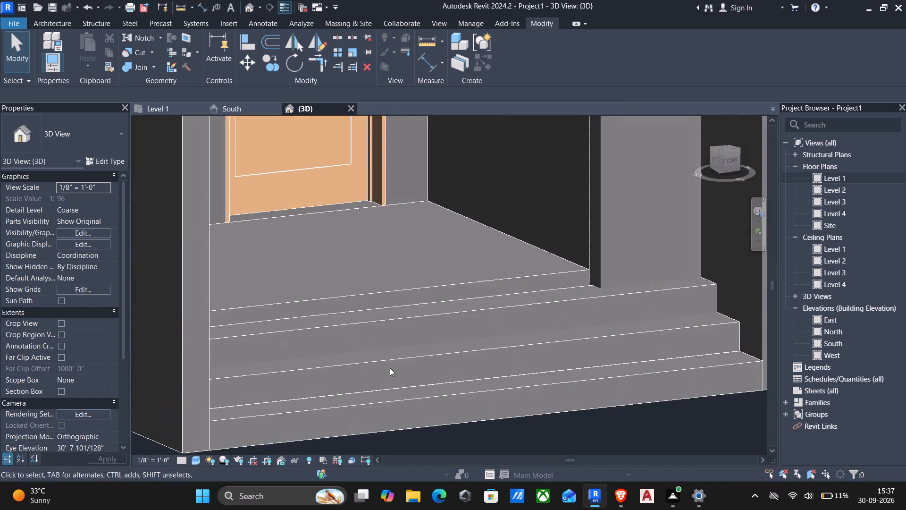
{"action": "scroll", "coordinate": [406, 352], "scroll_direction": "down", "scroll_amount": 5}
{"action": "middle_click_drag", "start_coordinate": [427, 341], "coordinate": [535, 335], "text": "shift"}
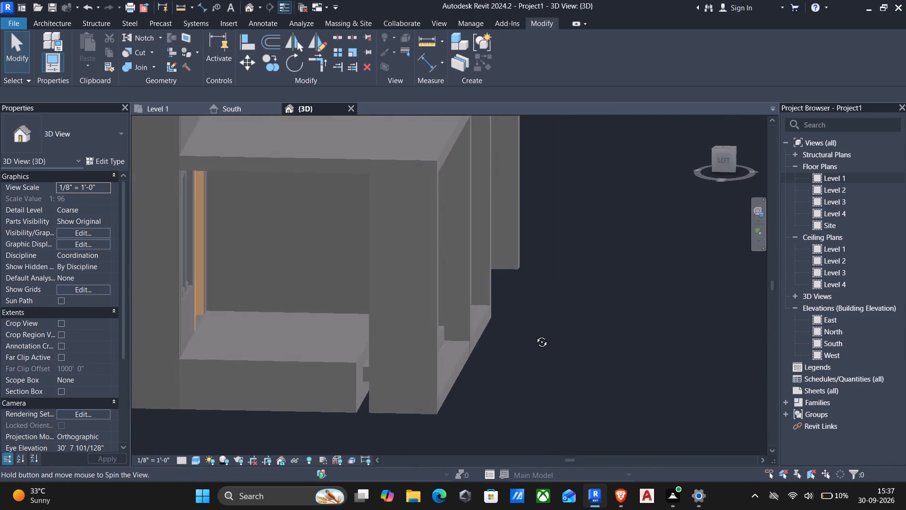
{"action": "middle_click_drag", "start_coordinate": [535, 335], "coordinate": [313, 347], "text": "shift"}
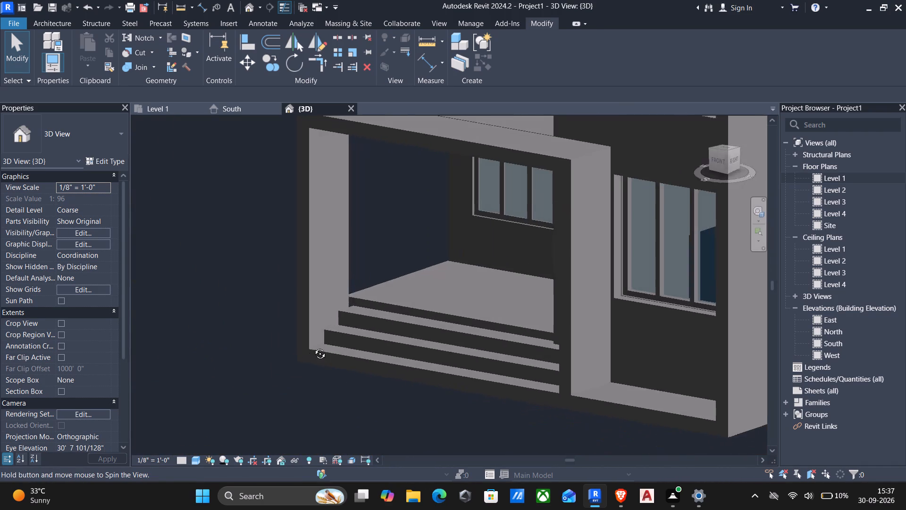
{"action": "middle_click_drag", "start_coordinate": [313, 347], "coordinate": [331, 344], "text": "shift"}
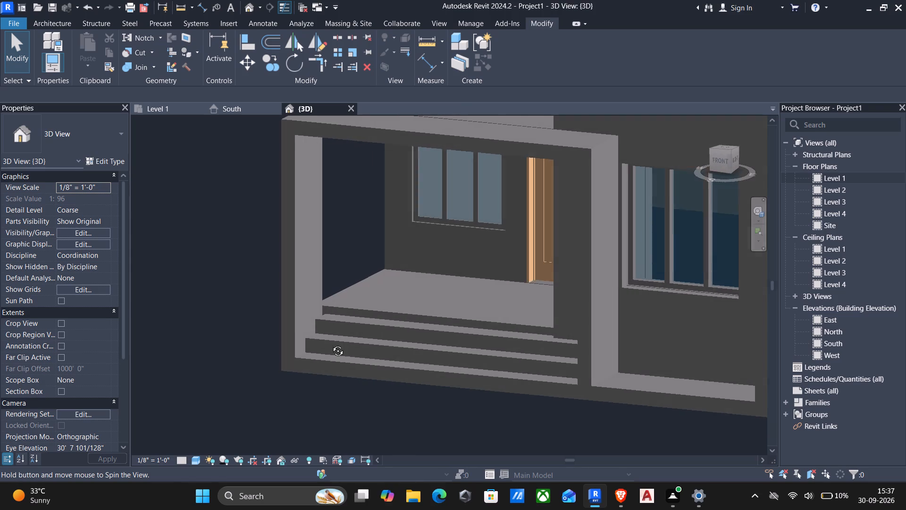
{"action": "middle_click_drag", "start_coordinate": [331, 344], "coordinate": [330, 344], "text": "shift"}
{"action": "scroll", "coordinate": [367, 314], "scroll_direction": "up", "scroll_amount": 5}
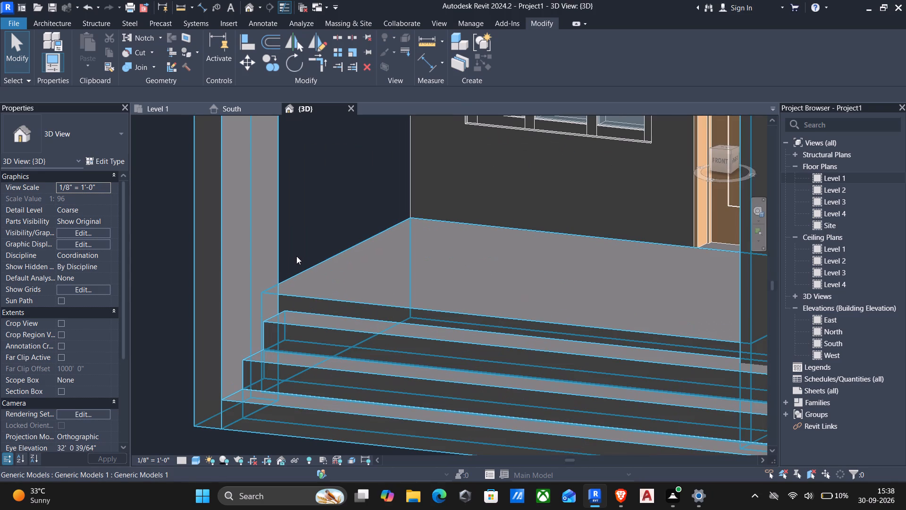
{"action": "scroll", "coordinate": [302, 319], "scroll_direction": "down", "scroll_amount": 5}
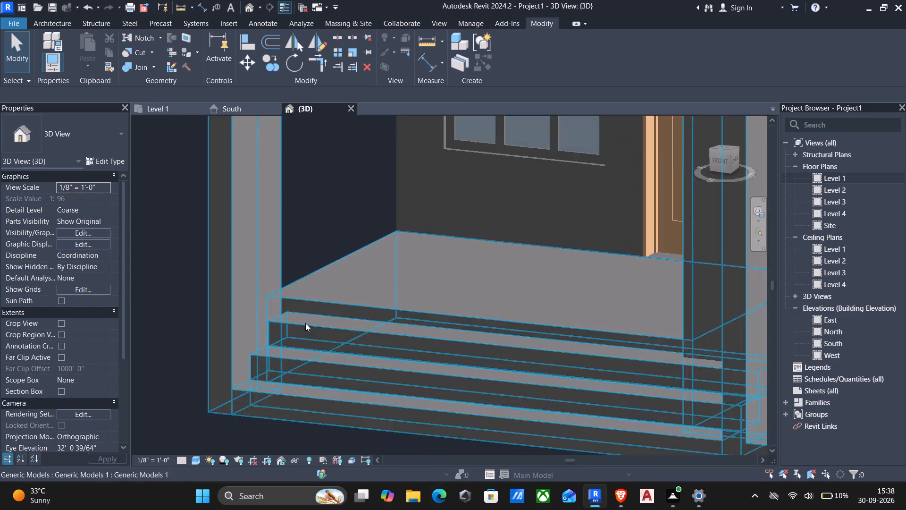
{"action": "middle_click_drag", "start_coordinate": [329, 338], "coordinate": [319, 325]}
{"action": "scroll", "coordinate": [305, 311], "scroll_direction": "up", "scroll_amount": 4}
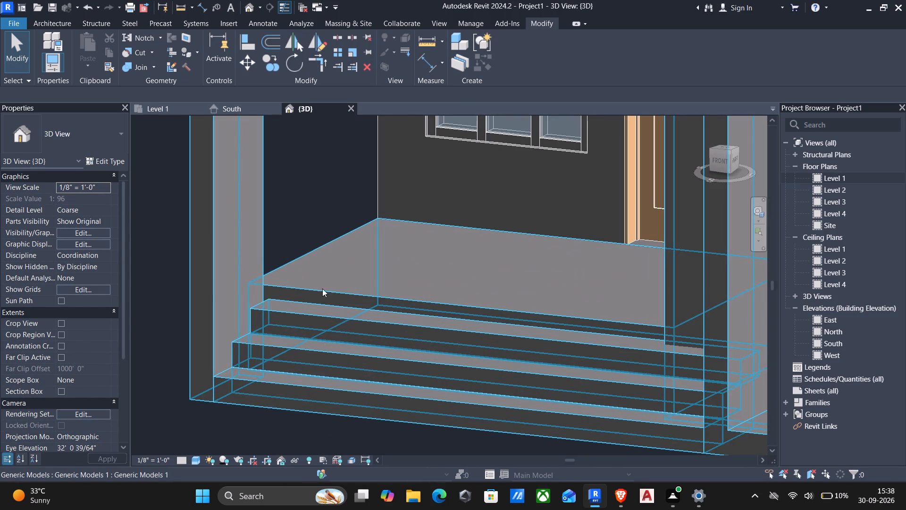
Edit the in-place entrance steps and set the lowest step's profile height to 6" by lowering its top edge.
{"action": "left_click", "coordinate": [312, 385]}
{"action": "left_click", "coordinate": [518, 54]}
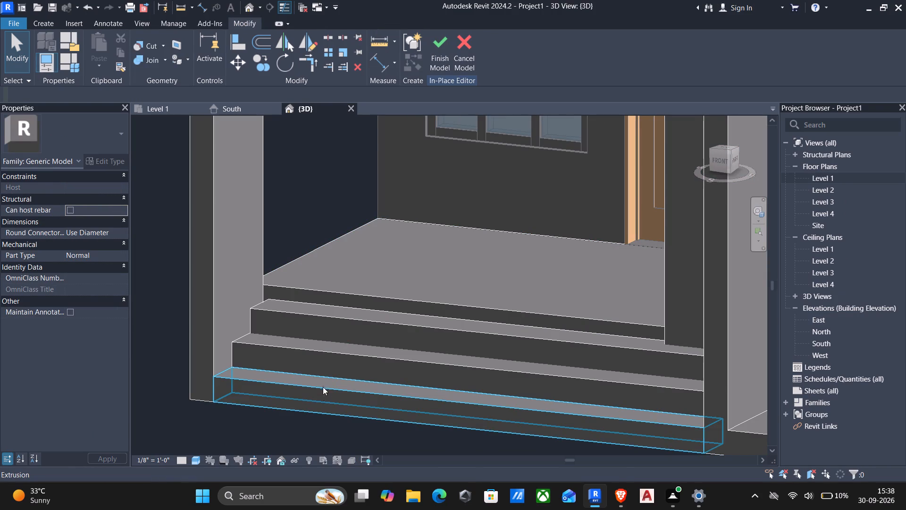
{"action": "left_click", "coordinate": [321, 383]}
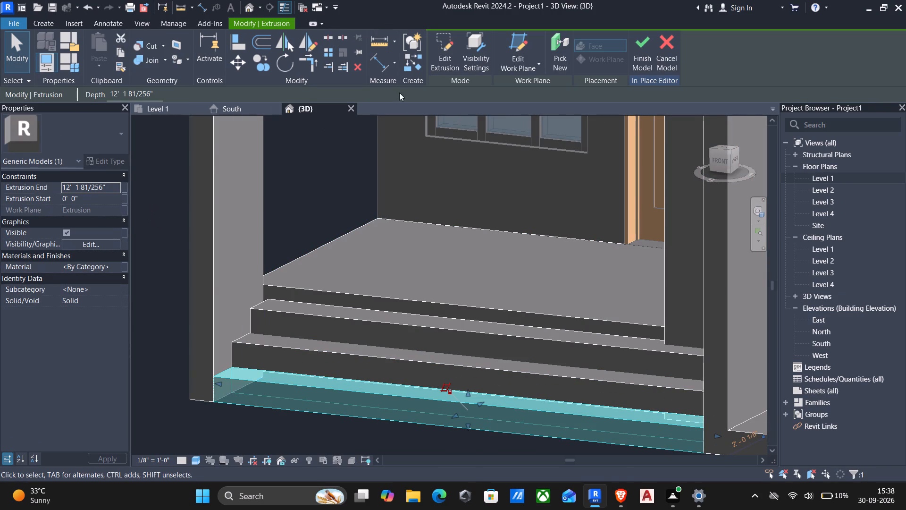
{"action": "left_click", "coordinate": [442, 59]}
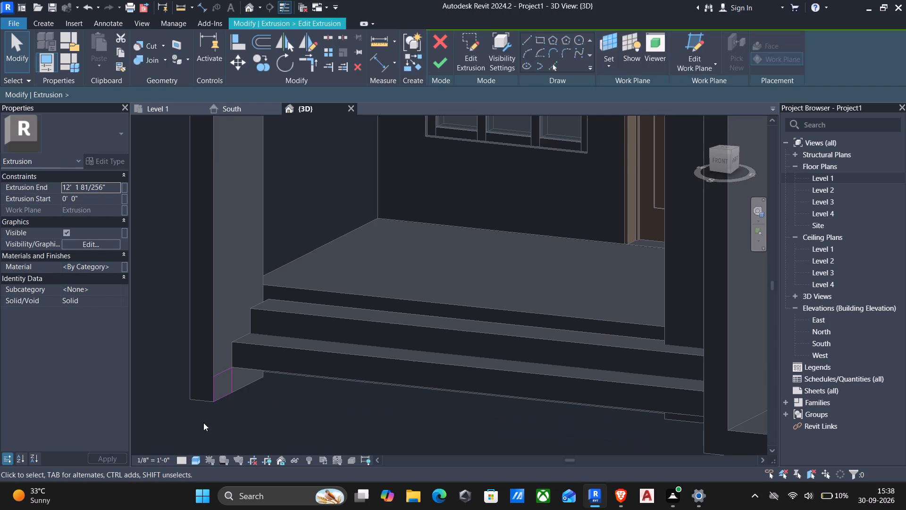
{"action": "scroll", "coordinate": [233, 370], "scroll_direction": "up", "scroll_amount": 7}
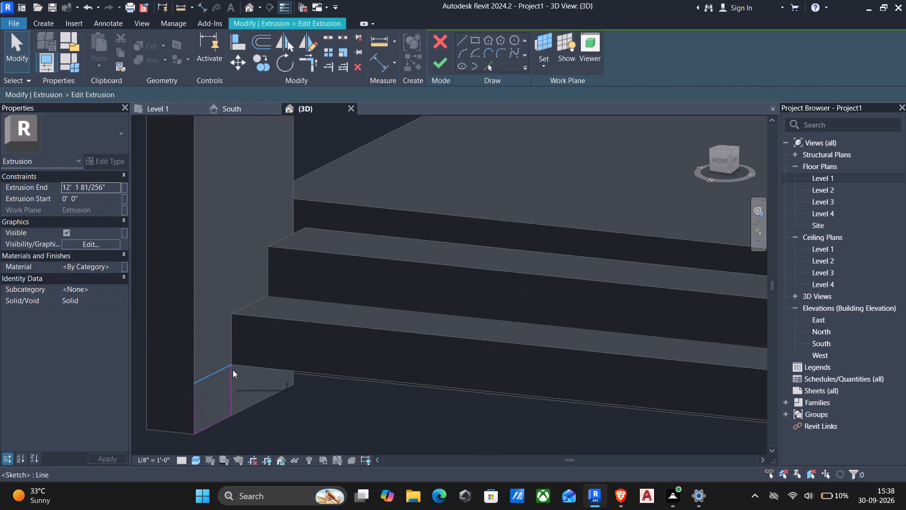
{"action": "scroll", "coordinate": [233, 370], "scroll_direction": "up", "scroll_amount": 3}
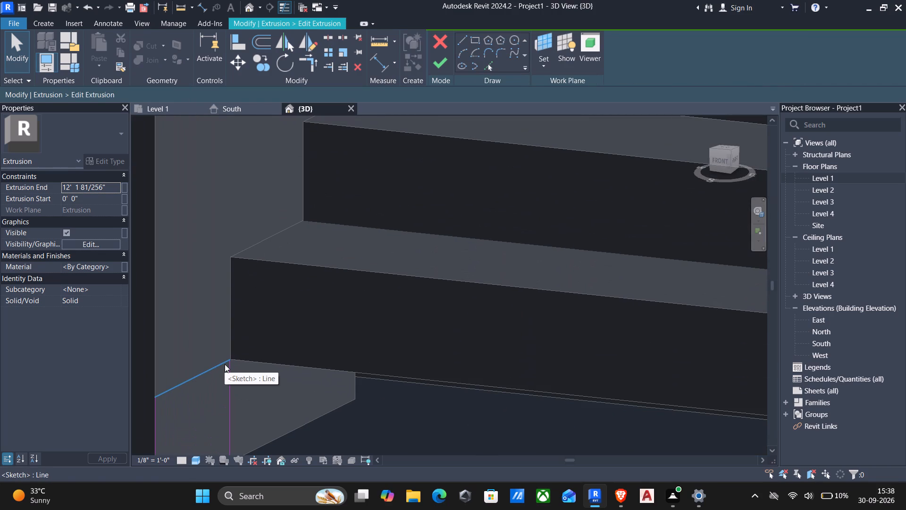
{"action": "scroll", "coordinate": [225, 364], "scroll_direction": "down", "scroll_amount": 4}
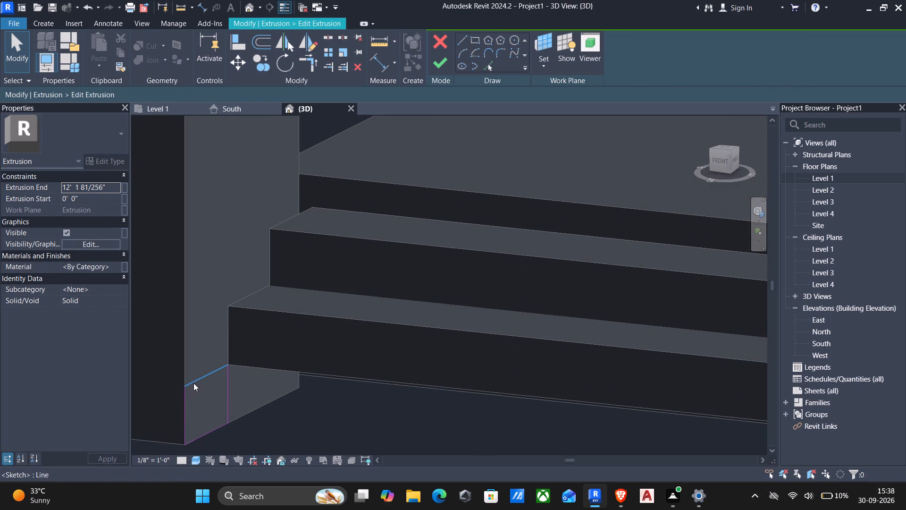
{"action": "left_click", "coordinate": [193, 383]}
{"action": "left_click", "coordinate": [168, 425]}
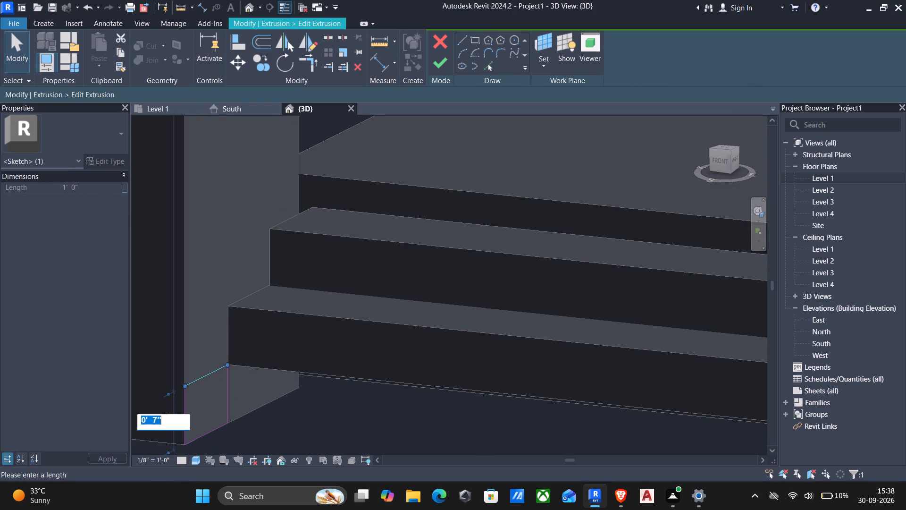
{"action": "key", "text": "6"}
{"action": "key", "text": "shift+quotedbl"}
{"action": "key", "text": "Return"}
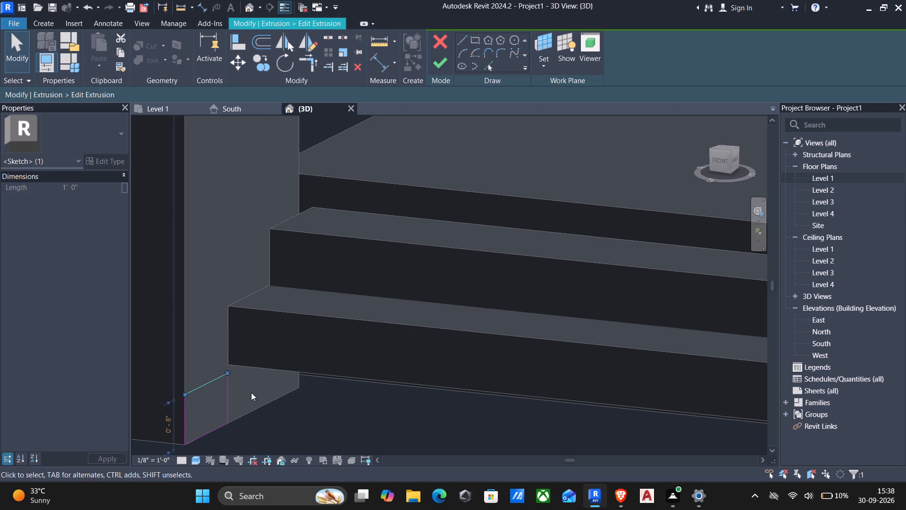
{"action": "left_click", "coordinate": [444, 66]}
Edit the middle step's extrusion profile and lower its top edge to a height of 6".
{"action": "scroll", "coordinate": [444, 66], "scroll_direction": "down", "scroll_amount": 5}
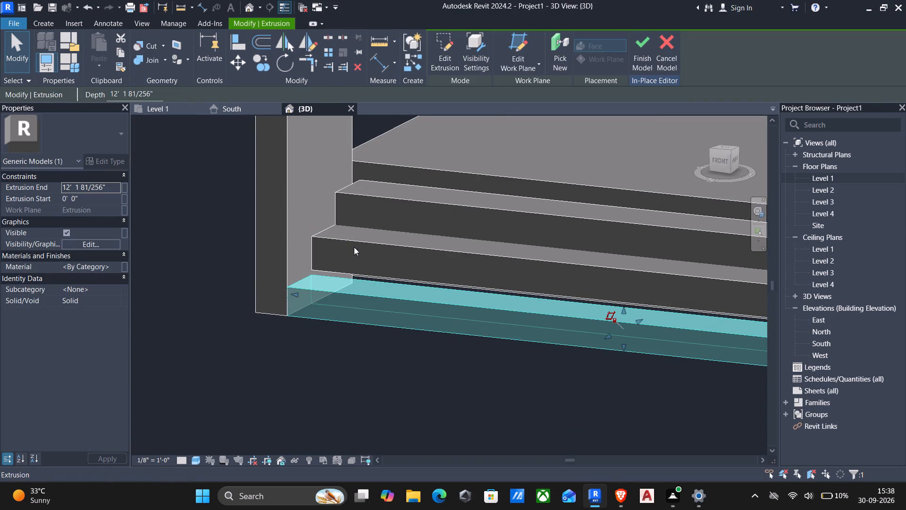
{"action": "left_click", "coordinate": [355, 244]}
{"action": "left_click", "coordinate": [448, 54]}
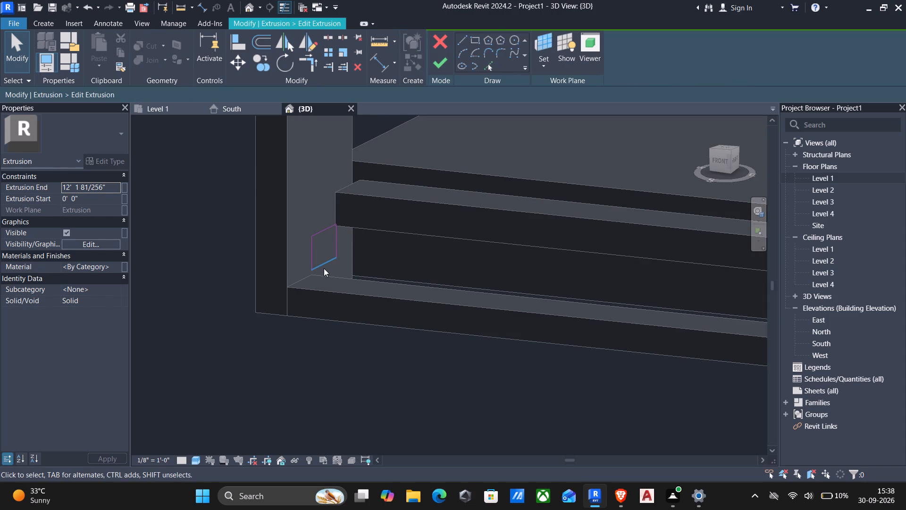
{"action": "left_click", "coordinate": [324, 268]}
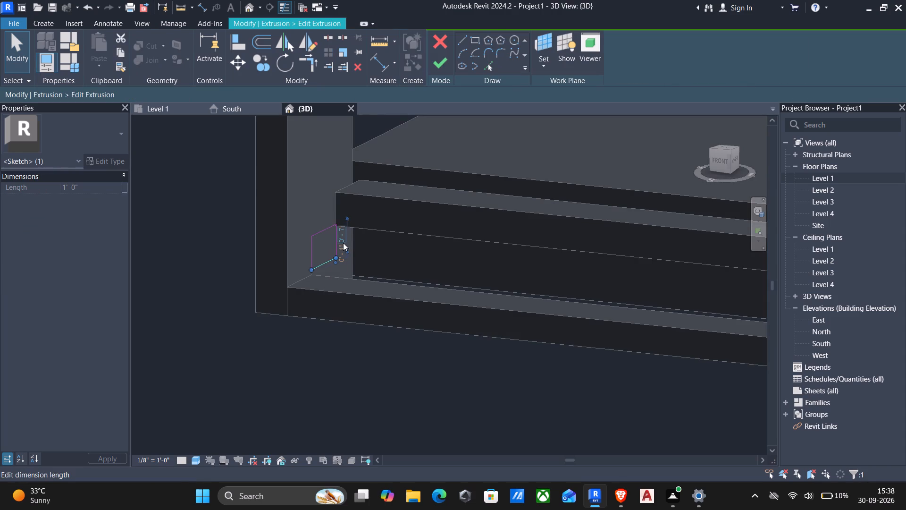
{"action": "left_click", "coordinate": [342, 243]}
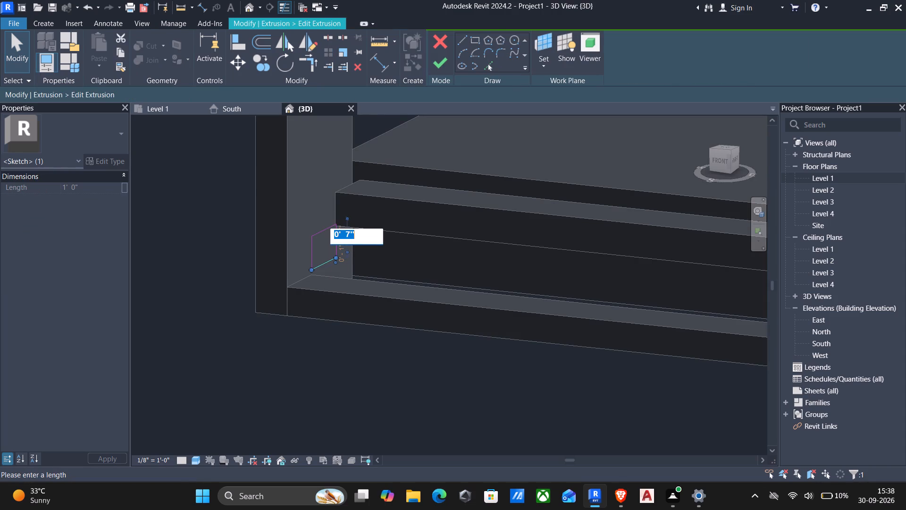
{"action": "key", "text": "Escape"}
{"action": "key", "text": "Escape"}
{"action": "left_click", "coordinate": [320, 229]}
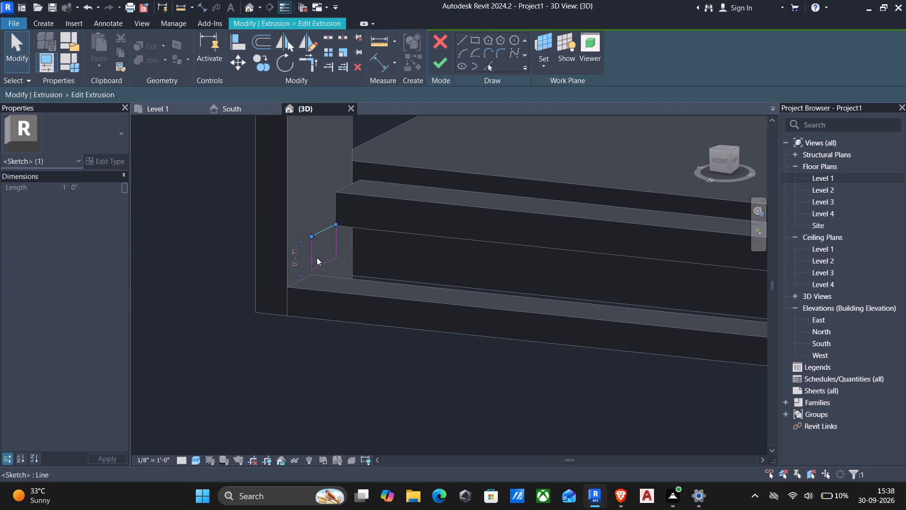
{"action": "left_click", "coordinate": [296, 260]}
{"action": "type", "text": "6\""}
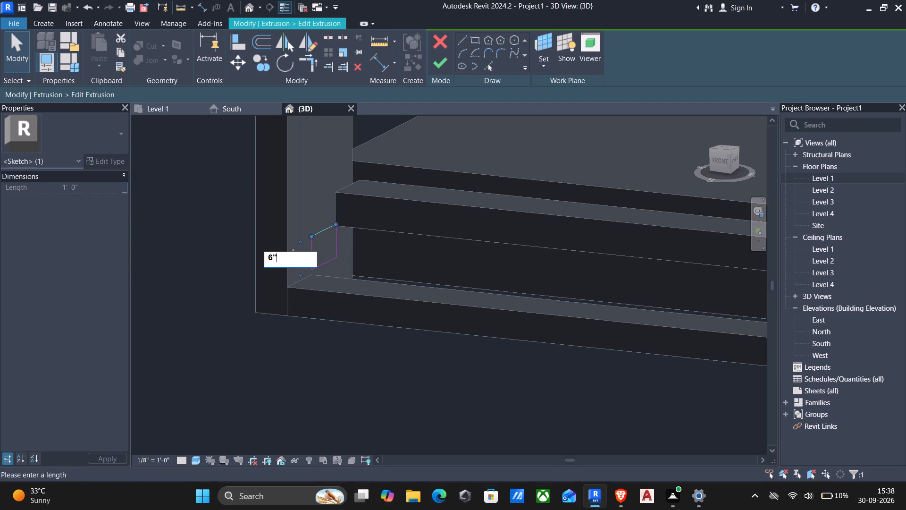
{"action": "key", "text": "Return"}
{"action": "left_click", "coordinate": [438, 69]}
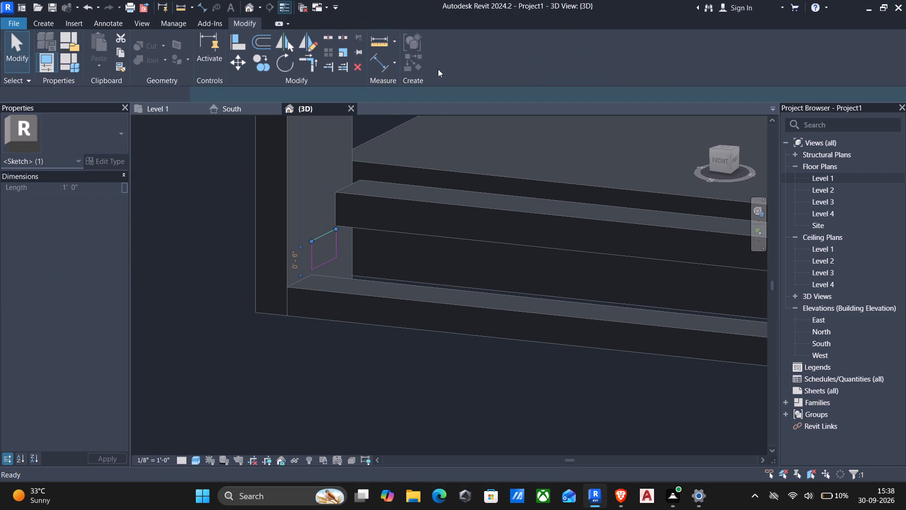
Edit the top step's extrusion profile and lower its top edge to a height of 6".
{"action": "left_click", "coordinate": [394, 194]}
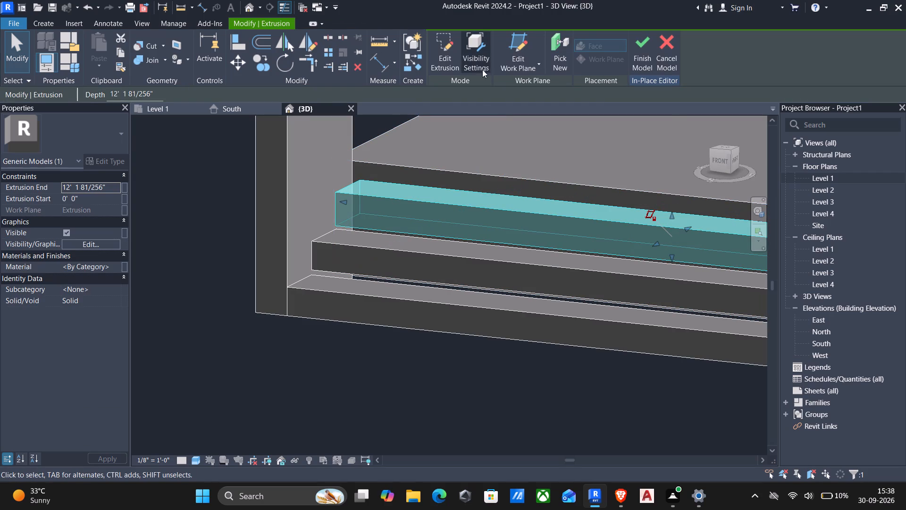
{"action": "left_click", "coordinate": [451, 55]}
{"action": "scroll", "coordinate": [383, 190], "scroll_direction": "up", "scroll_amount": 5}
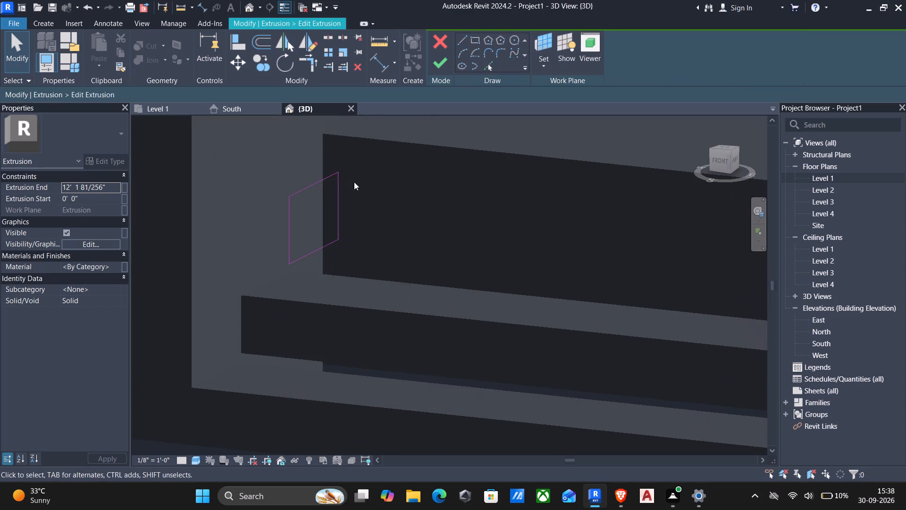
{"action": "left_click", "coordinate": [313, 187]}
{"action": "left_click", "coordinate": [274, 241]}
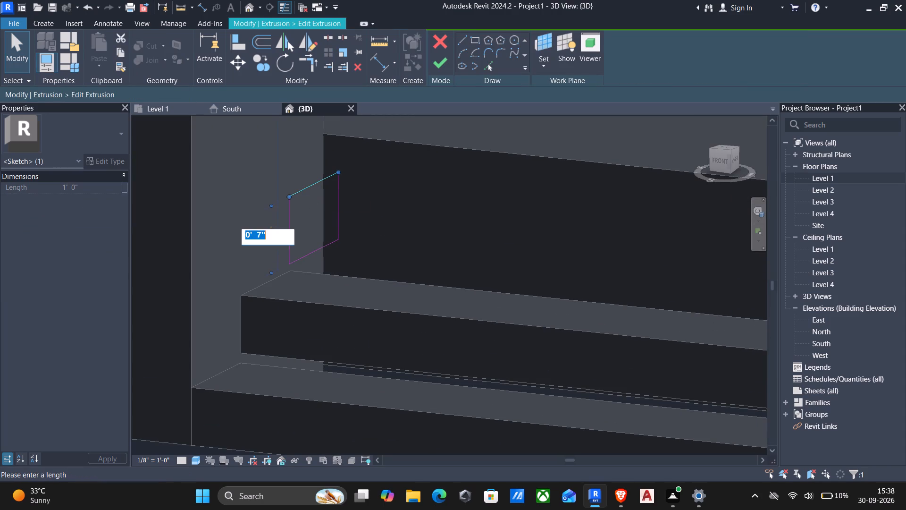
{"action": "type", "text": "6\""}
{"action": "key", "text": "Return"}
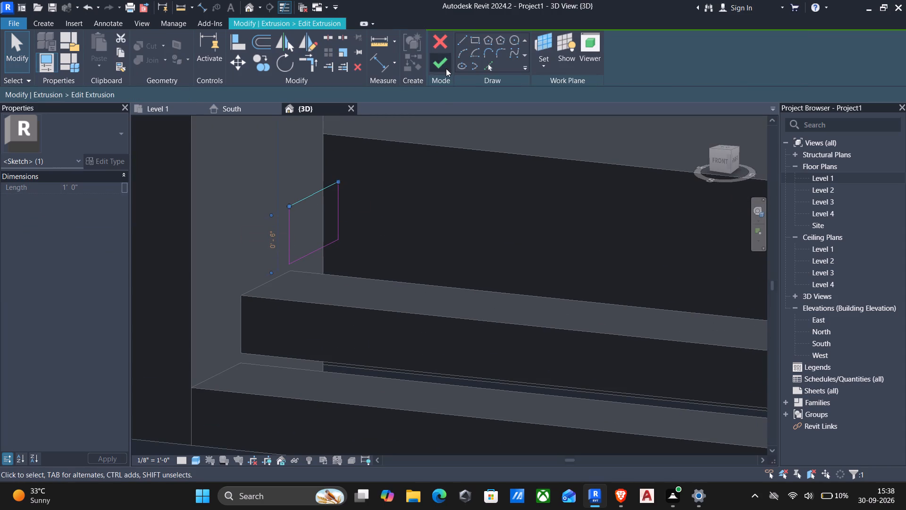
{"action": "left_click", "coordinate": [439, 66]}
Nudge the middle step down so it rests on the lowest step, closing the gap between them.
{"action": "scroll", "coordinate": [424, 110], "scroll_direction": "down", "scroll_amount": 5}
{"action": "scroll", "coordinate": [462, 136], "scroll_direction": "down", "scroll_amount": 2}
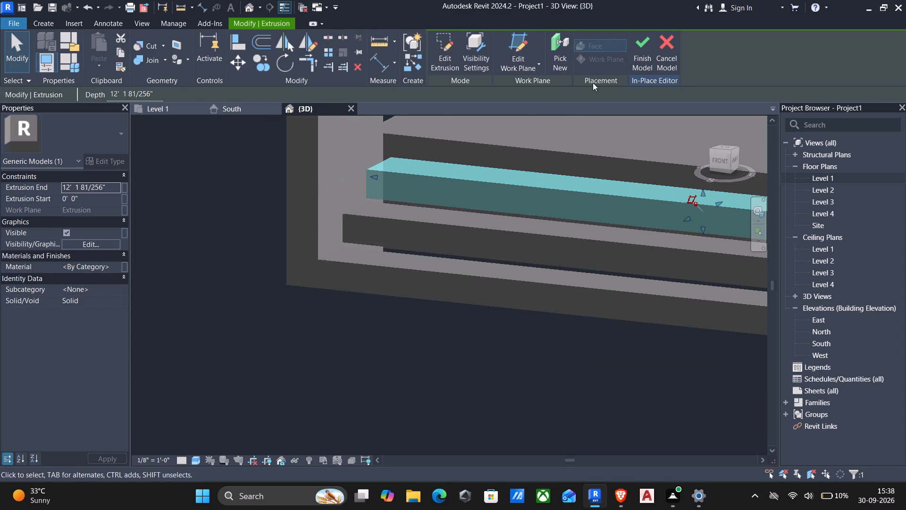
{"action": "scroll", "coordinate": [491, 159], "scroll_direction": "down", "scroll_amount": 2}
{"action": "middle_click_drag", "start_coordinate": [459, 195], "coordinate": [409, 215], "text": "shift"}
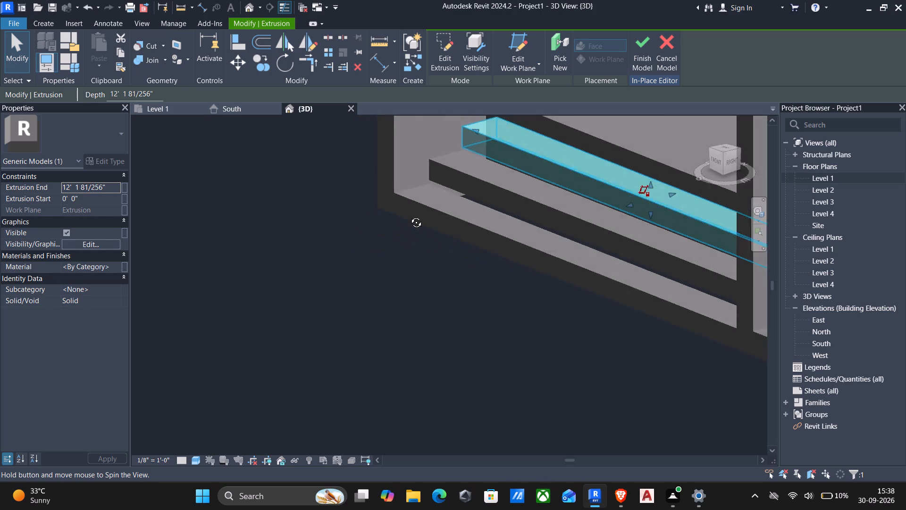
{"action": "middle_click_drag", "start_coordinate": [409, 215], "coordinate": [695, 116], "text": "shift"}
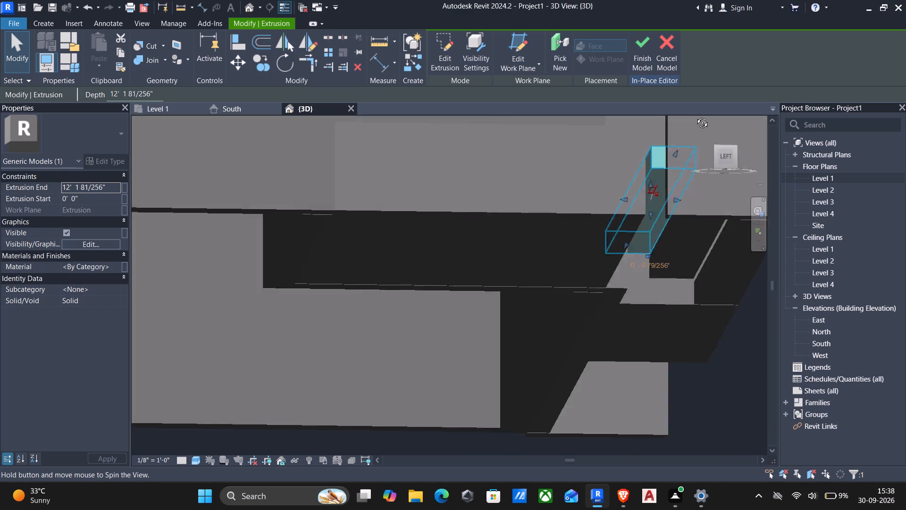
{"action": "middle_click_drag", "start_coordinate": [695, 116], "coordinate": [539, 215], "text": "shift"}
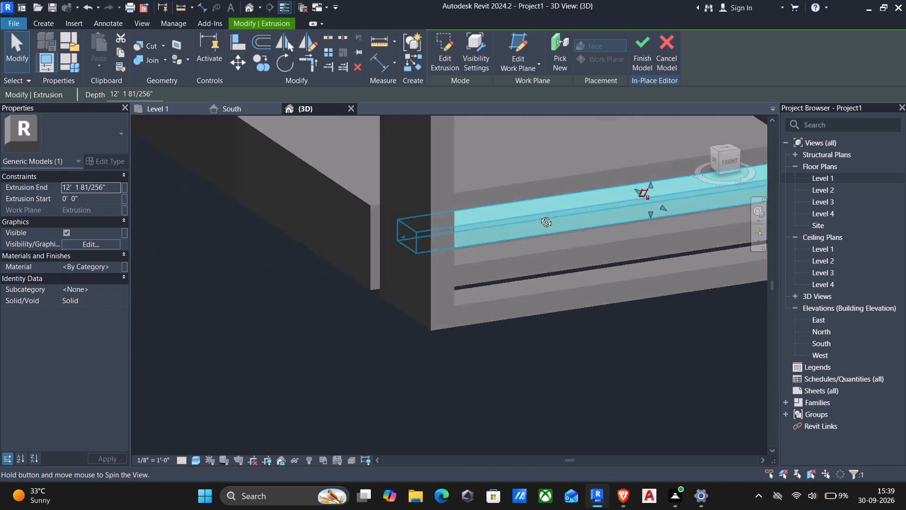
{"action": "middle_click_drag", "start_coordinate": [539, 215], "coordinate": [435, 203], "text": "shift"}
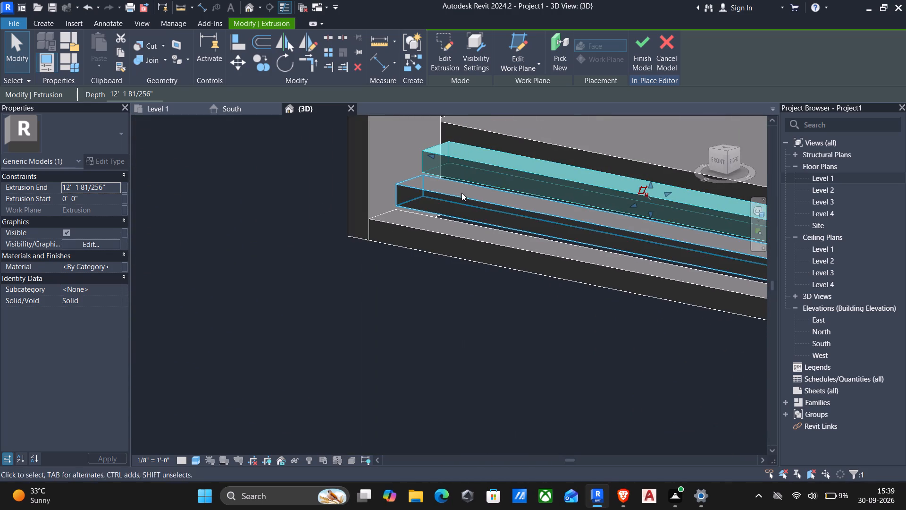
{"action": "key", "text": "Escape"}
{"action": "scroll", "coordinate": [507, 242], "scroll_direction": "up", "scroll_amount": 3}
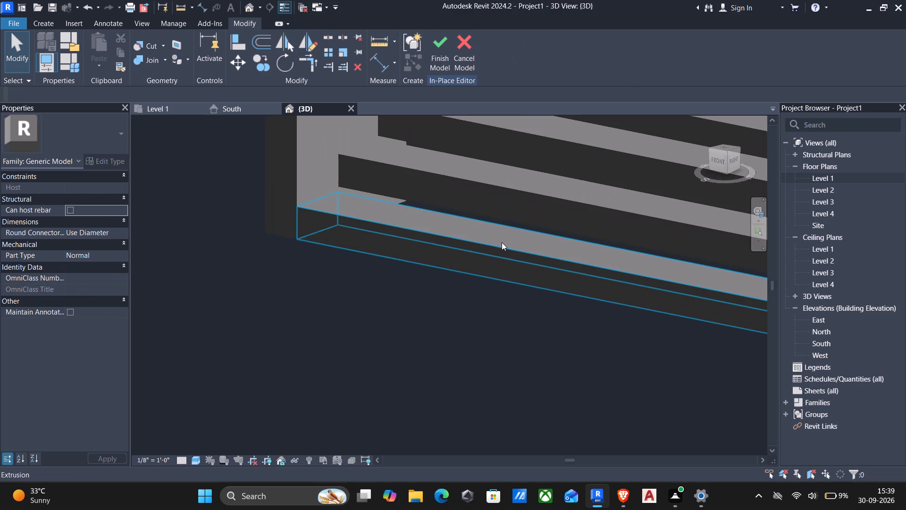
{"action": "middle_click_drag", "start_coordinate": [502, 242], "coordinate": [470, 280]}
{"action": "left_click", "coordinate": [478, 224]}
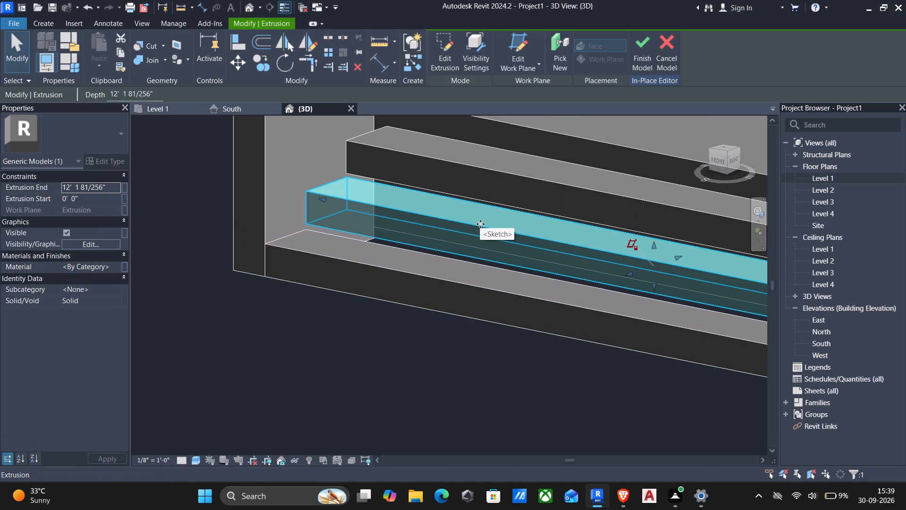
{"action": "key", "text": "Down"}
{"action": "key", "text": "Down"}
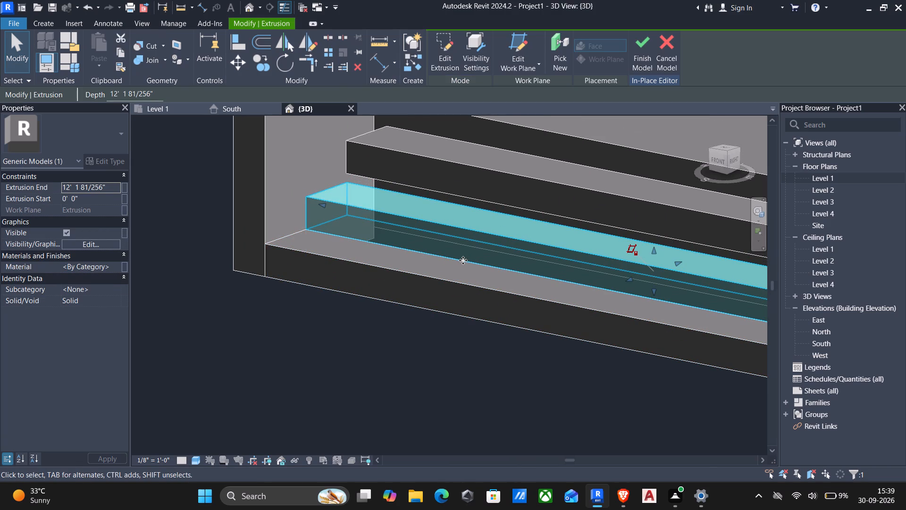
Nudge the top step down until it rests on the middle step, closing the gap between them.
{"action": "middle_click_drag", "start_coordinate": [463, 260], "coordinate": [749, 125], "text": "shift"}
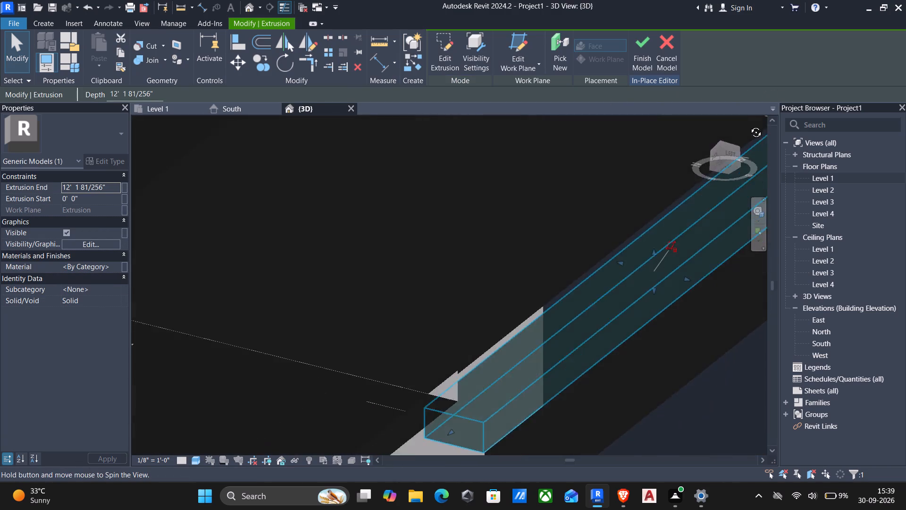
{"action": "middle_click_drag", "start_coordinate": [749, 125], "coordinate": [705, 186], "text": "shift"}
{"action": "key", "text": "Escape"}
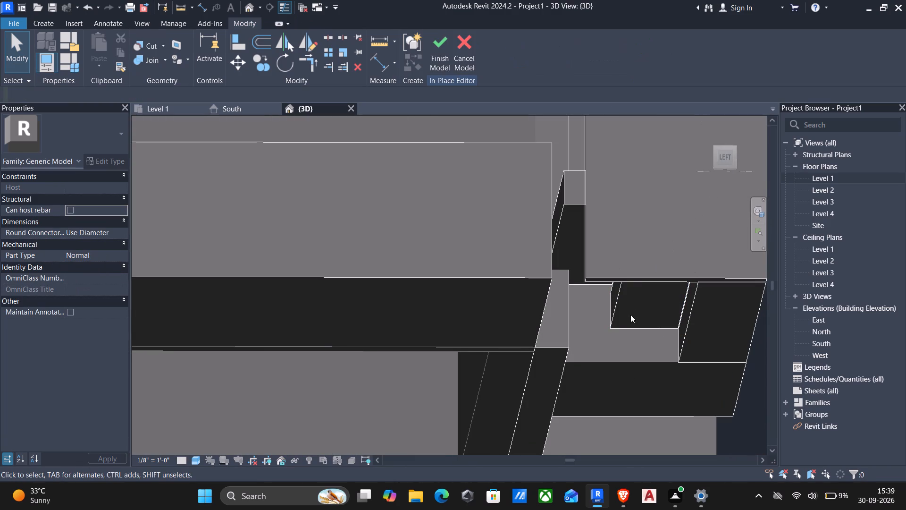
{"action": "middle_click_drag", "start_coordinate": [626, 325], "coordinate": [632, 282], "text": "shift"}
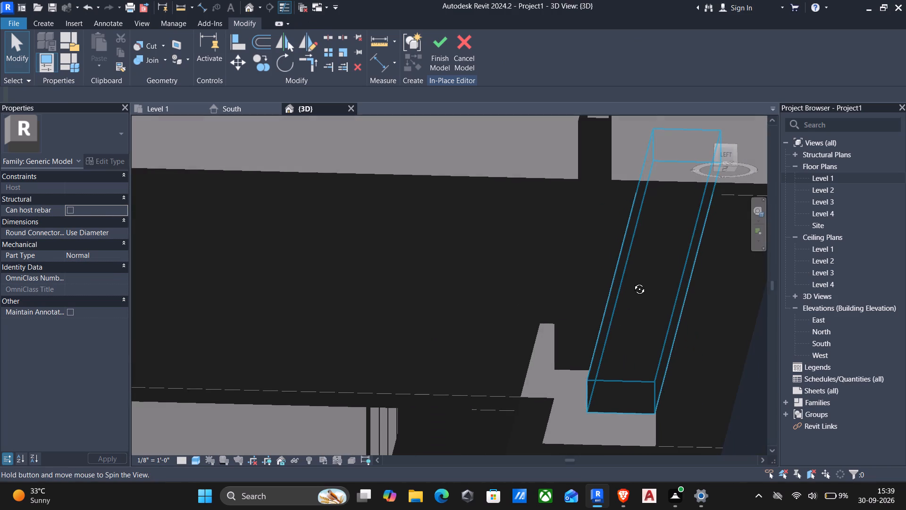
{"action": "middle_click_drag", "start_coordinate": [632, 282], "coordinate": [402, 436], "text": "shift"}
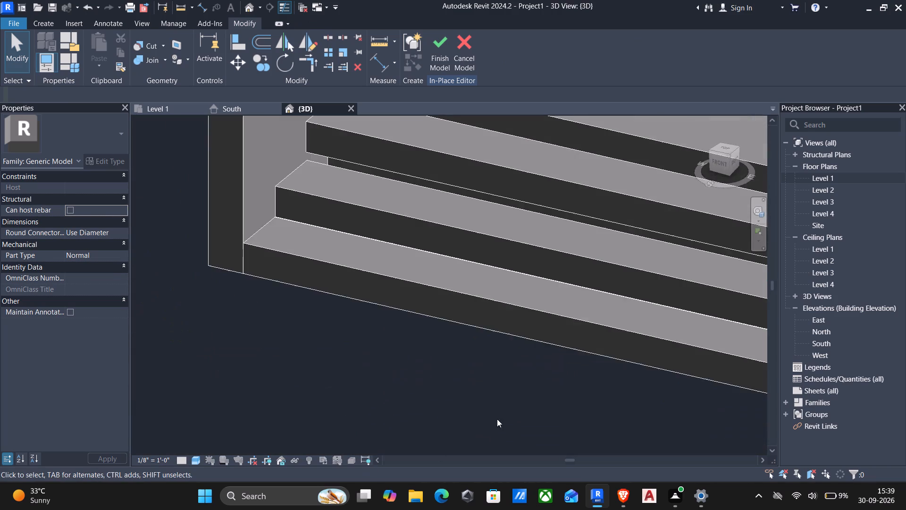
{"action": "scroll", "coordinate": [530, 391], "scroll_direction": "down", "scroll_amount": 1}
{"action": "middle_click_drag", "start_coordinate": [533, 387], "coordinate": [426, 370], "text": "shift"}
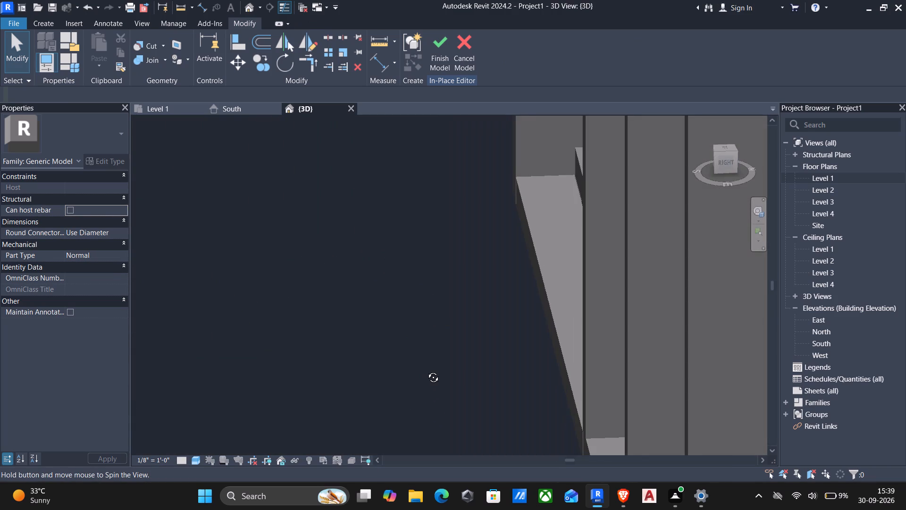
{"action": "middle_click_drag", "start_coordinate": [426, 370], "coordinate": [489, 343], "text": "shift"}
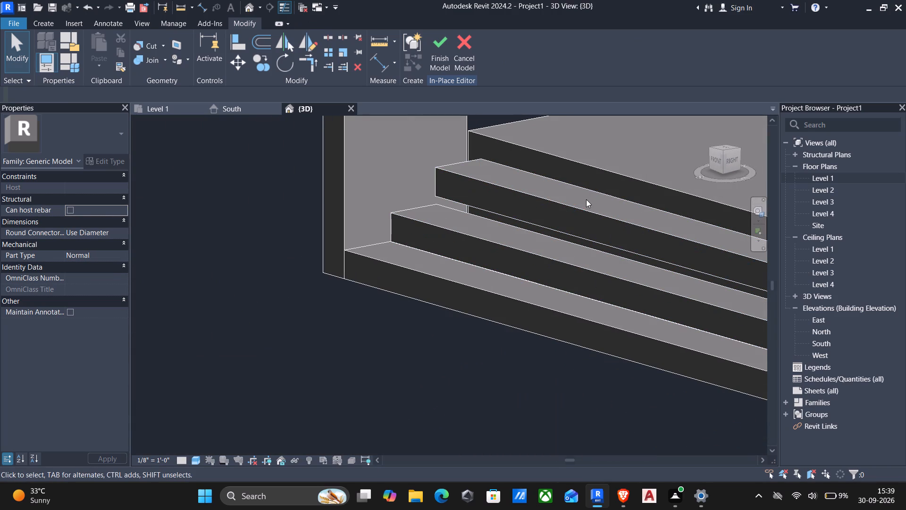
{"action": "left_click", "coordinate": [573, 209]}
{"action": "key", "text": "Down"}
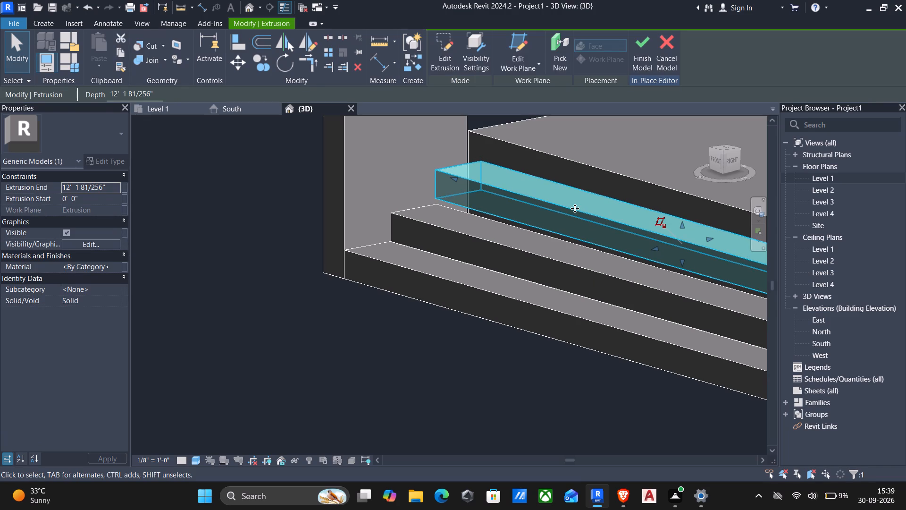
{"action": "key", "text": "Down"}
{"action": "key", "text": "Down"}
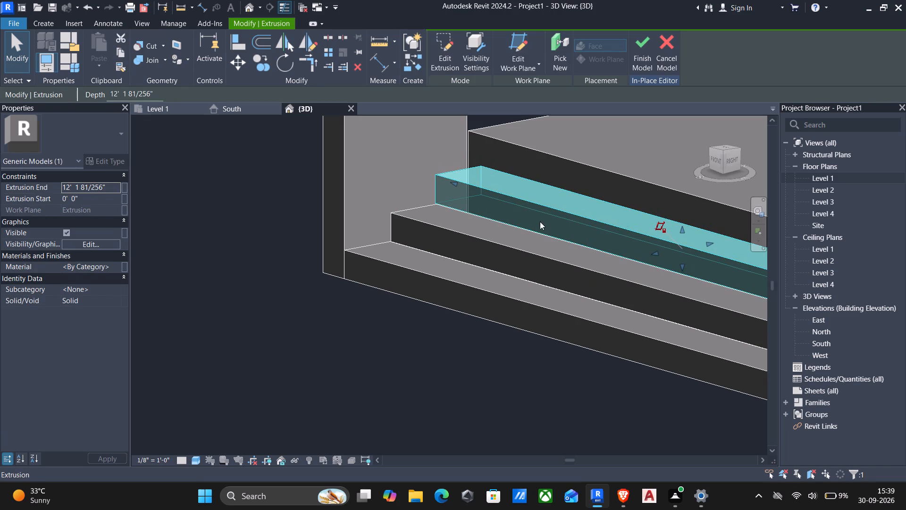
{"action": "key", "text": "Escape"}
Examine the stacked entrance steps, the porch slab and the surrounding frame from the front, side, above and below.
{"action": "scroll", "coordinate": [534, 205], "scroll_direction": "down", "scroll_amount": 3}
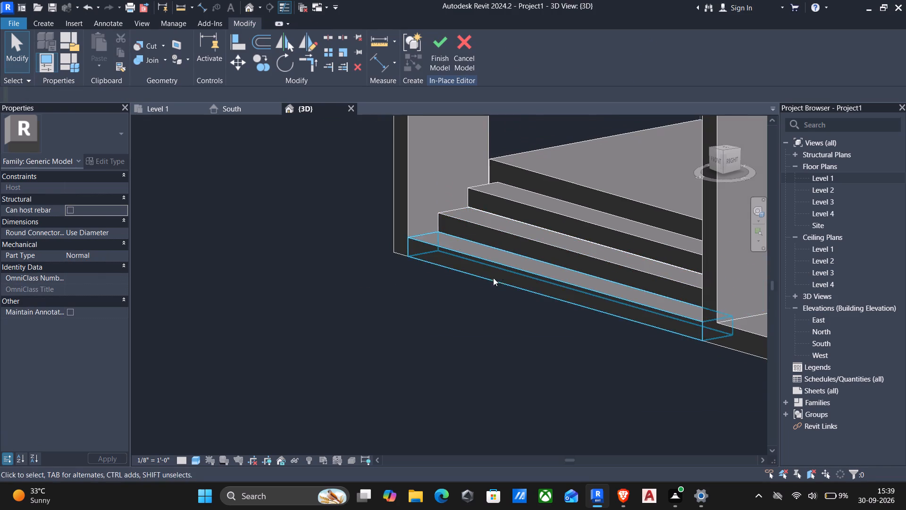
{"action": "middle_click_drag", "start_coordinate": [497, 279], "coordinate": [606, 269], "text": "shift"}
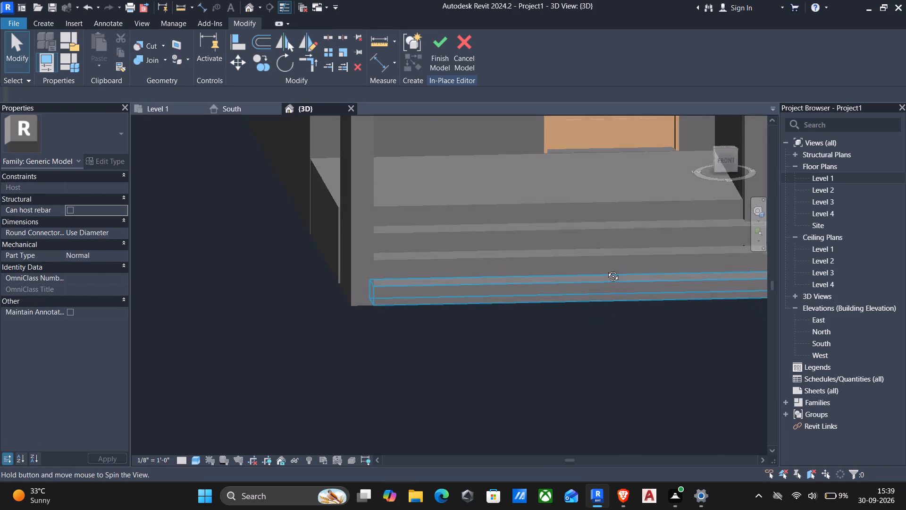
{"action": "middle_click_drag", "start_coordinate": [606, 269], "coordinate": [658, 396], "text": "shift"}
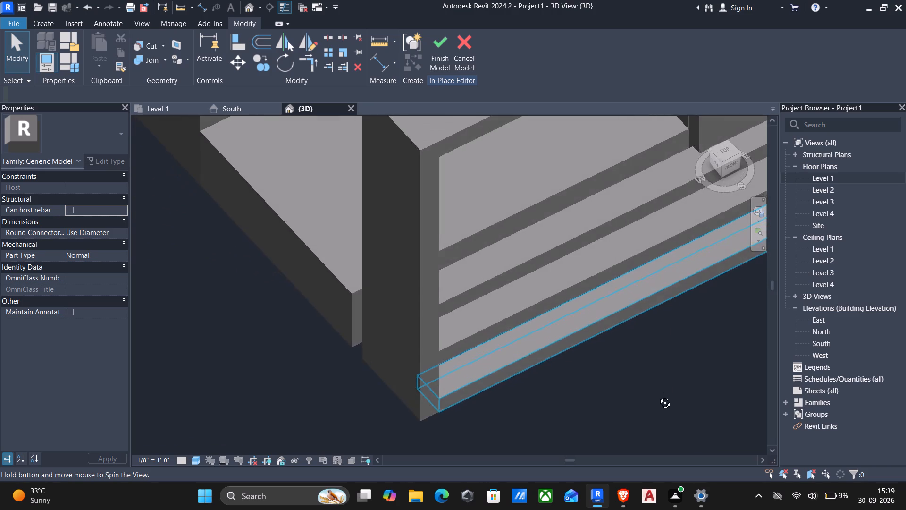
{"action": "middle_click_drag", "start_coordinate": [658, 396], "coordinate": [716, 298], "text": "shift"}
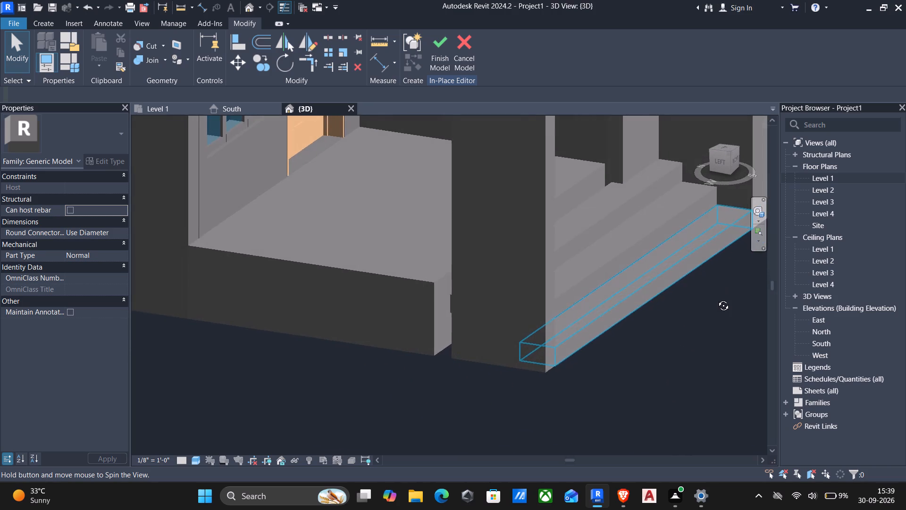
{"action": "middle_click_drag", "start_coordinate": [716, 298], "coordinate": [715, 361], "text": "shift"}
{"action": "scroll", "coordinate": [730, 332], "scroll_direction": "down", "scroll_amount": 3}
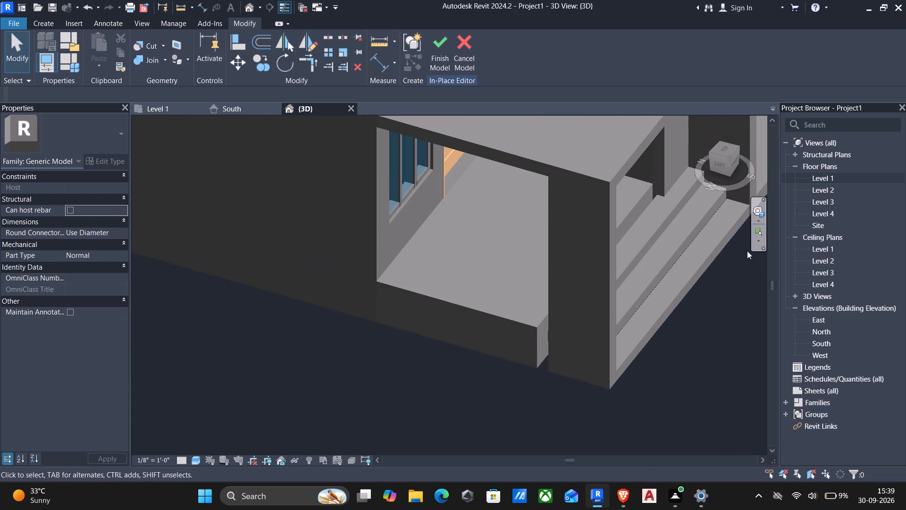
{"action": "middle_click_drag", "start_coordinate": [675, 272], "coordinate": [540, 350], "text": "shift"}
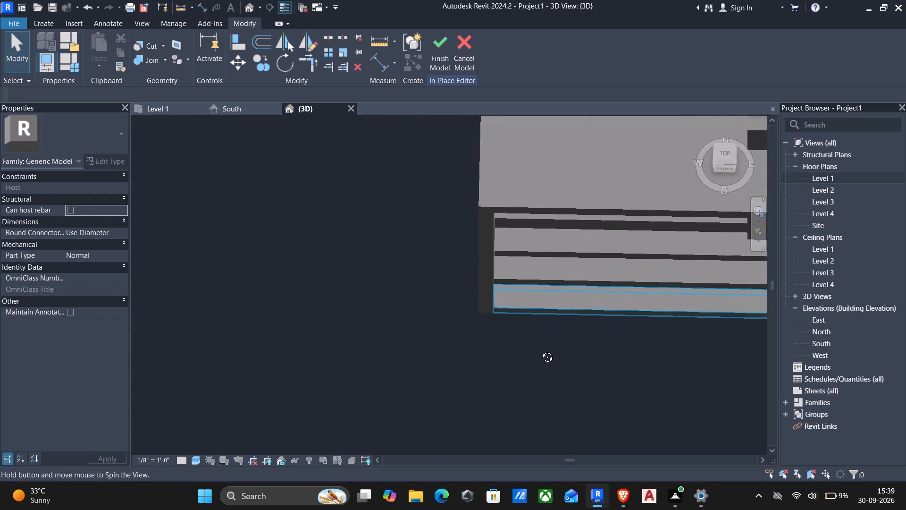
{"action": "middle_click_drag", "start_coordinate": [540, 350], "coordinate": [732, 114], "text": "shift"}
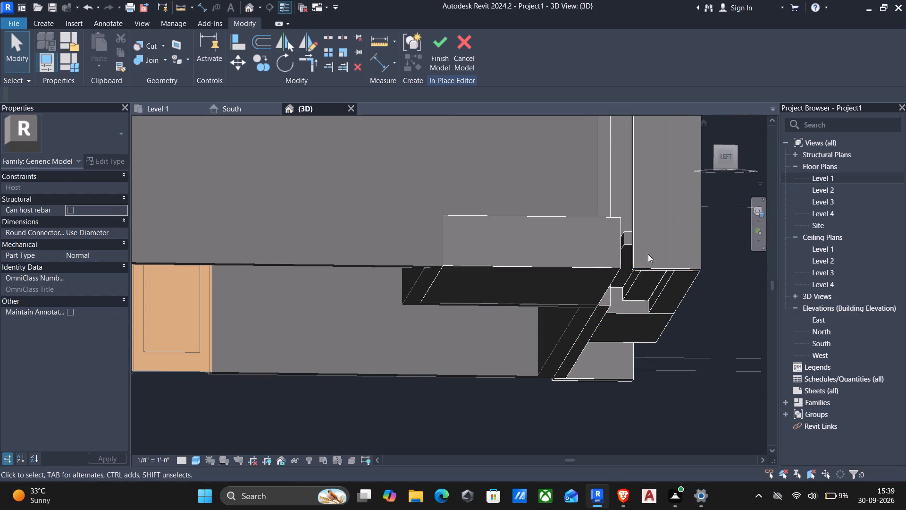
{"action": "middle_click_drag", "start_coordinate": [645, 260], "coordinate": [497, 378]}
{"action": "middle_click_drag", "start_coordinate": [749, 297], "coordinate": [738, 355]}
{"action": "middle_click_drag", "start_coordinate": [612, 353], "coordinate": [634, 376], "text": "shift"}
{"action": "scroll", "coordinate": [637, 373], "scroll_direction": "down", "scroll_amount": 4}
{"action": "middle_click_drag", "start_coordinate": [639, 370], "coordinate": [674, 413], "text": "shift"}
{"action": "middle_click_drag", "start_coordinate": [676, 358], "coordinate": [682, 408], "text": "shift"}
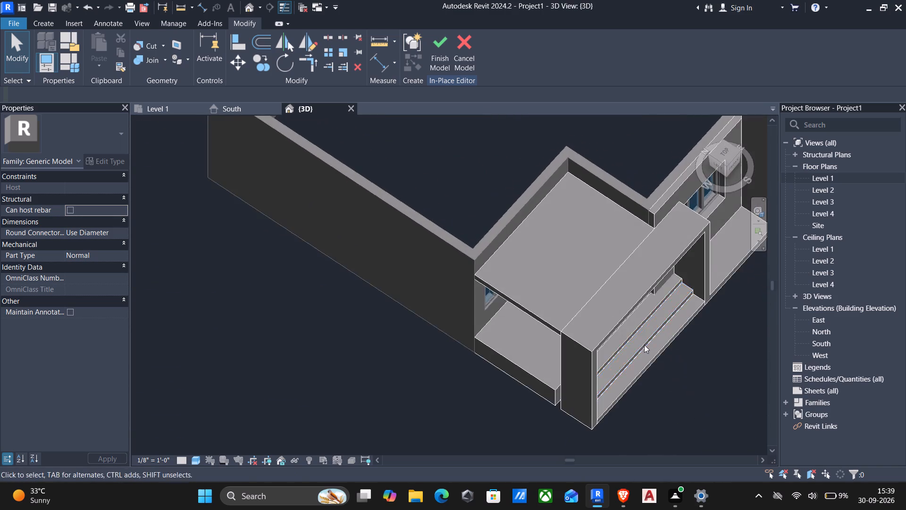
Nudge the middle step and the top step each down by one more small increment.
{"action": "scroll", "coordinate": [645, 280], "scroll_direction": "up", "scroll_amount": 4}
{"action": "scroll", "coordinate": [646, 318], "scroll_direction": "up", "scroll_amount": 5}
{"action": "middle_click_drag", "start_coordinate": [670, 340], "coordinate": [589, 224]}
{"action": "scroll", "coordinate": [596, 281], "scroll_direction": "up", "scroll_amount": 5, "text": "shift"}
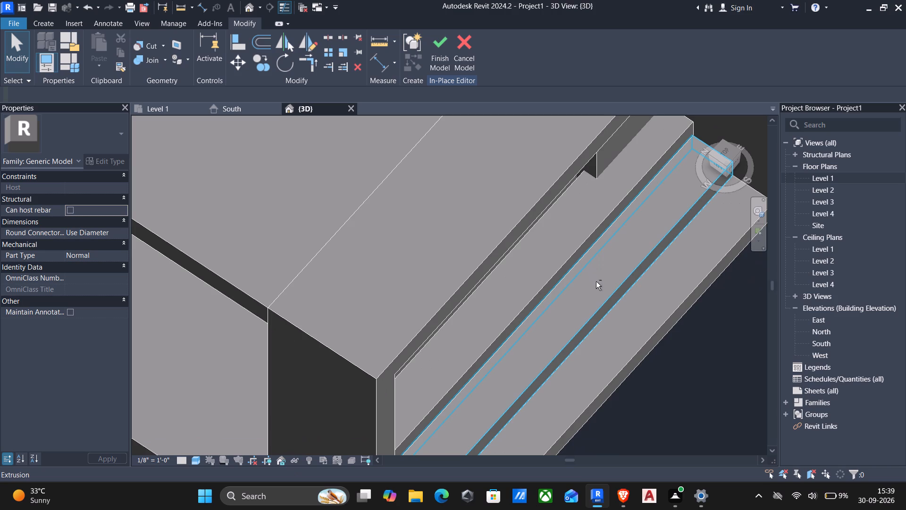
{"action": "scroll", "coordinate": [622, 314], "scroll_direction": "up", "scroll_amount": 5}
{"action": "middle_click_drag", "start_coordinate": [623, 325], "coordinate": [605, 315], "text": "shift"}
{"action": "scroll", "coordinate": [609, 325], "scroll_direction": "up", "scroll_amount": 1}
{"action": "left_click", "coordinate": [599, 325]}
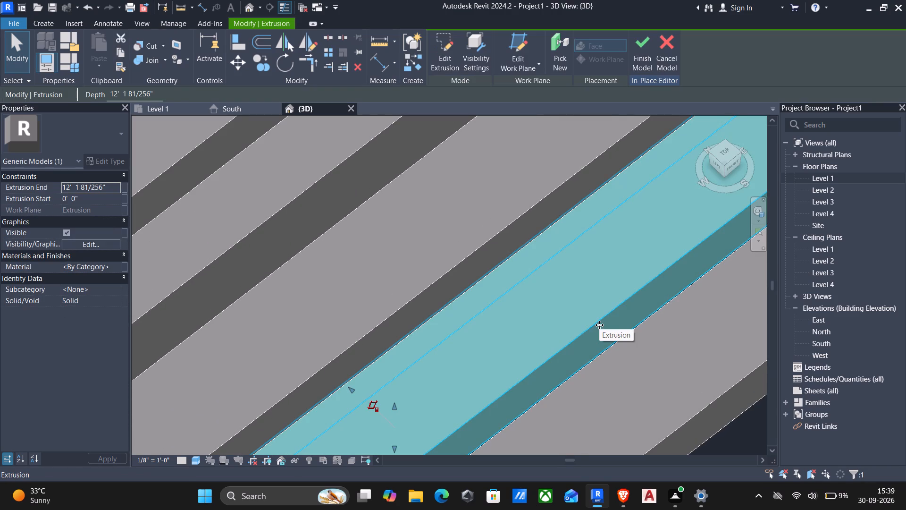
{"action": "key", "text": "Down"}
{"action": "key", "text": "Escape"}
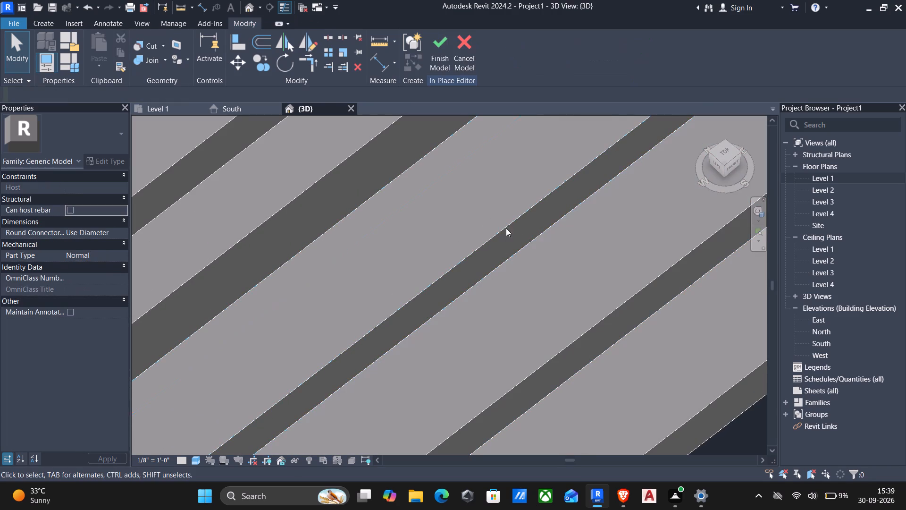
{"action": "left_click", "coordinate": [501, 228]}
{"action": "key", "text": "Down"}
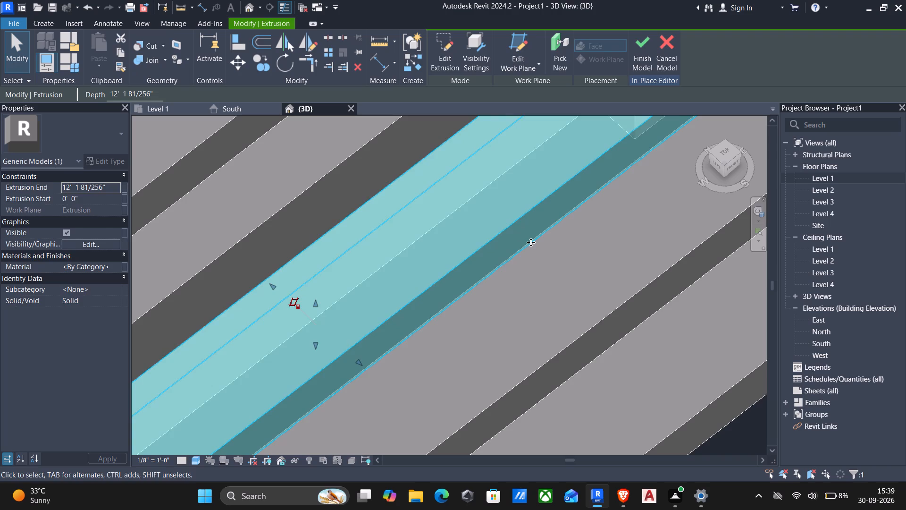
{"action": "key", "text": "Escape"}
Nudge the porch slab extrusion above the steps down by one small increment.
{"action": "scroll", "coordinate": [348, 147], "scroll_direction": "down", "scroll_amount": 4}
{"action": "left_click", "coordinate": [350, 150]}
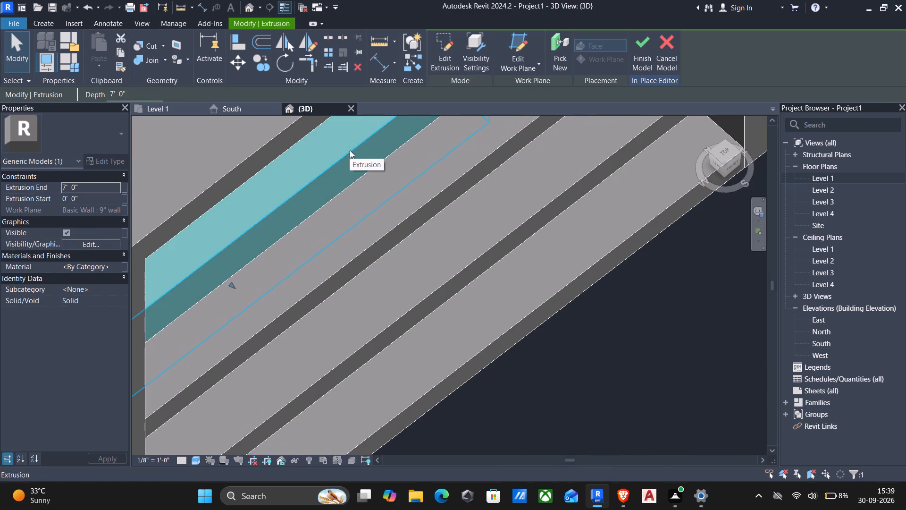
{"action": "key", "text": "Down"}
{"action": "scroll", "coordinate": [375, 181], "scroll_direction": "down", "scroll_amount": 4}
{"action": "key", "text": "Escape"}
{"action": "scroll", "coordinate": [412, 221], "scroll_direction": "down", "scroll_amount": 3}
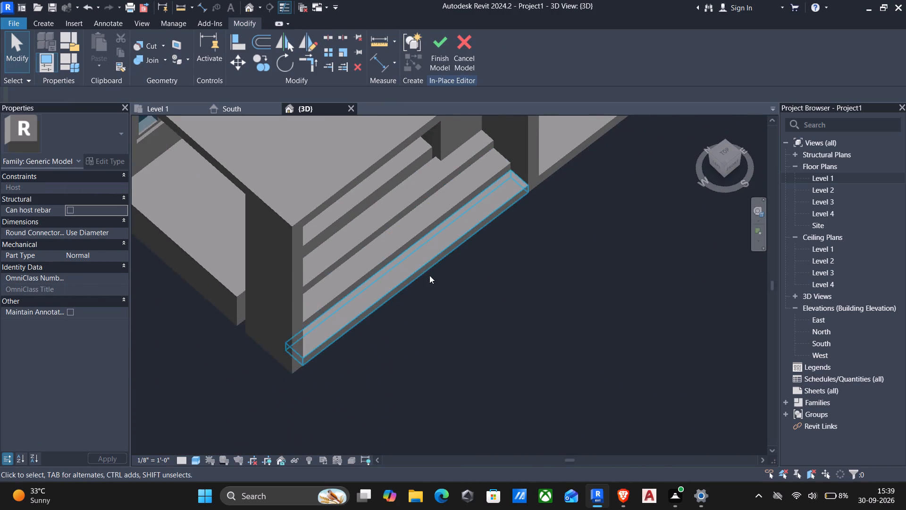
Check the steps from a low side angle and finish the in-place model.
{"action": "middle_click_drag", "start_coordinate": [443, 282], "coordinate": [355, 130], "text": "shift"}
{"action": "middle_click_drag", "start_coordinate": [347, 261], "coordinate": [480, 218], "text": "shift"}
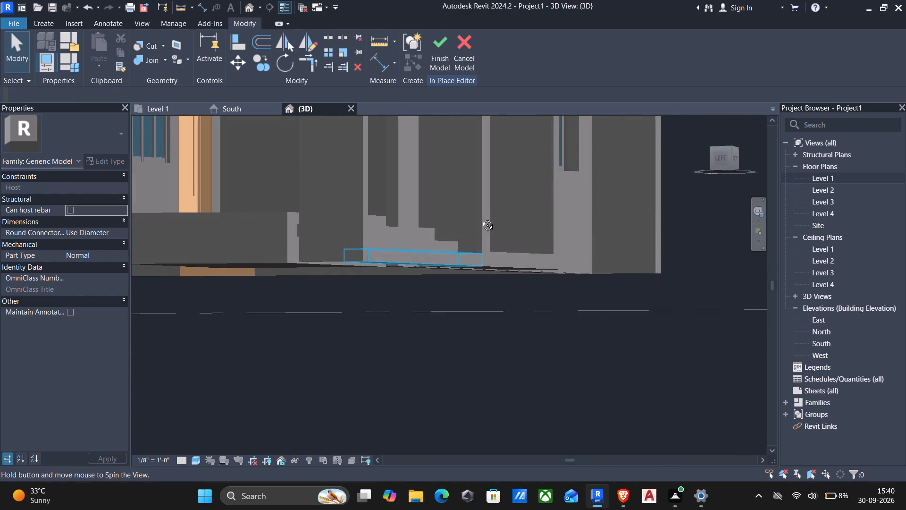
{"action": "middle_click_drag", "start_coordinate": [480, 218], "coordinate": [480, 218], "text": "shift"}
{"action": "left_click", "coordinate": [441, 39]}
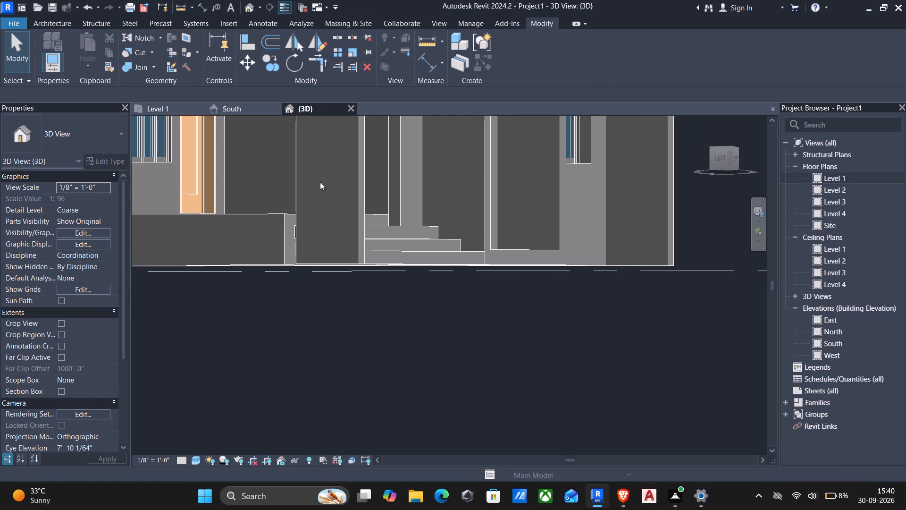
Align the porch slab's front face to the back face of the entrance frame's pillar to close the gap between them.
{"action": "type", "text": "al"}
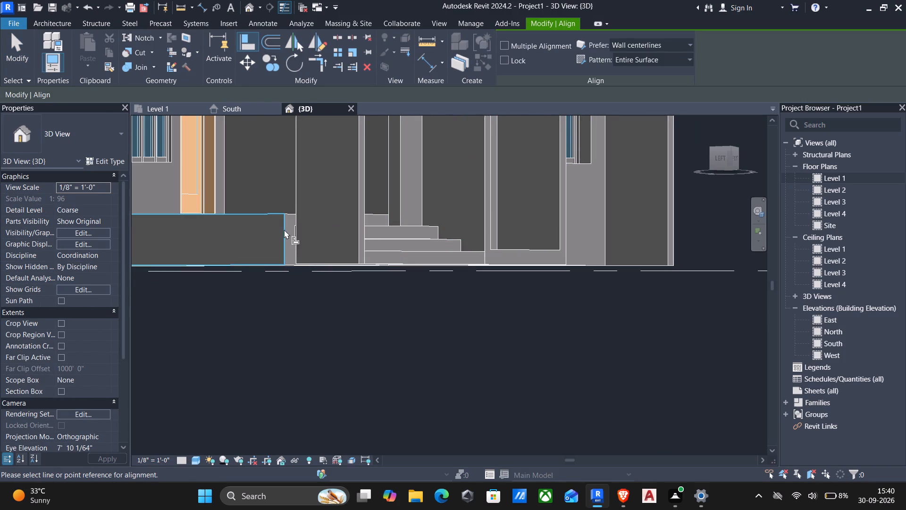
{"action": "middle_click_drag", "start_coordinate": [281, 236], "coordinate": [352, 270], "text": "shift"}
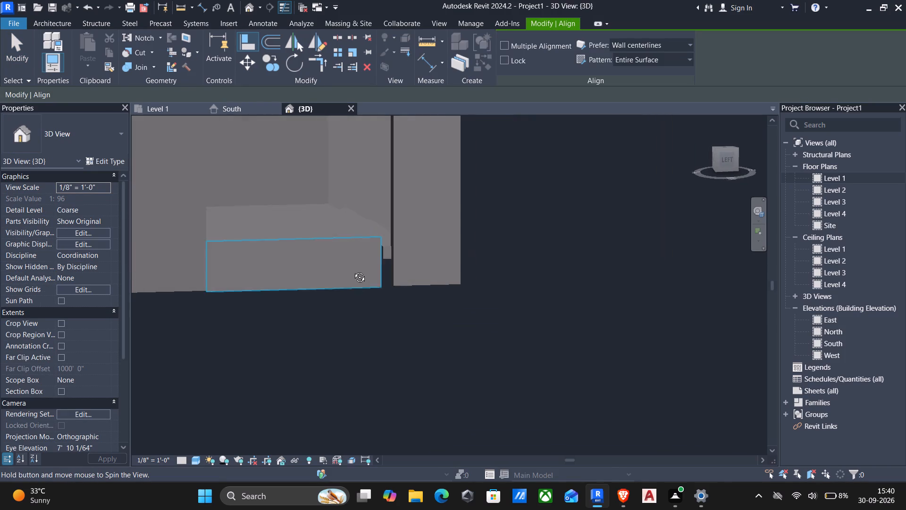
{"action": "middle_click_drag", "start_coordinate": [352, 270], "coordinate": [406, 271], "text": "shift"}
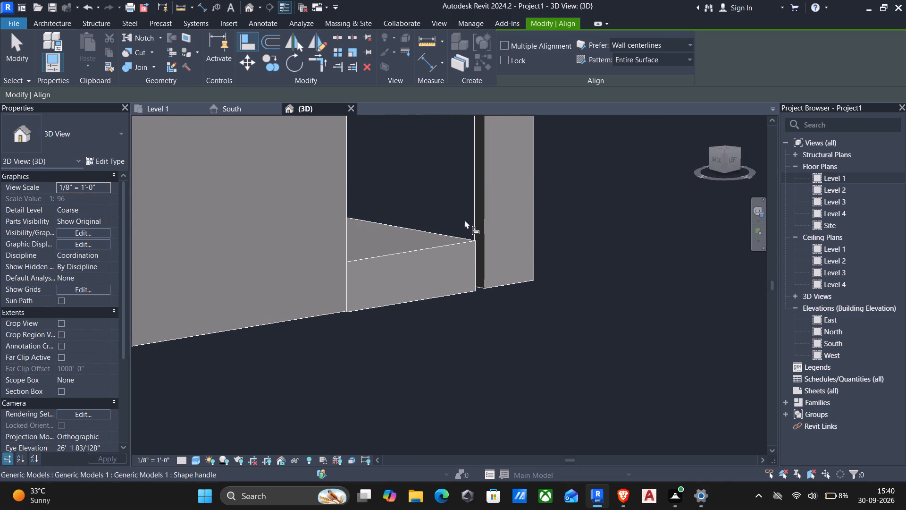
{"action": "left_click", "coordinate": [478, 212]}
{"action": "middle_click_drag", "start_coordinate": [466, 242], "coordinate": [372, 260], "text": "shift"}
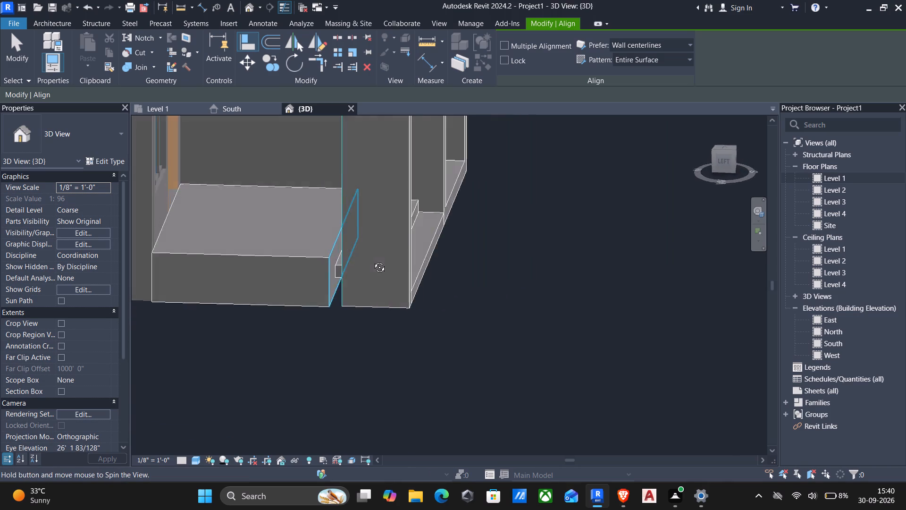
{"action": "middle_click_drag", "start_coordinate": [372, 260], "coordinate": [275, 271], "text": "shift"}
{"action": "left_click", "coordinate": [222, 256]}
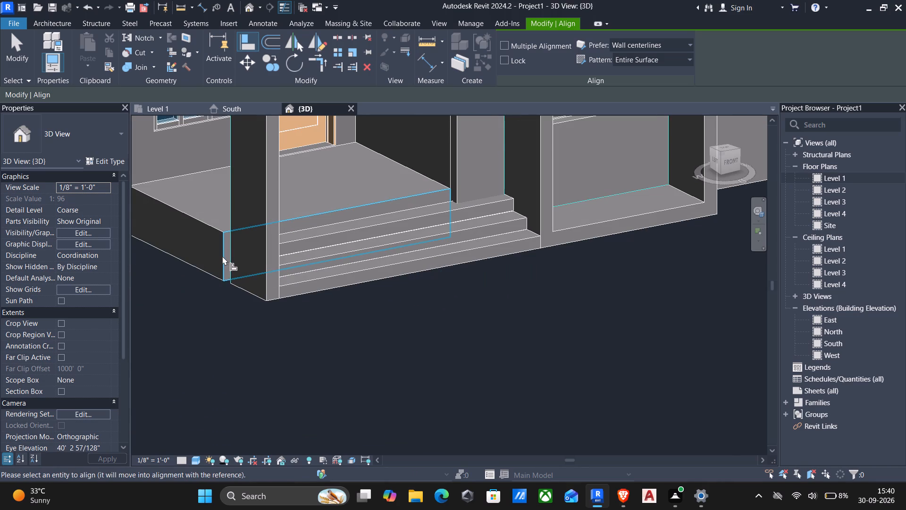
{"action": "key", "text": "Escape"}
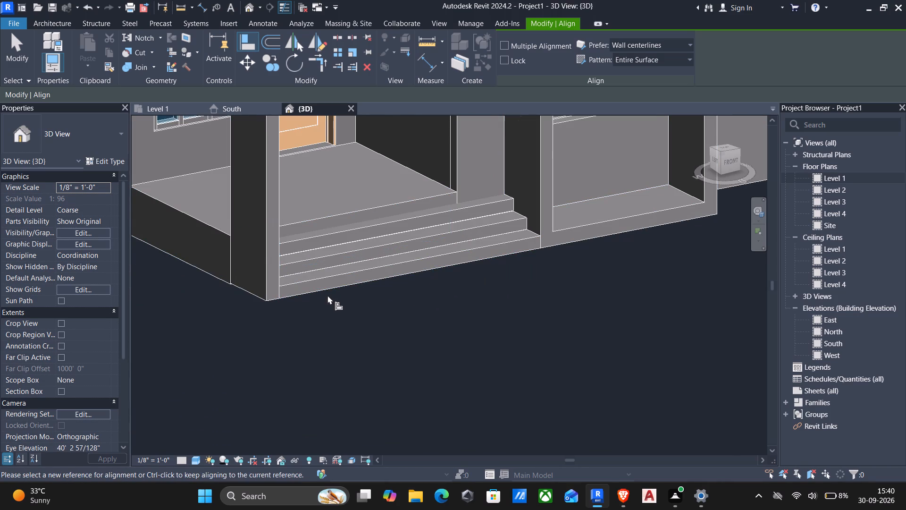
Examine the finished steps, porch slab and adjoining window bay from several angles.
{"action": "middle_click_drag", "start_coordinate": [325, 297], "coordinate": [128, 357], "text": "shift"}
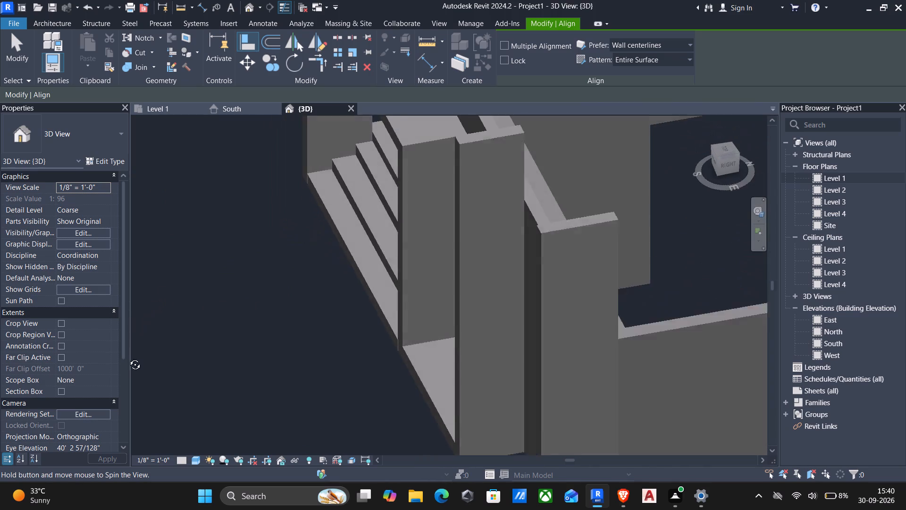
{"action": "middle_click_drag", "start_coordinate": [128, 357], "coordinate": [167, 342], "text": "shift"}
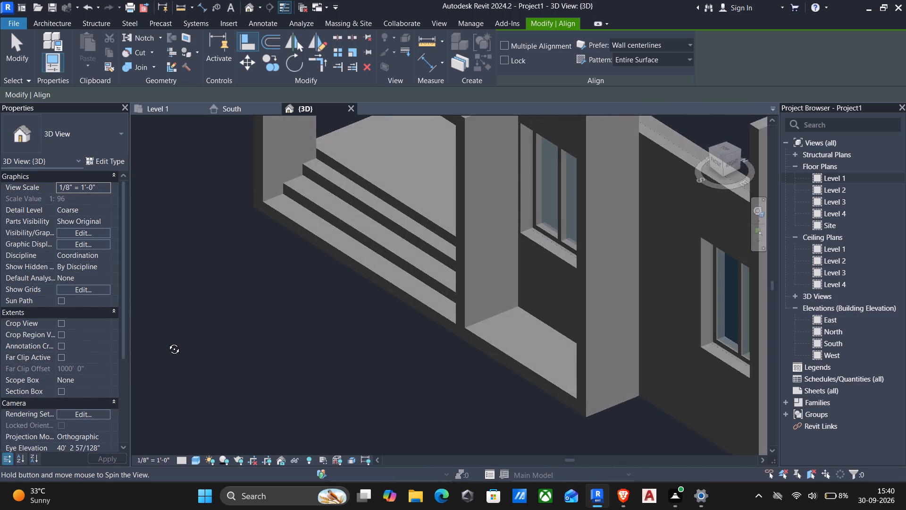
{"action": "middle_click_drag", "start_coordinate": [167, 342], "coordinate": [164, 358], "text": "shift"}
{"action": "scroll", "coordinate": [378, 278], "scroll_direction": "down", "scroll_amount": 1}
{"action": "middle_click_drag", "start_coordinate": [377, 278], "coordinate": [352, 309], "text": "shift"}
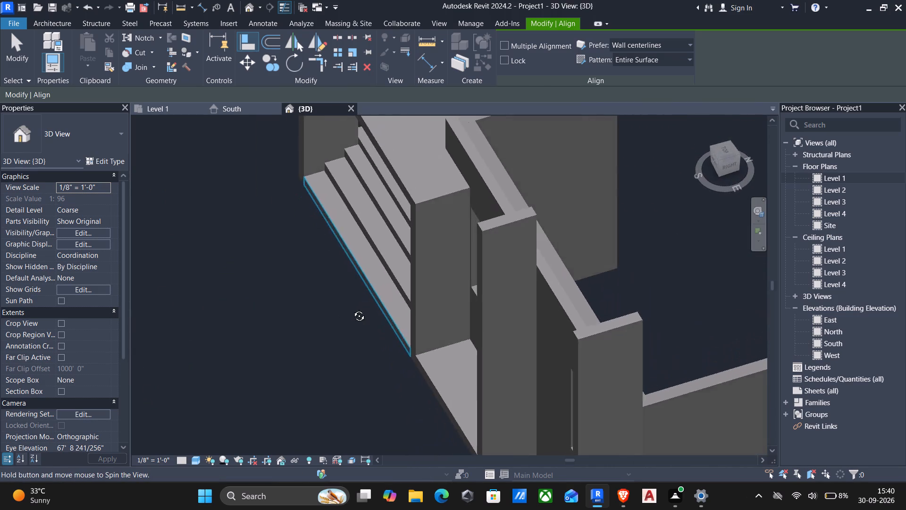
{"action": "middle_click_drag", "start_coordinate": [352, 309], "coordinate": [482, 385], "text": "shift"}
{"action": "scroll", "coordinate": [355, 249], "scroll_direction": "down", "scroll_amount": 1}
{"action": "middle_click_drag", "start_coordinate": [355, 254], "coordinate": [387, 277], "text": "shift"}
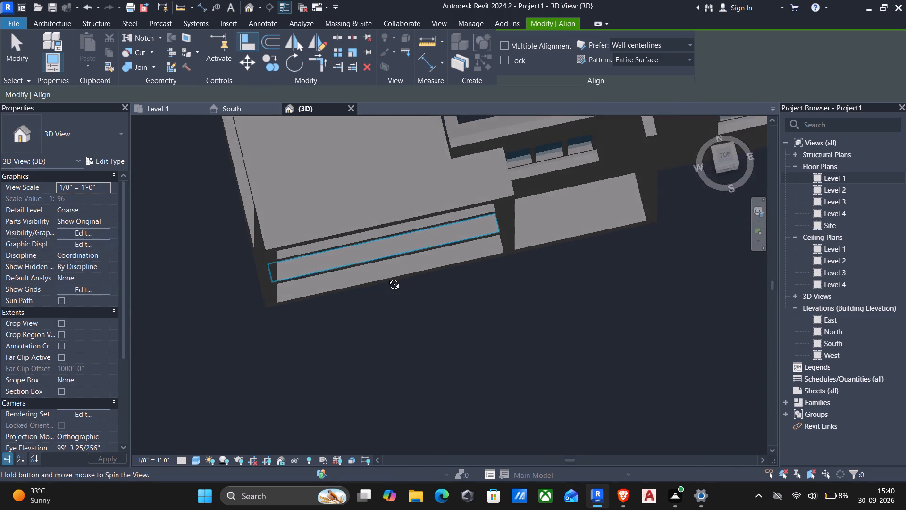
{"action": "middle_click_drag", "start_coordinate": [387, 277], "coordinate": [300, 102], "text": "shift"}
{"action": "scroll", "coordinate": [356, 190], "scroll_direction": "up", "scroll_amount": 2}
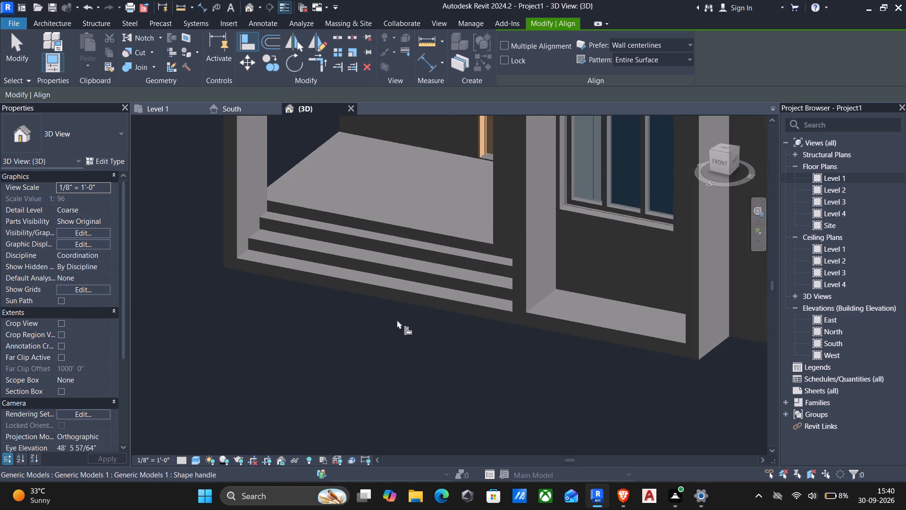
Leave the Align command and examine the entrance, steps and front facade up close and from a straight-on front angle.
{"action": "scroll", "coordinate": [400, 323], "scroll_direction": "up", "scroll_amount": 3}
{"action": "middle_click_drag", "start_coordinate": [402, 321], "coordinate": [366, 235]}
{"action": "scroll", "coordinate": [415, 317], "scroll_direction": "up", "scroll_amount": 3}
{"action": "scroll", "coordinate": [394, 274], "scroll_direction": "down", "scroll_amount": 8}
{"action": "middle_click_drag", "start_coordinate": [392, 259], "coordinate": [403, 341]}
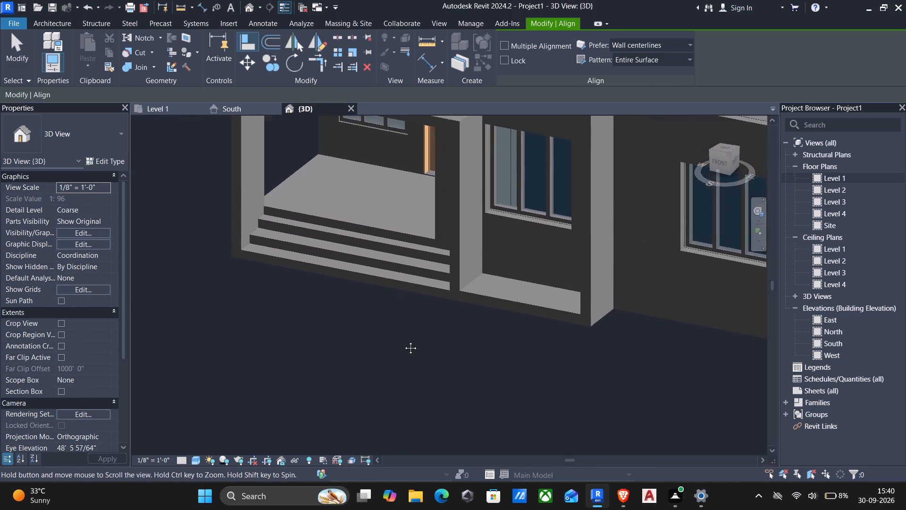
{"action": "middle_click_drag", "start_coordinate": [403, 341], "coordinate": [406, 343]}
{"action": "scroll", "coordinate": [409, 341], "scroll_direction": "up", "scroll_amount": 3}
{"action": "scroll", "coordinate": [331, 300], "scroll_direction": "down", "scroll_amount": 2}
{"action": "key", "text": "Escape"}
{"action": "scroll", "coordinate": [355, 301], "scroll_direction": "down", "scroll_amount": 2}
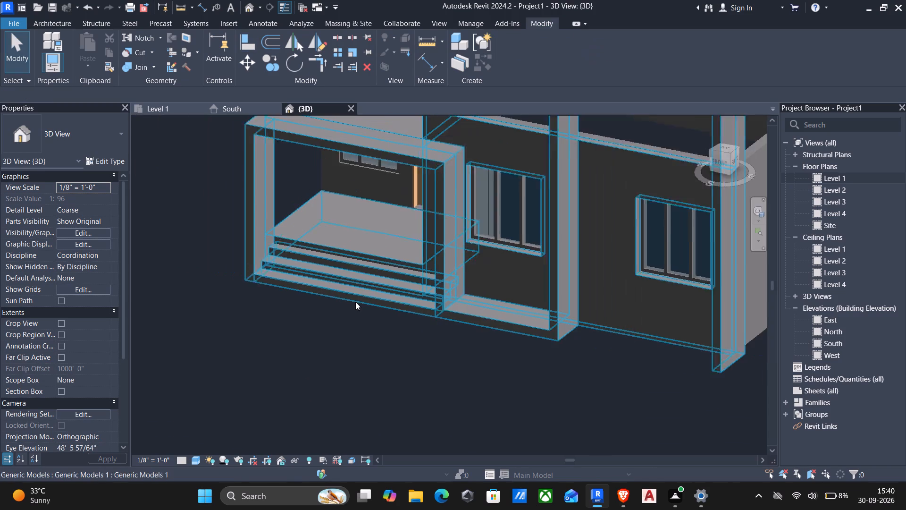
{"action": "scroll", "coordinate": [355, 302], "scroll_direction": "down", "scroll_amount": 1}
{"action": "middle_click_drag", "start_coordinate": [355, 302], "coordinate": [361, 338]}
{"action": "middle_click_drag", "start_coordinate": [453, 306], "coordinate": [489, 223], "text": "shift"}
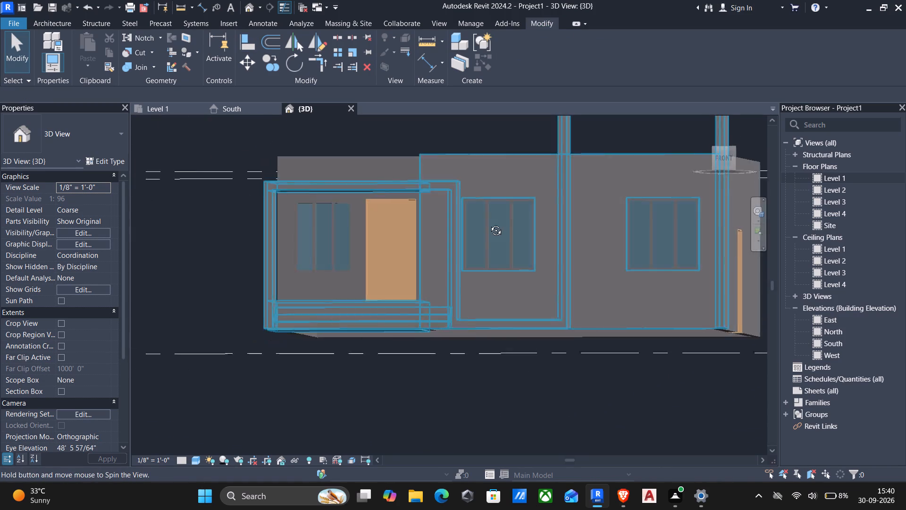
{"action": "middle_click_drag", "start_coordinate": [489, 223], "coordinate": [481, 225], "text": "shift"}
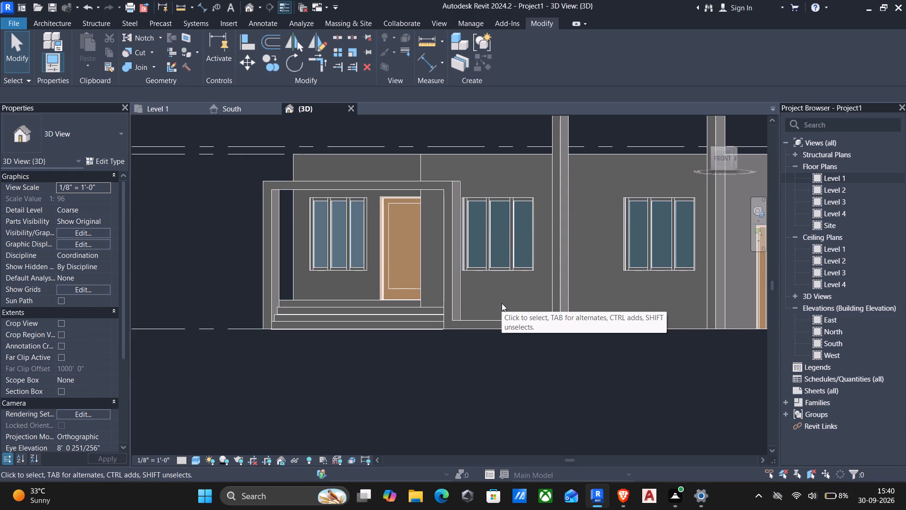
{"action": "scroll", "coordinate": [502, 303], "scroll_direction": "down", "scroll_amount": 2}
{"action": "middle_click_drag", "start_coordinate": [502, 303], "coordinate": [496, 342]}
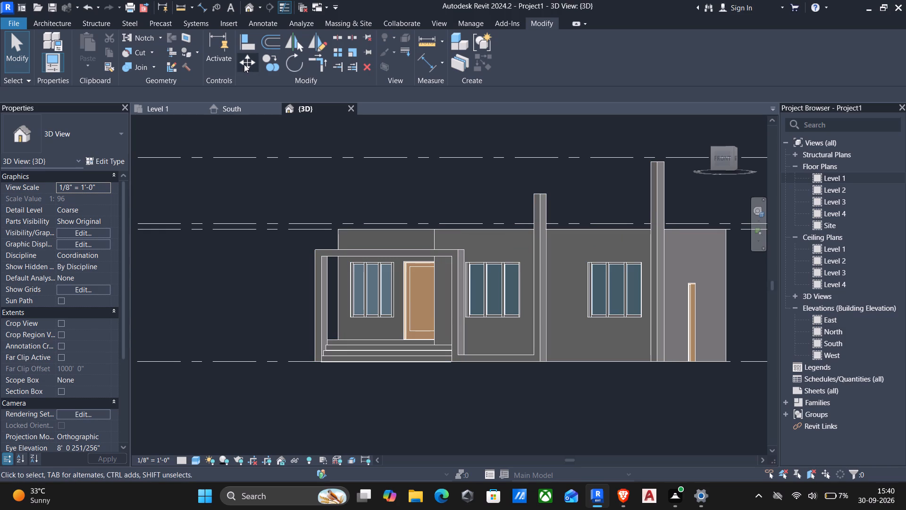
Start a footprint roof from the Level 1 plan and sketch a short boundary line along the west wall's outer face.
{"action": "left_click", "coordinate": [160, 111]}
{"action": "scroll", "coordinate": [549, 141], "scroll_direction": "down", "scroll_amount": 1}
{"action": "middle_click_drag", "start_coordinate": [549, 141], "coordinate": [522, 271]}
{"action": "left_click", "coordinate": [31, 24]}
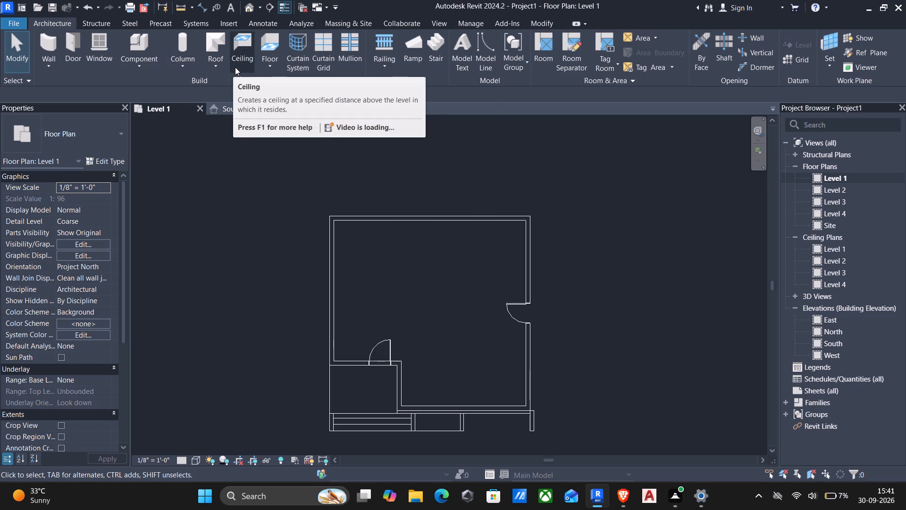
{"action": "left_click", "coordinate": [219, 41]}
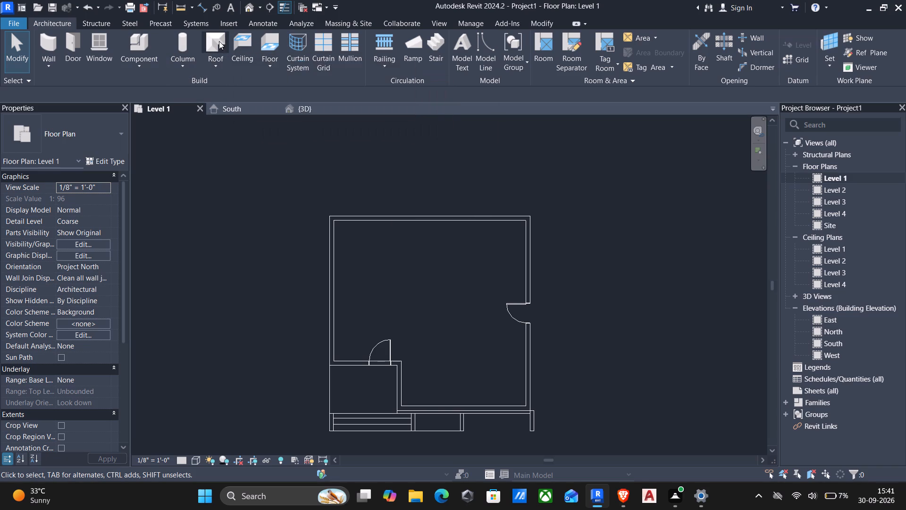
{"action": "left_click", "coordinate": [436, 272]}
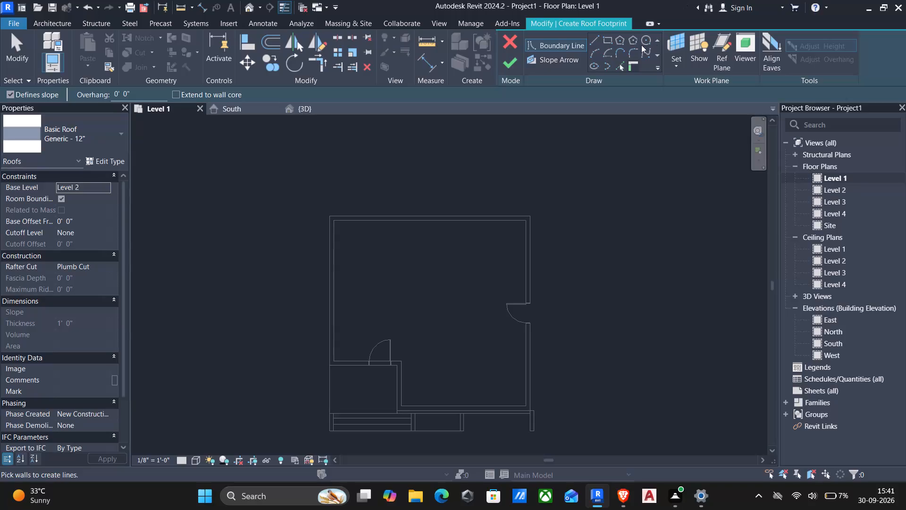
{"action": "left_click", "coordinate": [595, 40]}
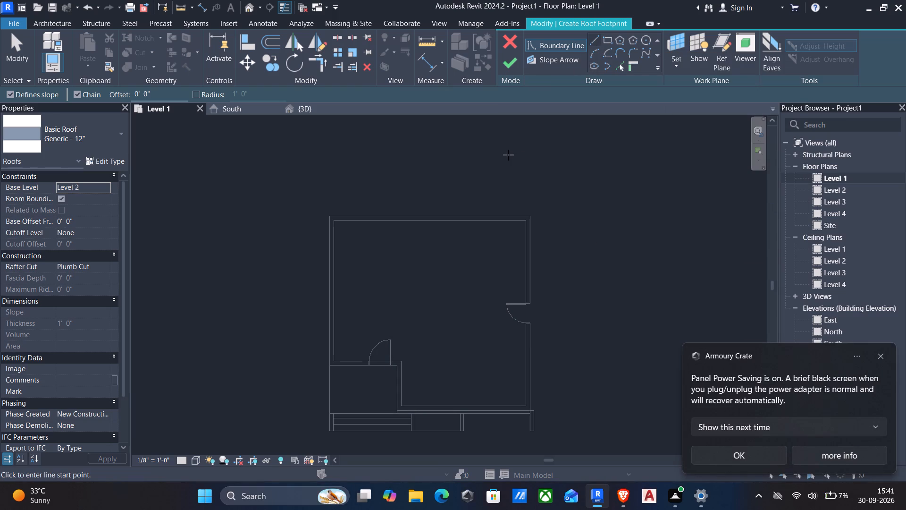
{"action": "left_click", "coordinate": [592, 38]}
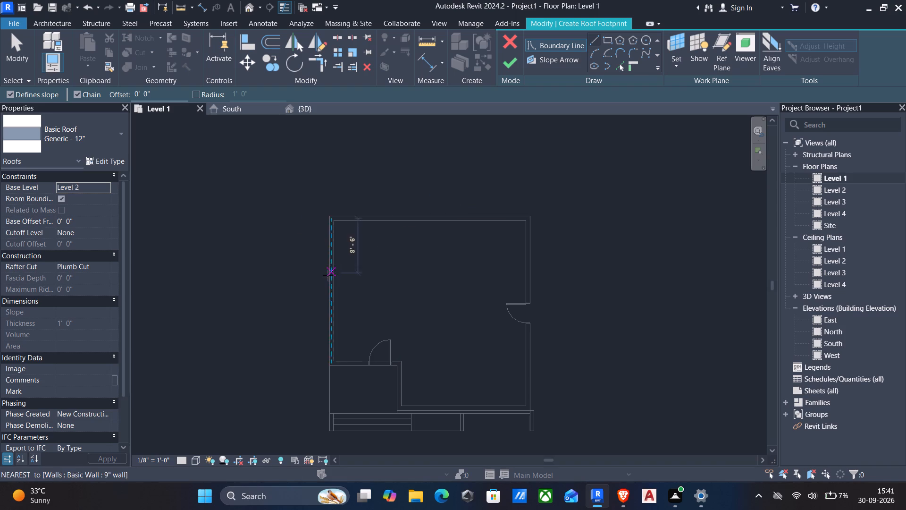
{"action": "scroll", "coordinate": [327, 276], "scroll_direction": "up", "scroll_amount": 4}
{"action": "left_click", "coordinate": [332, 264]}
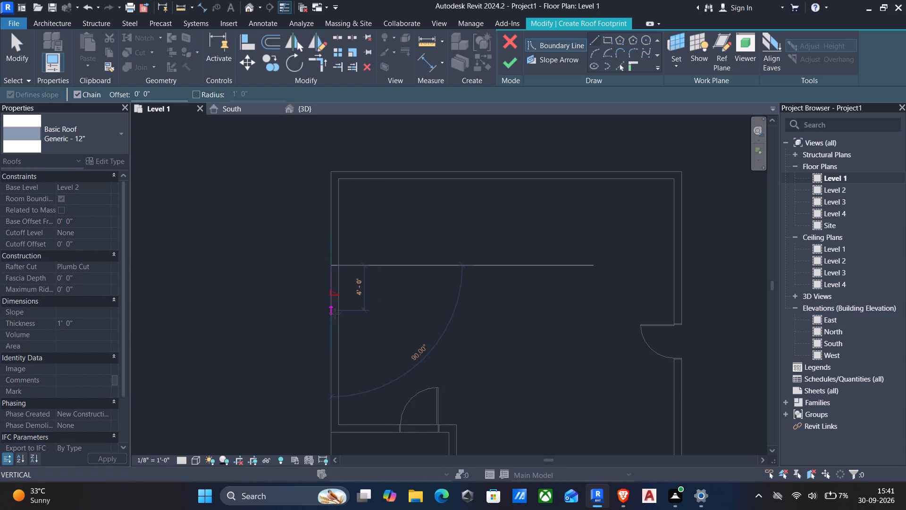
{"action": "left_click", "coordinate": [331, 329]}
{"action": "key", "text": "Escape"}
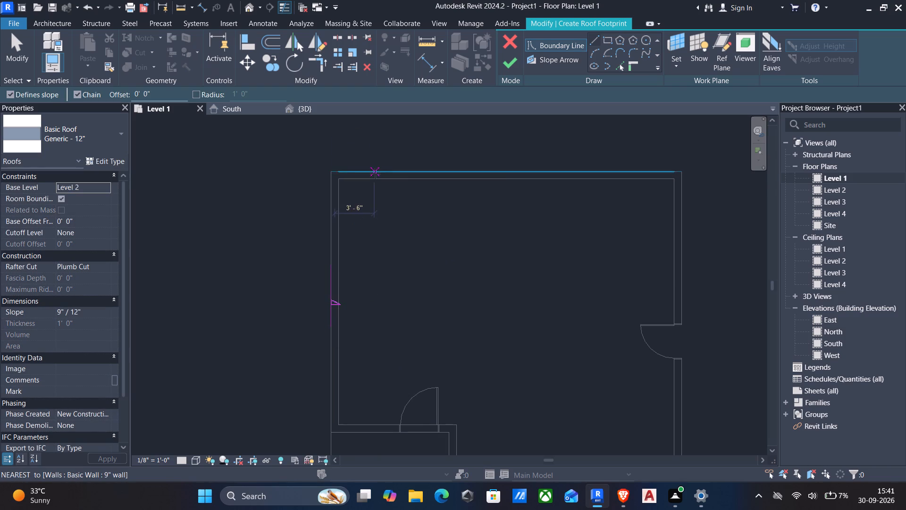
Sketch short roof boundary lines along the outer faces of the north wall, about 9' long, and the east wall above its door.
{"action": "left_click_drag", "start_coordinate": [375, 173], "coordinate": [375, 179]}
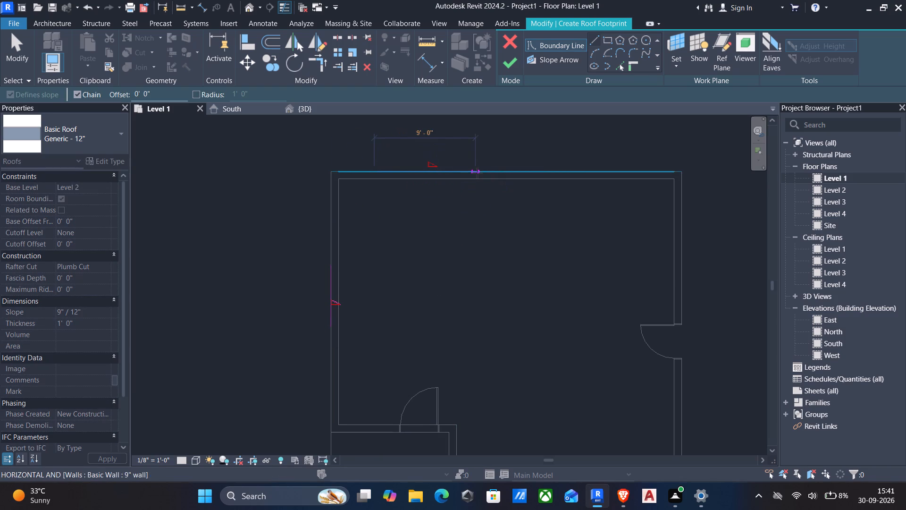
{"action": "left_click", "coordinate": [477, 173]}
{"action": "key", "text": "Escape"}
{"action": "scroll", "coordinate": [505, 186], "scroll_direction": "down", "scroll_amount": 3}
{"action": "middle_click_drag", "start_coordinate": [512, 196], "coordinate": [485, 170]}
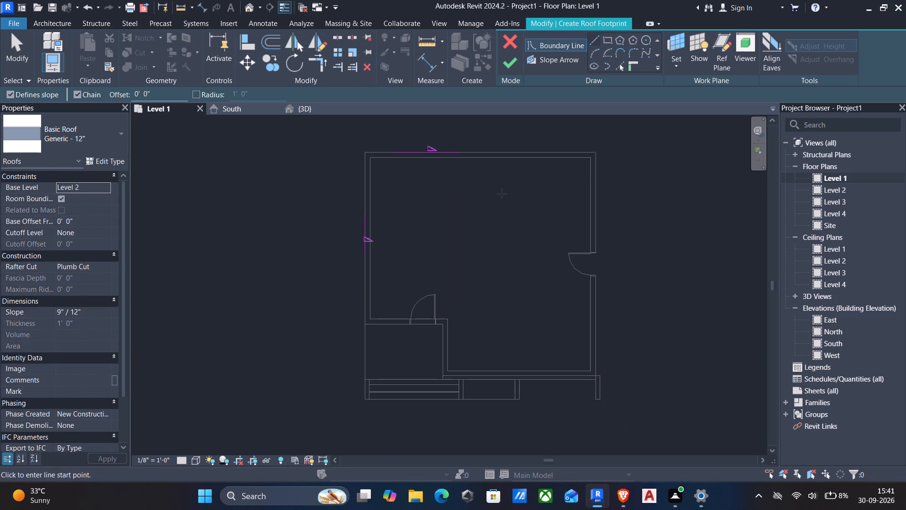
{"action": "scroll", "coordinate": [564, 205], "scroll_direction": "up", "scroll_amount": 3}
{"action": "left_click_drag", "start_coordinate": [611, 204], "coordinate": [611, 212]}
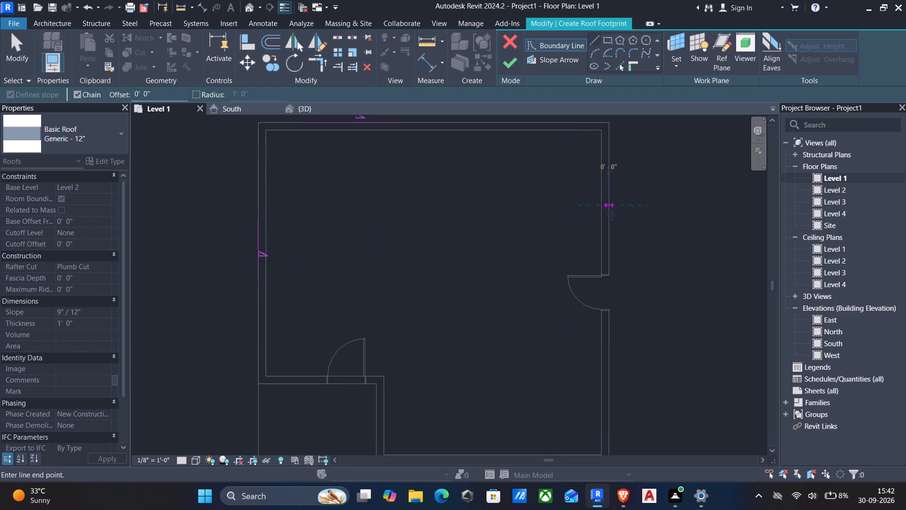
{"action": "left_click", "coordinate": [612, 263]}
{"action": "key", "text": "Escape"}
Sketch a roof boundary line about 5' long along the outer face of the south front wall.
{"action": "scroll", "coordinate": [612, 263], "scroll_direction": "down", "scroll_amount": 3}
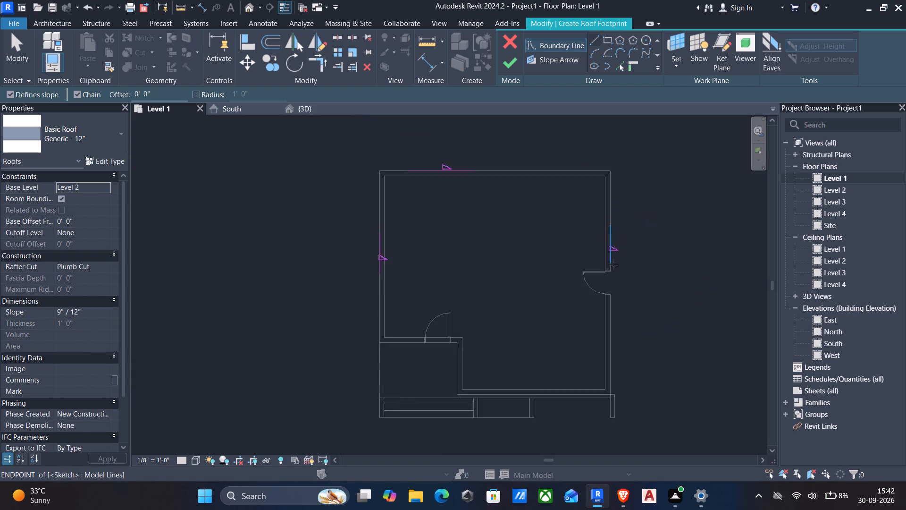
{"action": "scroll", "coordinate": [612, 264], "scroll_direction": "down", "scroll_amount": 1}
{"action": "middle_click_drag", "start_coordinate": [613, 265], "coordinate": [581, 210]}
{"action": "scroll", "coordinate": [558, 317], "scroll_direction": "up", "scroll_amount": 4}
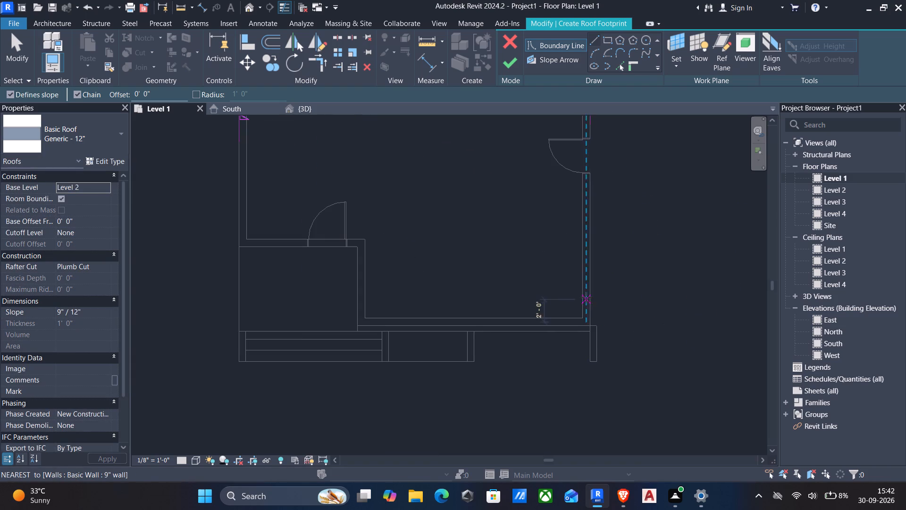
{"action": "scroll", "coordinate": [586, 295], "scroll_direction": "up", "scroll_amount": 3}
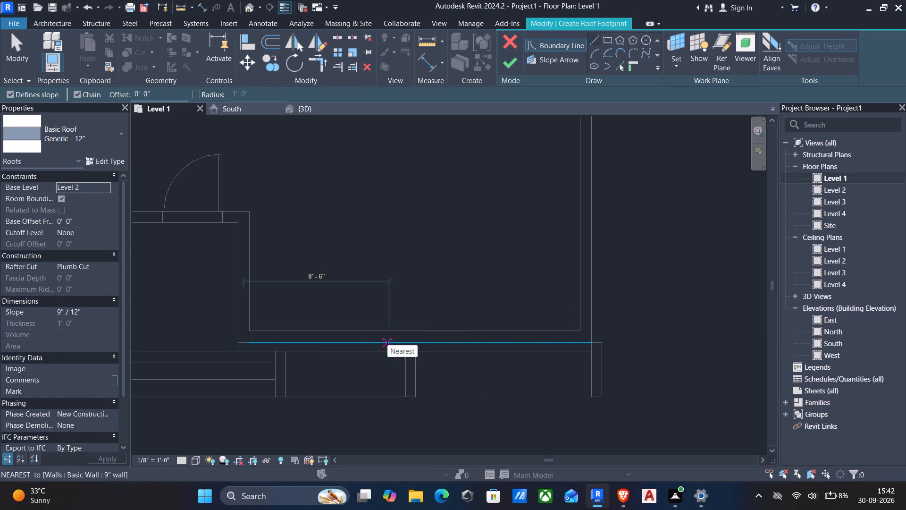
{"action": "left_click", "coordinate": [534, 344]}
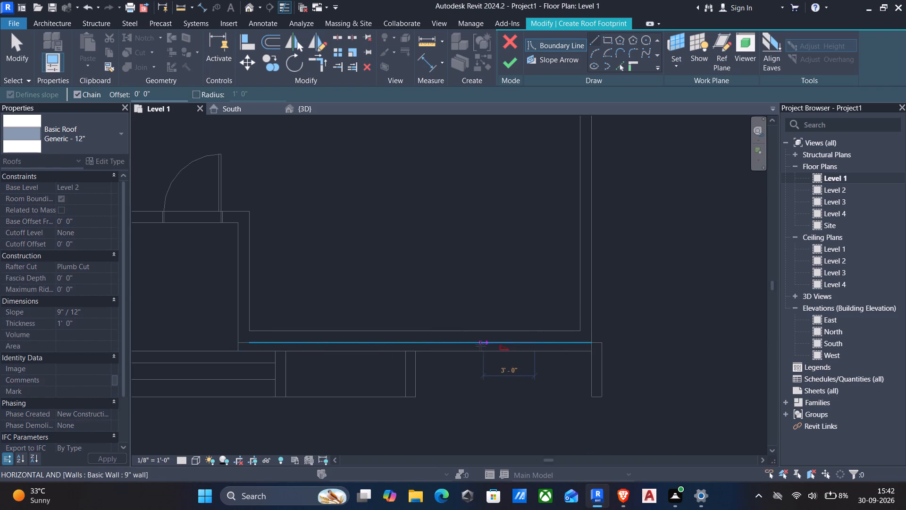
{"action": "left_click", "coordinate": [451, 340]}
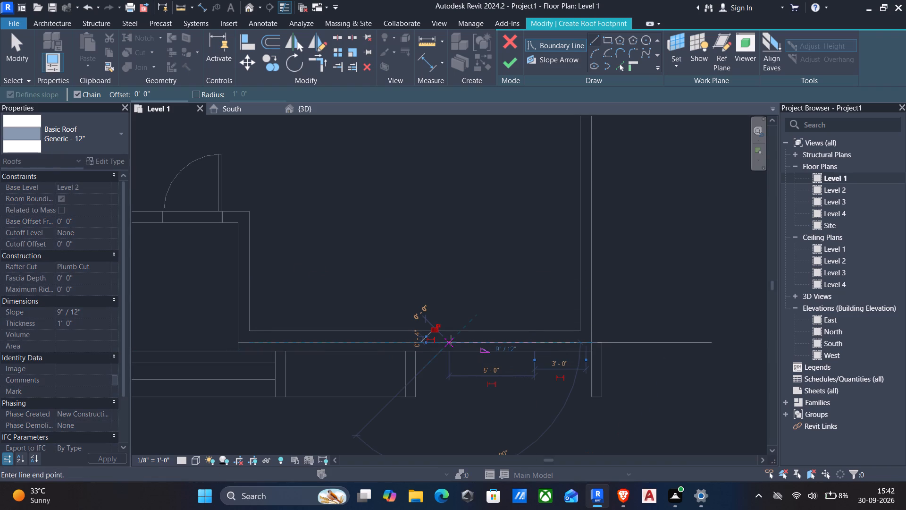
{"action": "key", "text": "Escape"}
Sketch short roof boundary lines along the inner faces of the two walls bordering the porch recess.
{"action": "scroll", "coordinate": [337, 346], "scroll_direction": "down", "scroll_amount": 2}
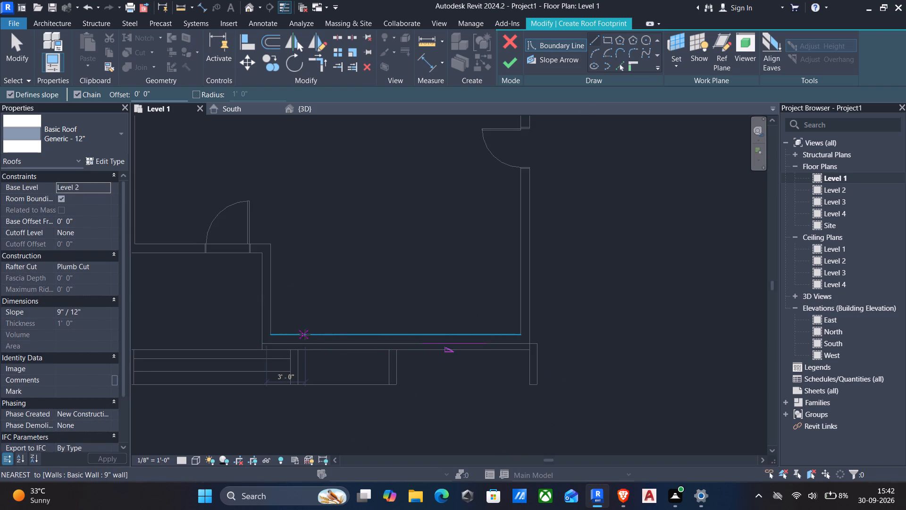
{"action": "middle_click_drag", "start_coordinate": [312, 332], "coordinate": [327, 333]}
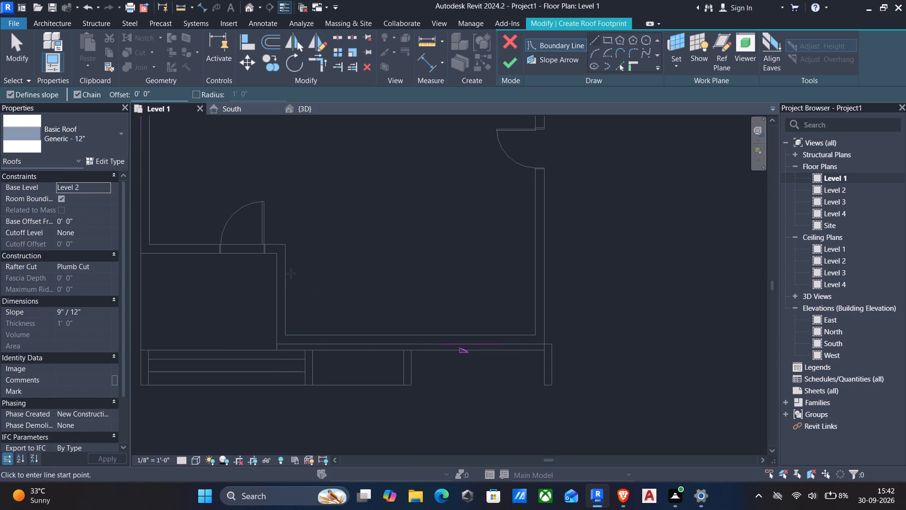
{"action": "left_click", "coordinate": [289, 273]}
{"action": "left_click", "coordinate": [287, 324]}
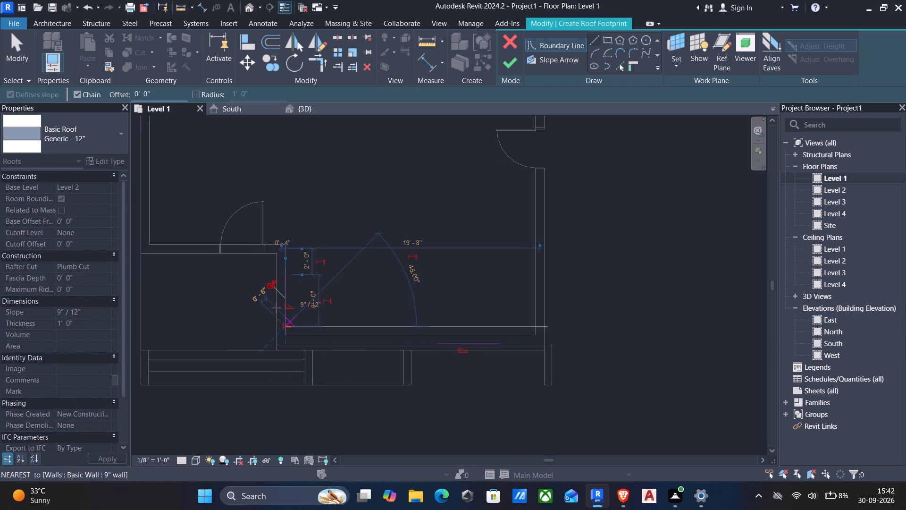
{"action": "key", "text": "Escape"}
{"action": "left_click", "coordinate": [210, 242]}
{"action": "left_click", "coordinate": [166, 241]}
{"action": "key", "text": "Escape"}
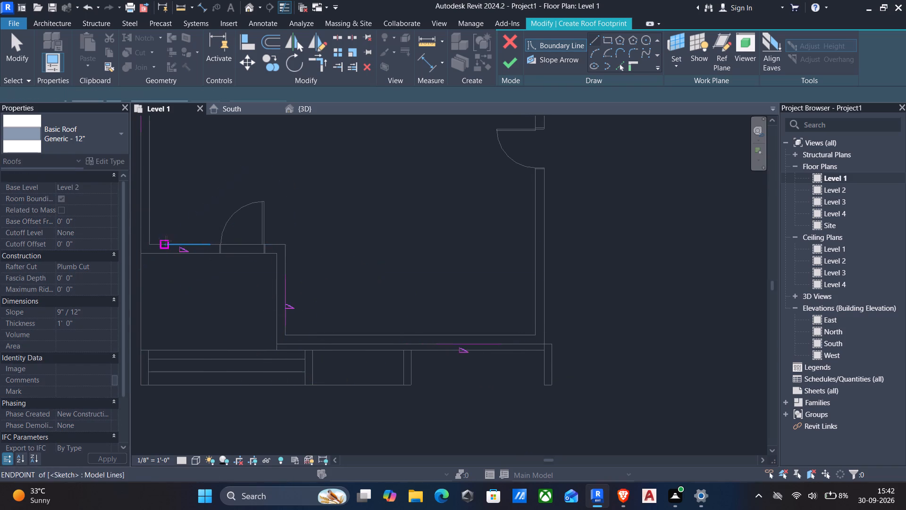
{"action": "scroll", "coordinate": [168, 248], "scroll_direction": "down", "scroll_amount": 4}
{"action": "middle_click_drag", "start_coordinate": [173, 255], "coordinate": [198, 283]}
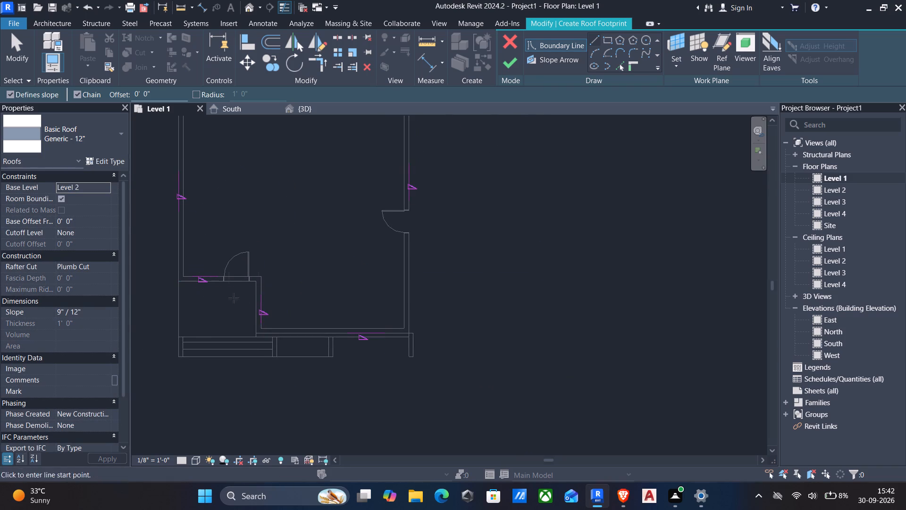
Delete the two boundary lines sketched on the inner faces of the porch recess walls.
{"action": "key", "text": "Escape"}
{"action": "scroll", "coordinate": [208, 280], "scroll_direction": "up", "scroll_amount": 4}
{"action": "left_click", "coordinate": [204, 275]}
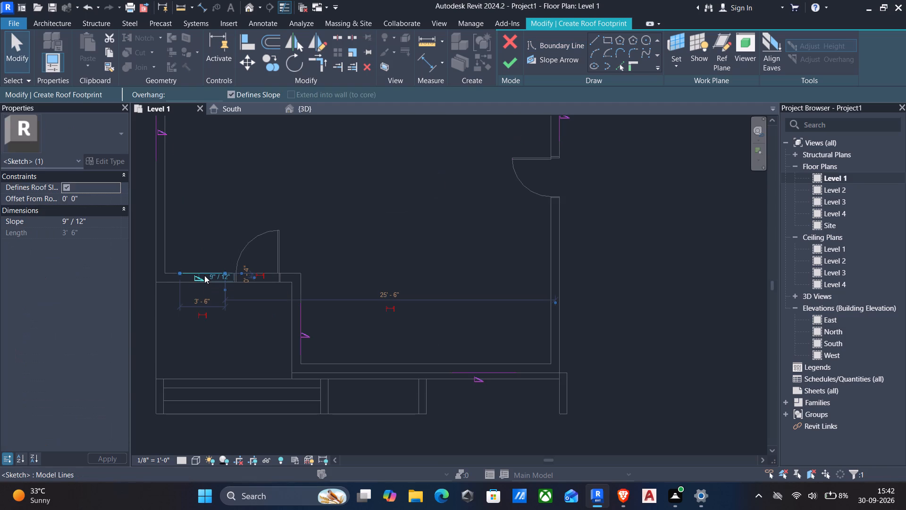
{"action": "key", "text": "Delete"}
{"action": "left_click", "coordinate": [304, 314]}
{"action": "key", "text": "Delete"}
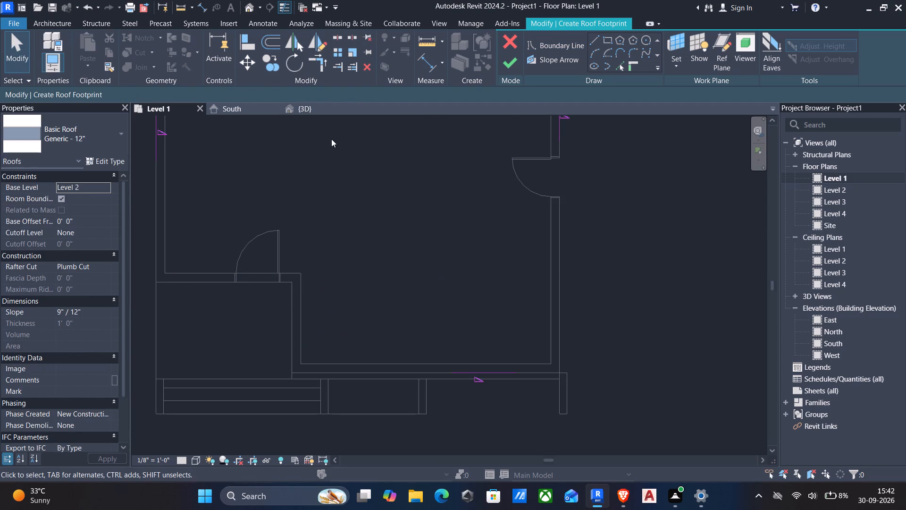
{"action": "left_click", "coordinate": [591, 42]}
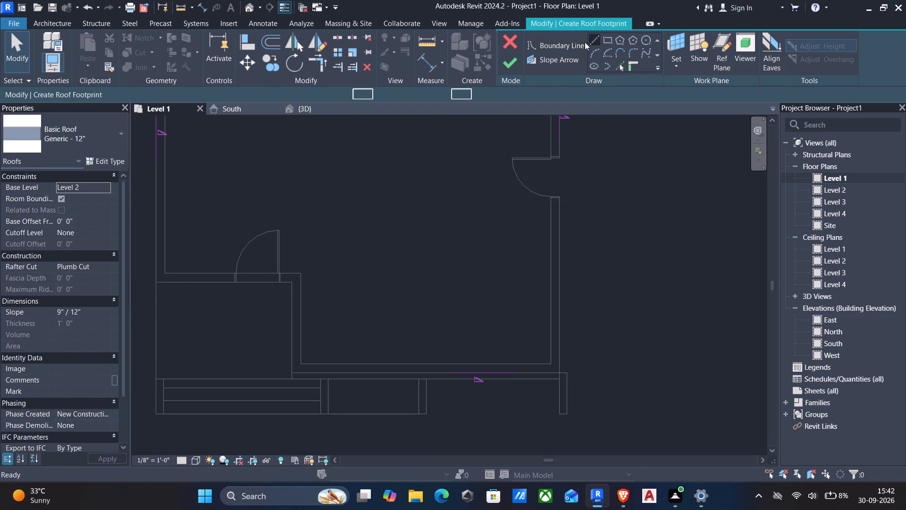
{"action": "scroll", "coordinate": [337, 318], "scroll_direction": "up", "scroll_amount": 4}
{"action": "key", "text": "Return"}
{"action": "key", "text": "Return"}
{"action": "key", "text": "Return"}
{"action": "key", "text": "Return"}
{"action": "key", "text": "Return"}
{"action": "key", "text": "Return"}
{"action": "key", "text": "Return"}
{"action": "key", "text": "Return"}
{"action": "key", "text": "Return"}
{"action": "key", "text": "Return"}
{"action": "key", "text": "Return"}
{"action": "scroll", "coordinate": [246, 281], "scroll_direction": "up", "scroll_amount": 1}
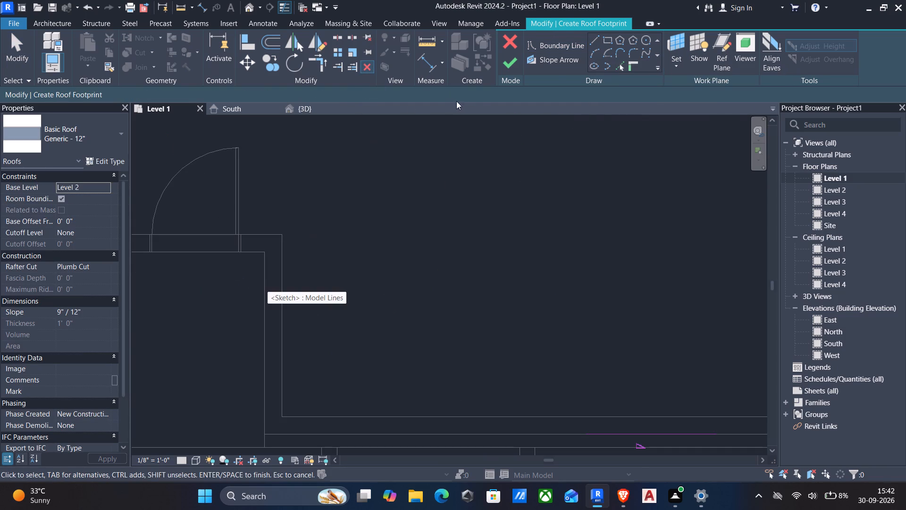
Sketch short roof boundary lines on the porch-side outer faces of both recess walls, the one along the entrance-door wall about 3' long.
{"action": "left_click", "coordinate": [592, 38]}
{"action": "scroll", "coordinate": [389, 195], "scroll_direction": "down", "scroll_amount": 3}
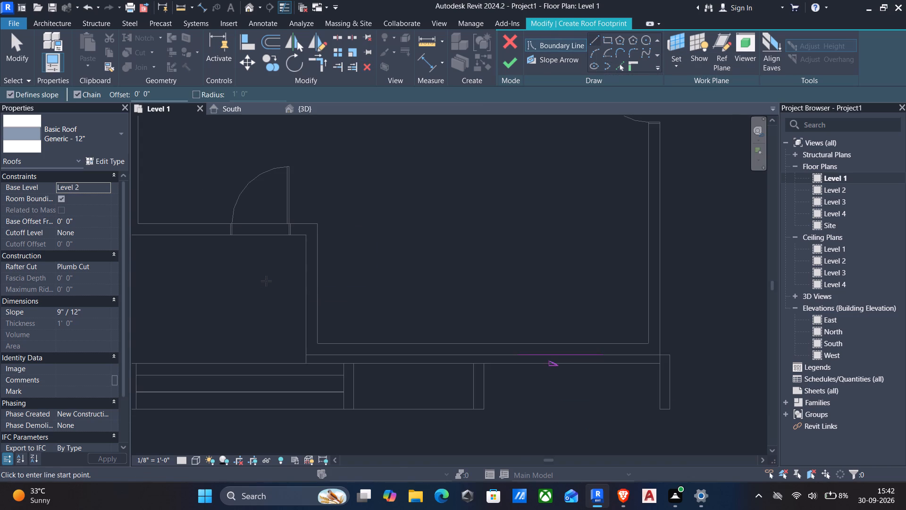
{"action": "scroll", "coordinate": [308, 263], "scroll_direction": "up", "scroll_amount": 4}
{"action": "left_click", "coordinate": [301, 253]}
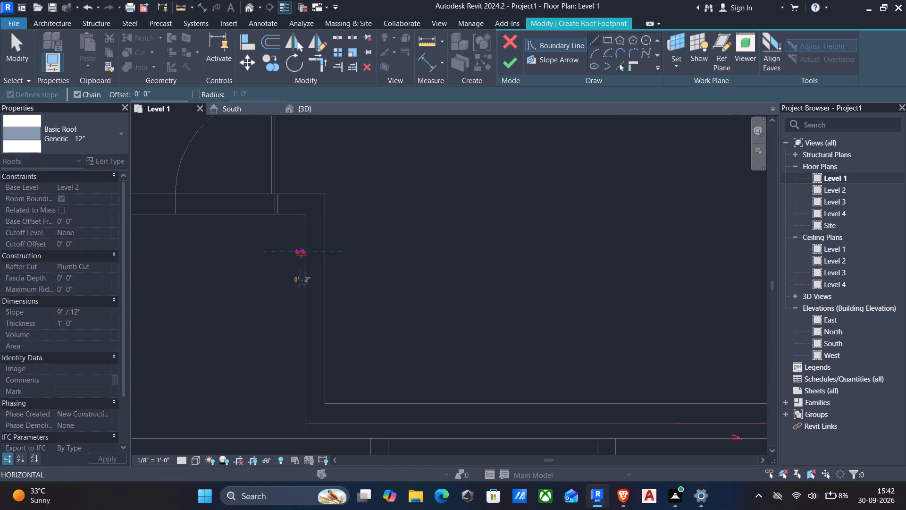
{"action": "left_click", "coordinate": [305, 316]}
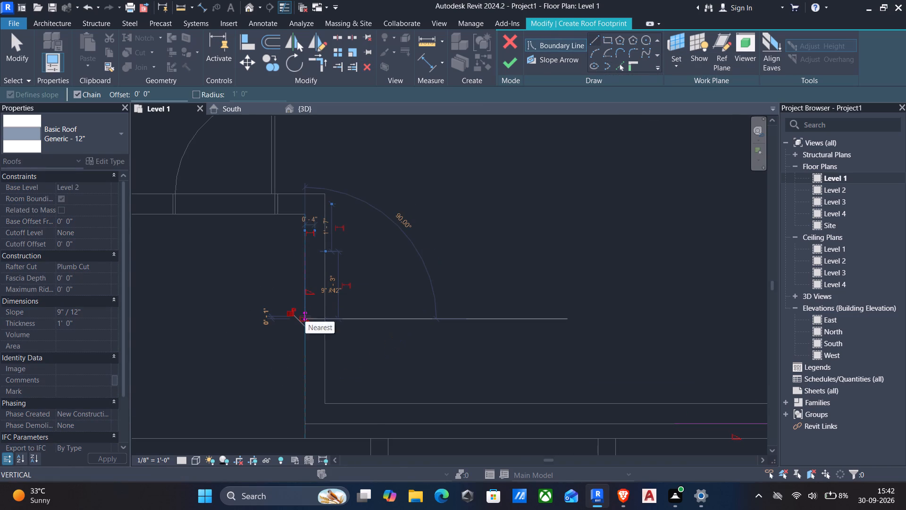
{"action": "key", "text": "Escape"}
{"action": "scroll", "coordinate": [305, 317], "scroll_direction": "down", "scroll_amount": 3}
{"action": "middle_click_drag", "start_coordinate": [305, 318], "coordinate": [492, 304]}
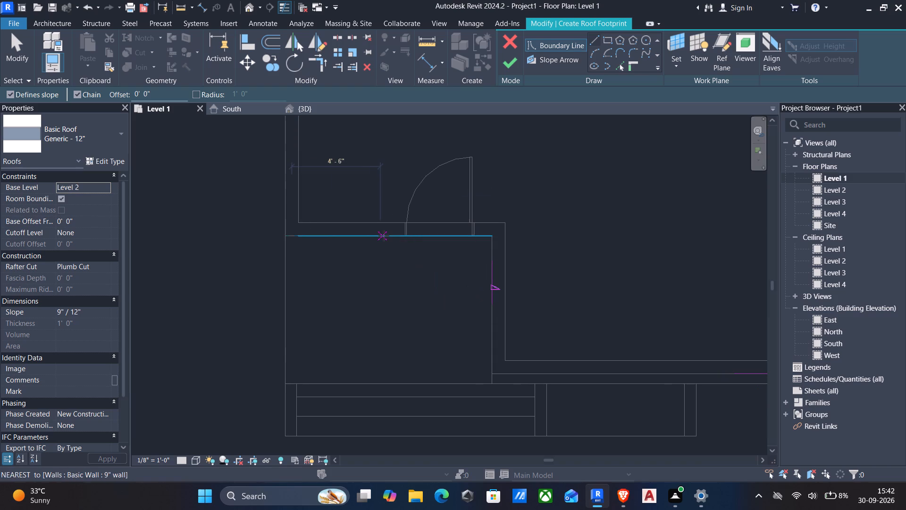
{"action": "left_click", "coordinate": [384, 236]}
{"action": "left_click", "coordinate": [329, 238]}
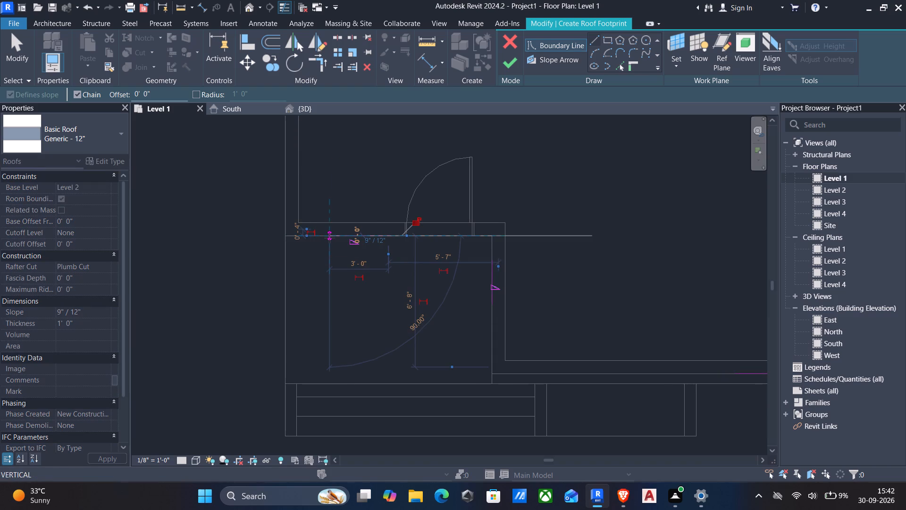
{"action": "key", "text": "Escape"}
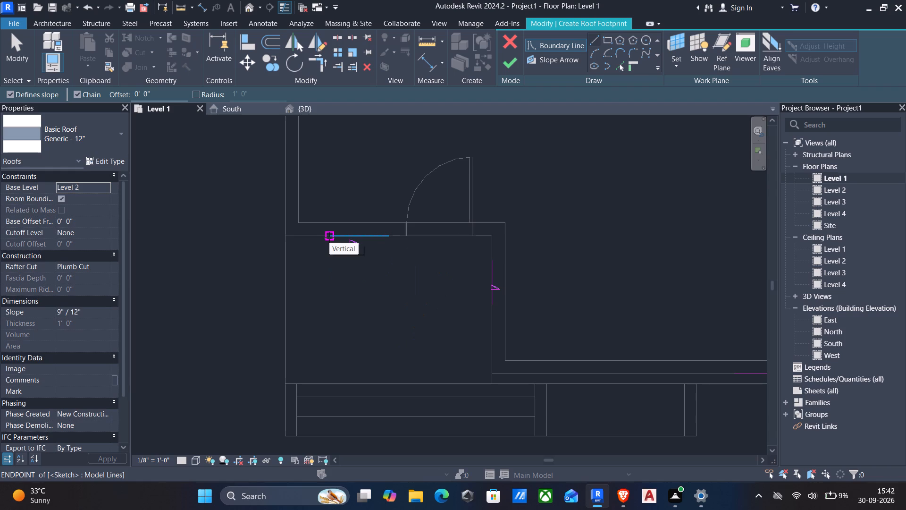
Trim the west and north roof boundary lines to meet at a corner.
{"action": "scroll", "coordinate": [365, 172], "scroll_direction": "down", "scroll_amount": 2}
{"action": "middle_click_drag", "start_coordinate": [385, 173], "coordinate": [430, 261]}
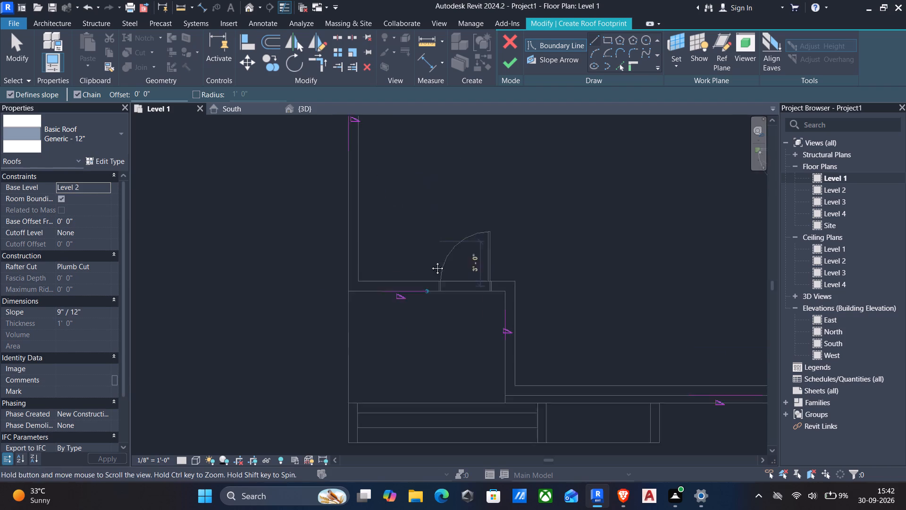
{"action": "middle_click_drag", "start_coordinate": [430, 261], "coordinate": [453, 328]}
{"action": "scroll", "coordinate": [447, 315], "scroll_direction": "down", "scroll_amount": 2}
{"action": "scroll", "coordinate": [412, 198], "scroll_direction": "down", "scroll_amount": 4}
{"action": "middle_click_drag", "start_coordinate": [400, 203], "coordinate": [415, 314]}
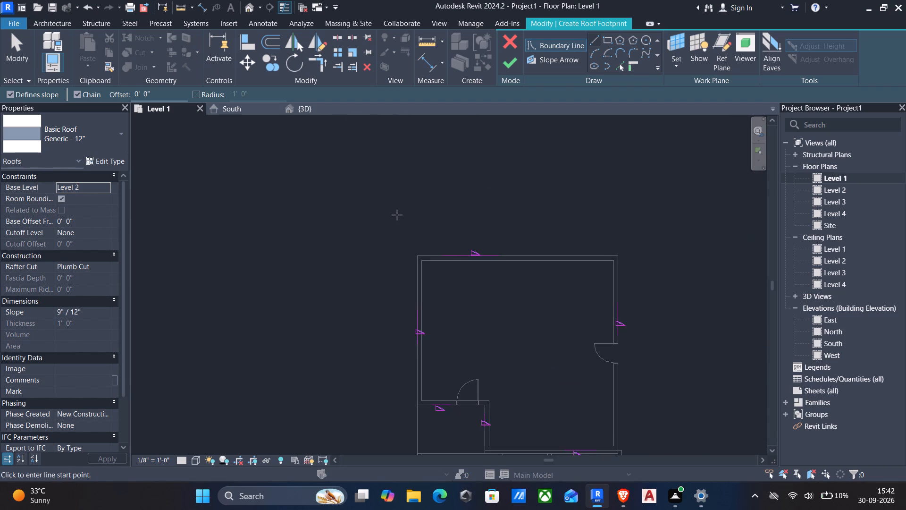
{"action": "key", "text": "Escape"}
{"action": "type", "text": "tr"}
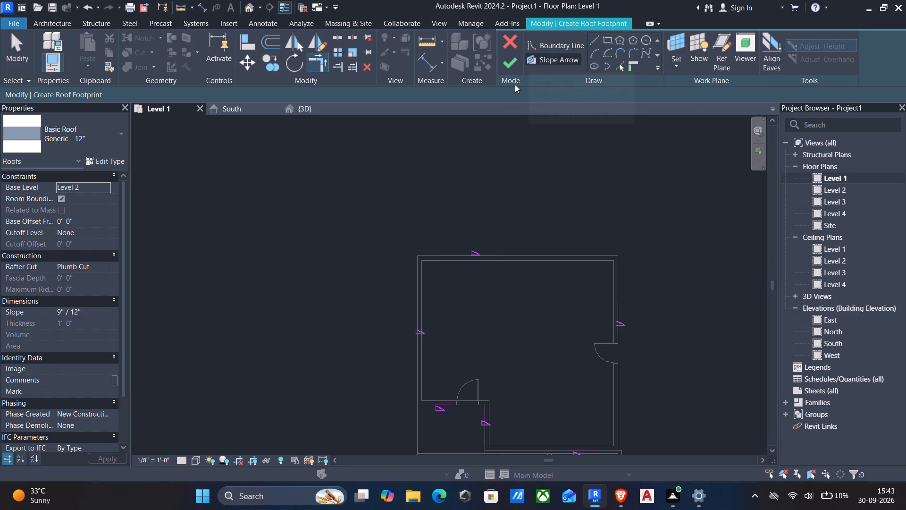
{"action": "left_click", "coordinate": [416, 314]}
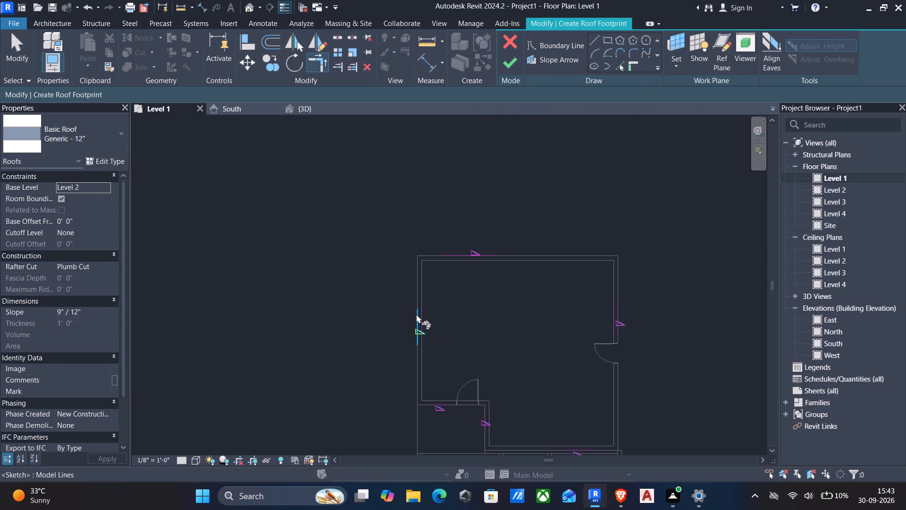
{"action": "left_click", "coordinate": [462, 255]}
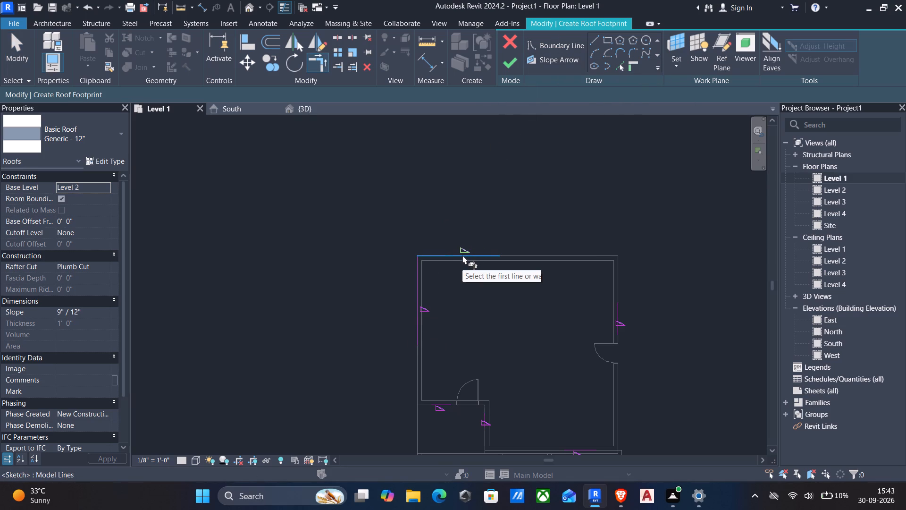
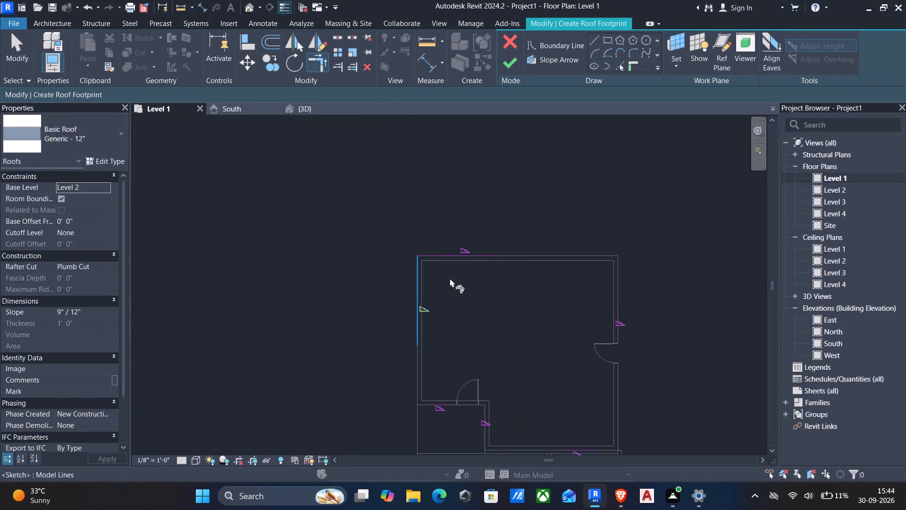
Trim the roof footprint's boundary lines into corners at the north-east, at the west wall and along the porch recess.
{"action": "left_click", "coordinate": [435, 253]}
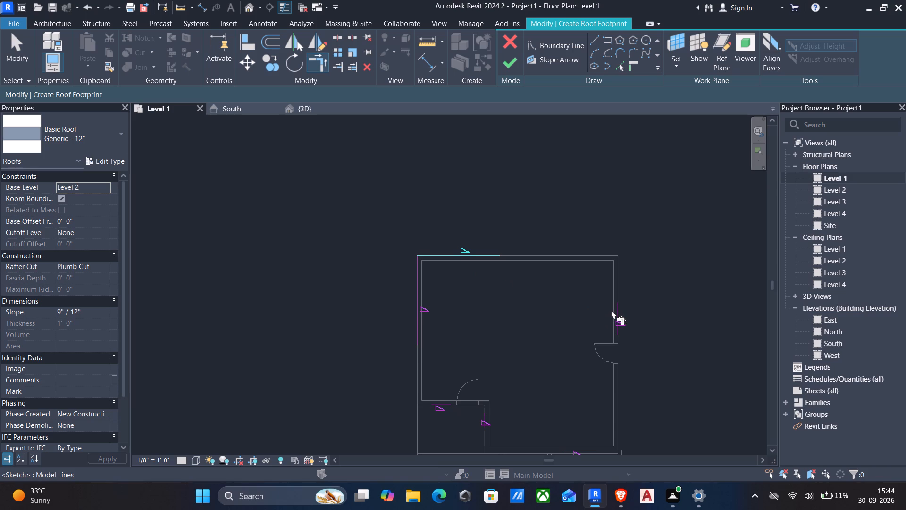
{"action": "left_click", "coordinate": [619, 312]}
{"action": "scroll", "coordinate": [508, 348], "scroll_direction": "down", "scroll_amount": 3}
{"action": "middle_click_drag", "start_coordinate": [507, 348], "coordinate": [499, 311]}
{"action": "scroll", "coordinate": [499, 311], "scroll_direction": "down", "scroll_amount": 1}
{"action": "scroll", "coordinate": [453, 297], "scroll_direction": "up", "scroll_amount": 2}
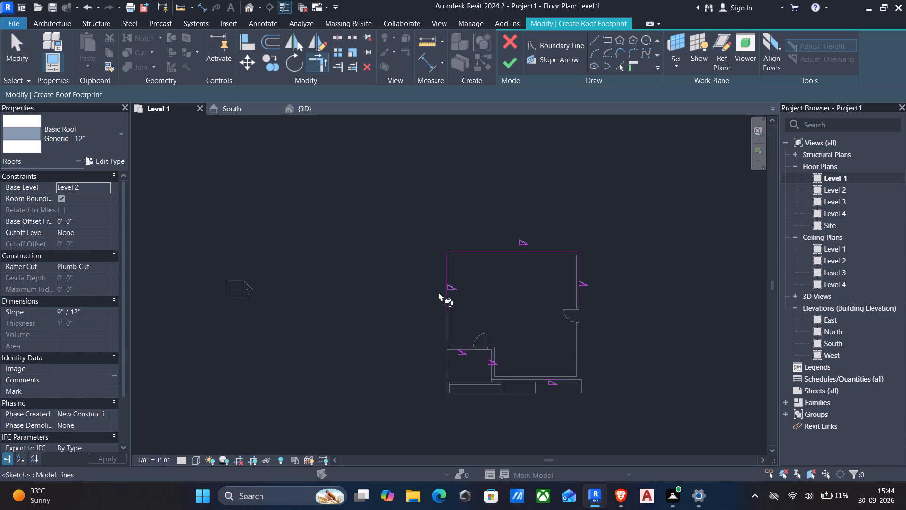
{"action": "scroll", "coordinate": [438, 292], "scroll_direction": "up", "scroll_amount": 2}
{"action": "left_click", "coordinate": [450, 299]}
{"action": "scroll", "coordinate": [471, 386], "scroll_direction": "up", "scroll_amount": 3}
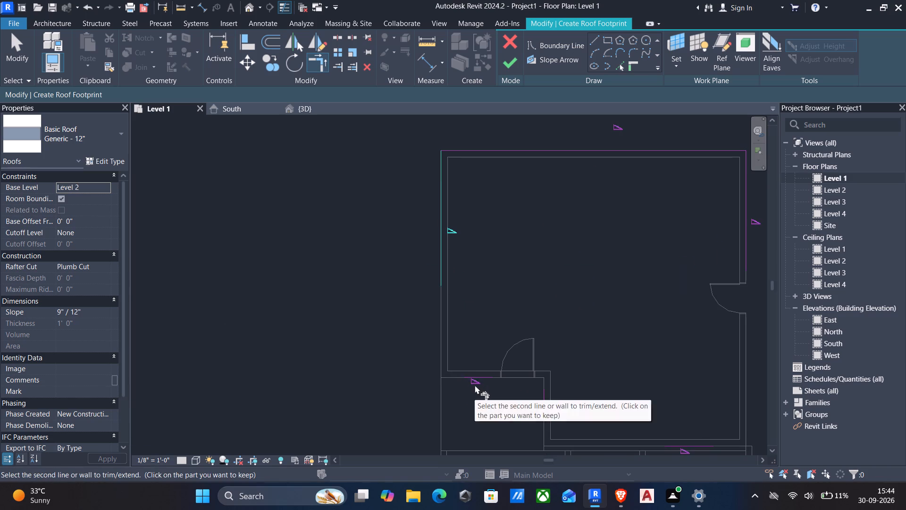
{"action": "left_click", "coordinate": [480, 374]}
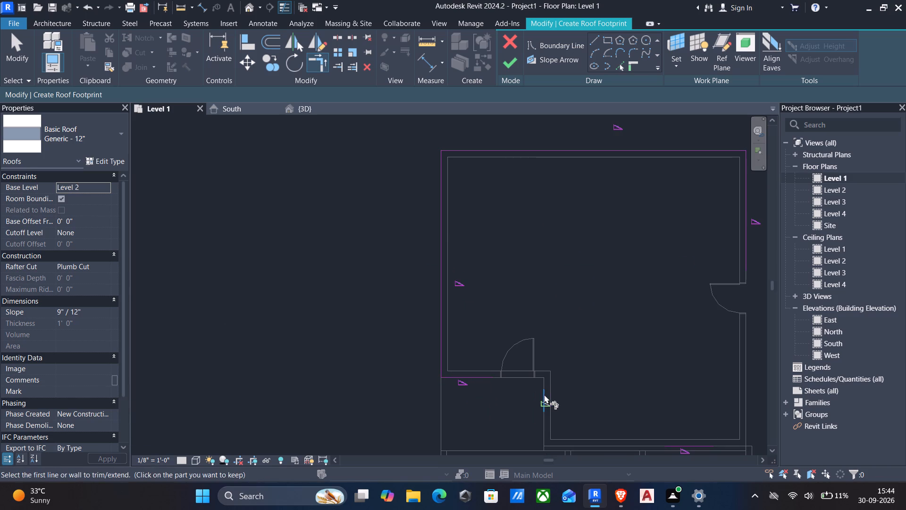
{"action": "left_click", "coordinate": [544, 394]}
{"action": "left_click", "coordinate": [474, 381]}
Trim the south boundary line to the porch recess line and the east line, and finish the roof footprint.
{"action": "scroll", "coordinate": [475, 385], "scroll_direction": "down", "scroll_amount": 3}
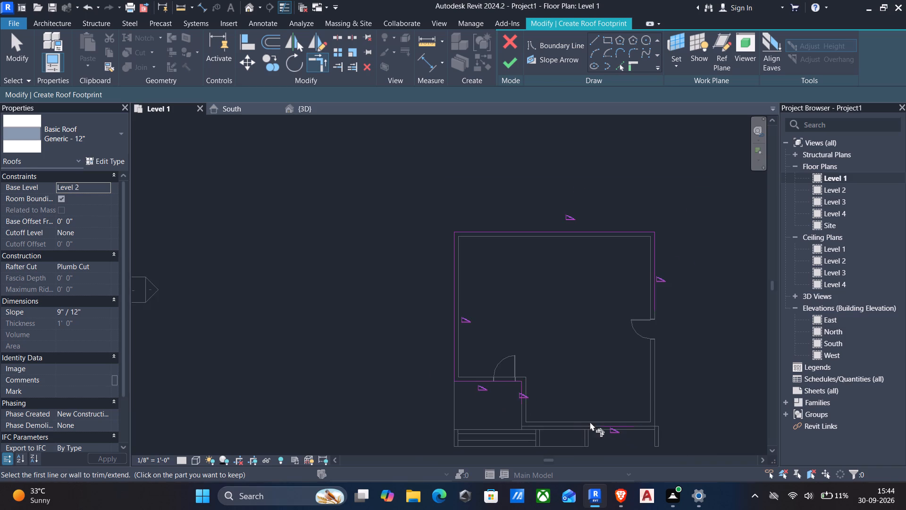
{"action": "scroll", "coordinate": [592, 421], "scroll_direction": "up", "scroll_amount": 2}
{"action": "left_click", "coordinate": [604, 427]}
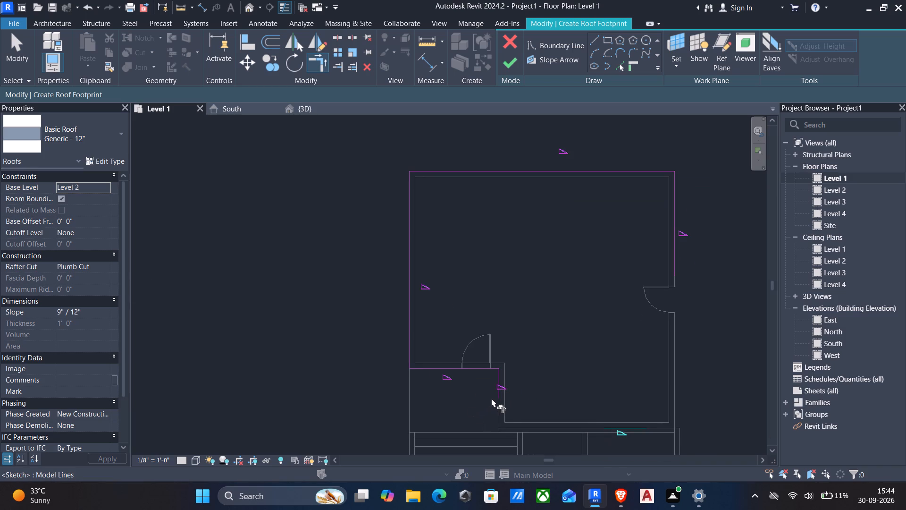
{"action": "left_click", "coordinate": [494, 395]}
{"action": "left_click", "coordinate": [619, 430]}
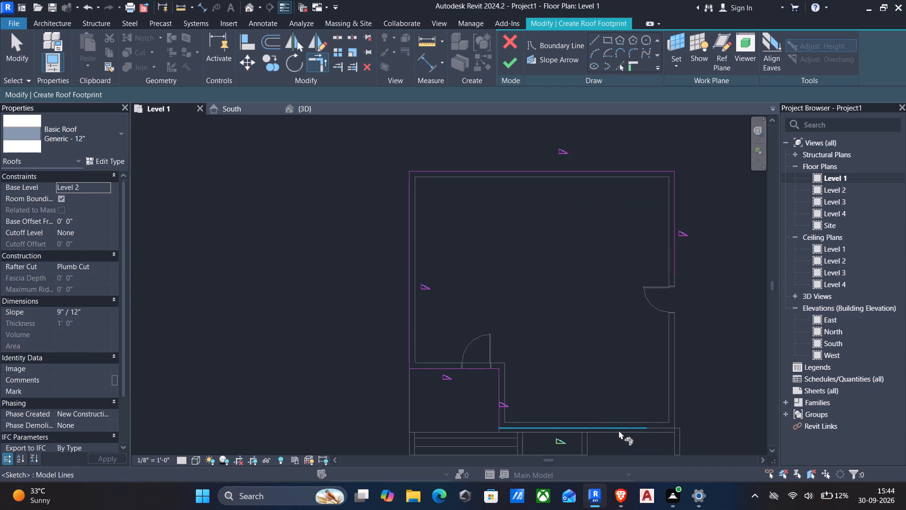
{"action": "scroll", "coordinate": [665, 274], "scroll_direction": "up", "scroll_amount": 1}
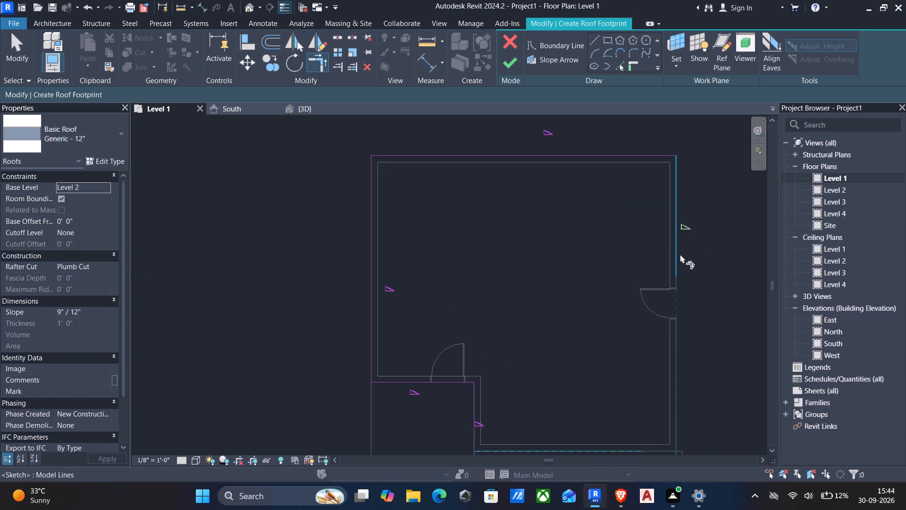
{"action": "left_click", "coordinate": [679, 255]}
{"action": "scroll", "coordinate": [679, 255], "scroll_direction": "down", "scroll_amount": 6}
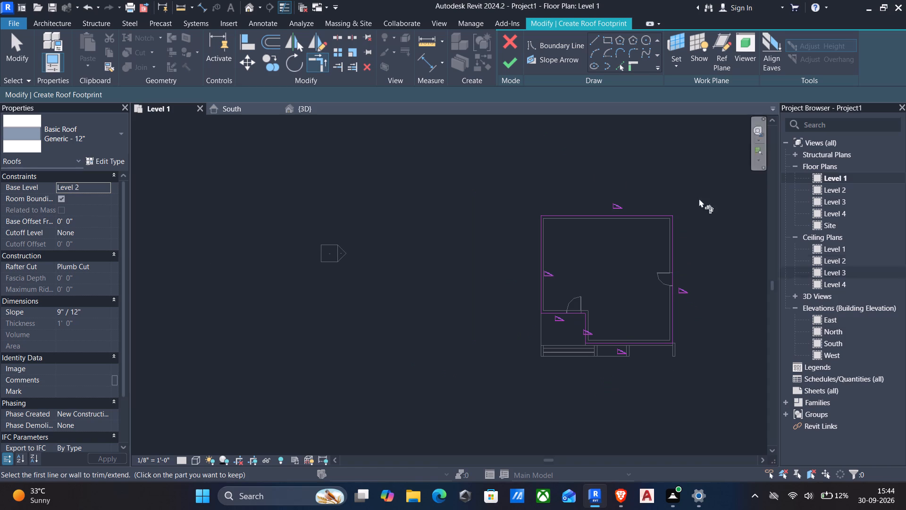
{"action": "left_click", "coordinate": [509, 58]}
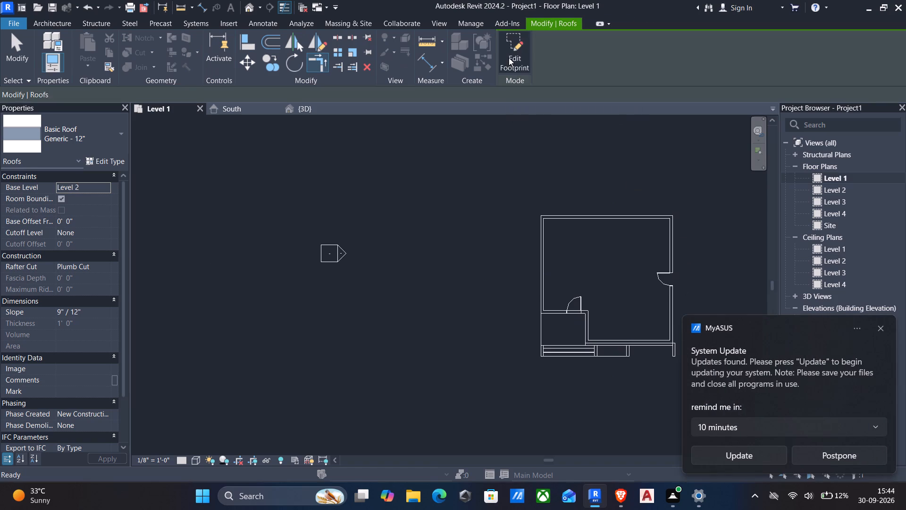
In the 3D view, duplicate the roof's Generic - 12" type under its default name.
{"action": "scroll", "coordinate": [526, 109], "scroll_direction": "down", "scroll_amount": 2}
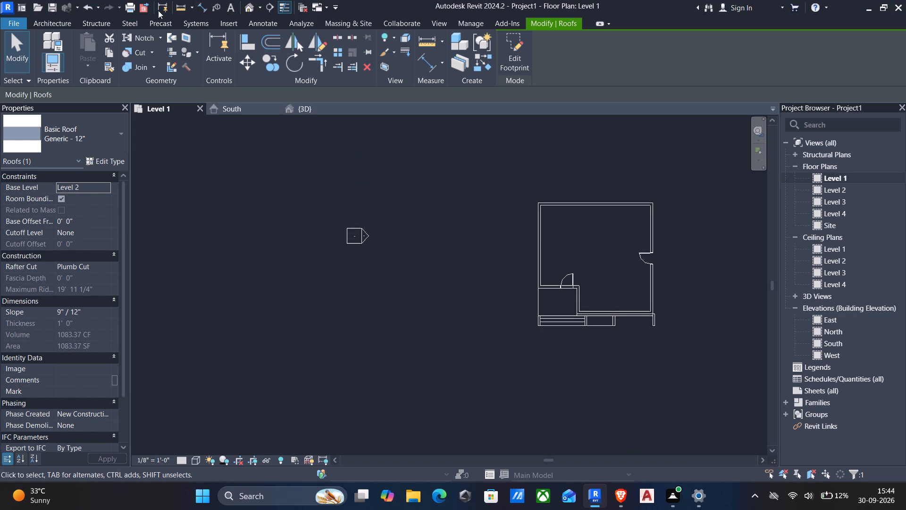
{"action": "left_click_drag", "start_coordinate": [245, 3], "coordinate": [245, 8]}
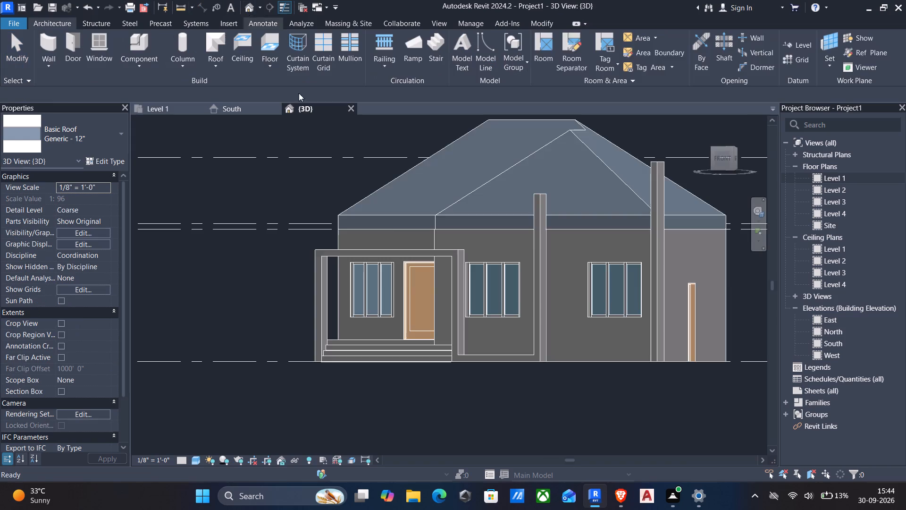
{"action": "scroll", "coordinate": [410, 196], "scroll_direction": "down", "scroll_amount": 3}
{"action": "middle_click_drag", "start_coordinate": [487, 222], "coordinate": [488, 232]}
{"action": "middle_click_drag", "start_coordinate": [410, 197], "coordinate": [440, 236]}
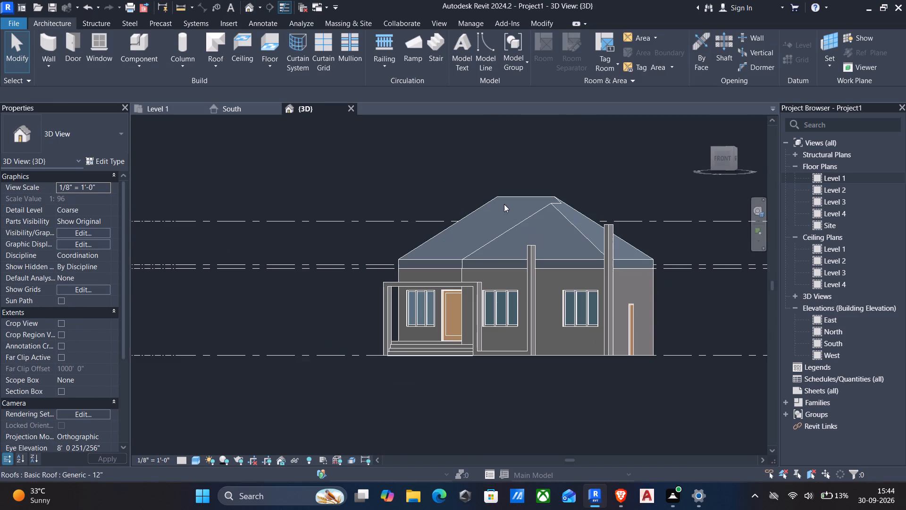
{"action": "left_click", "coordinate": [530, 206]}
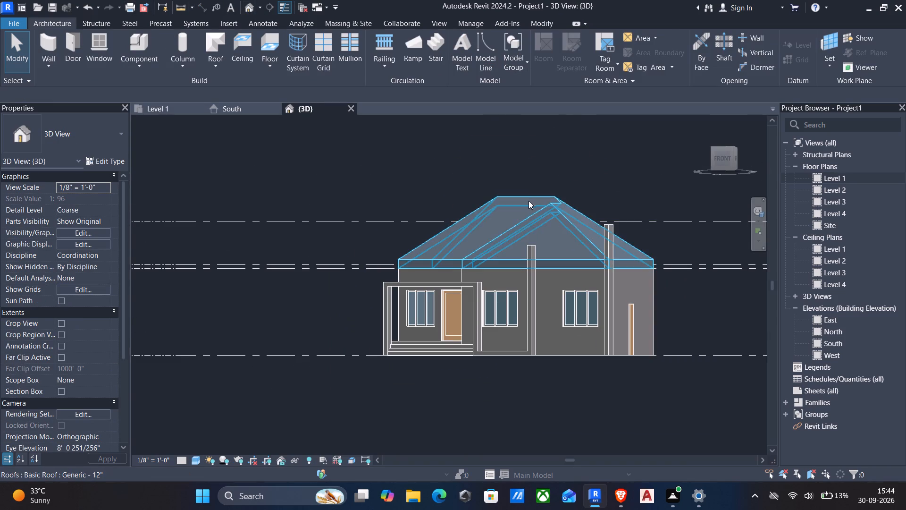
{"action": "left_click", "coordinate": [528, 200]}
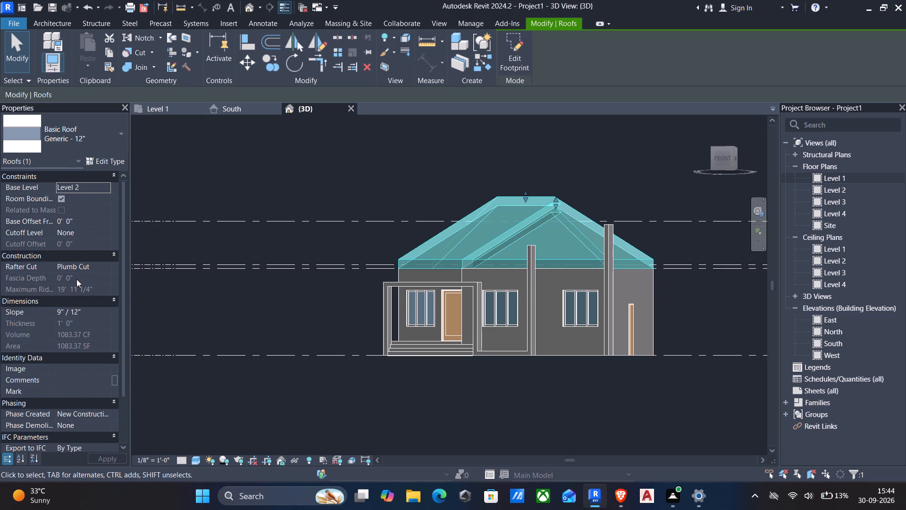
{"action": "left_click", "coordinate": [112, 163]}
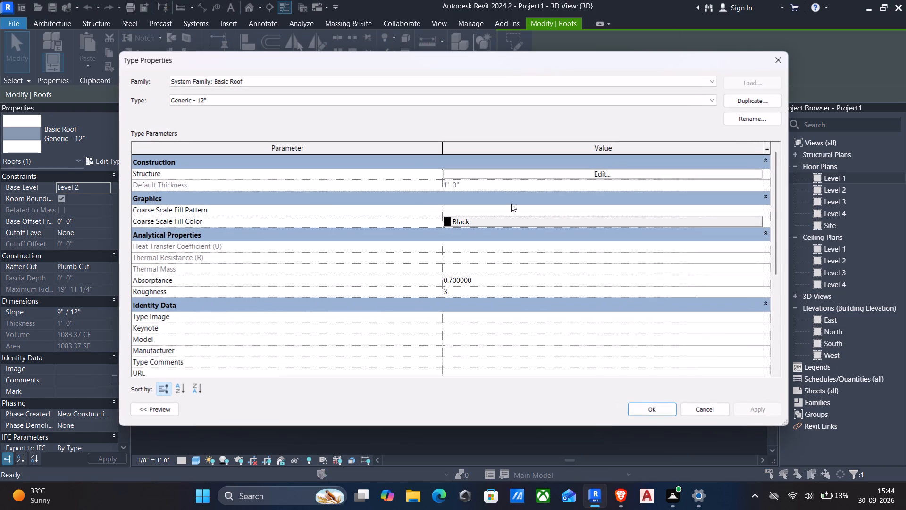
{"action": "left_click", "coordinate": [741, 100]}
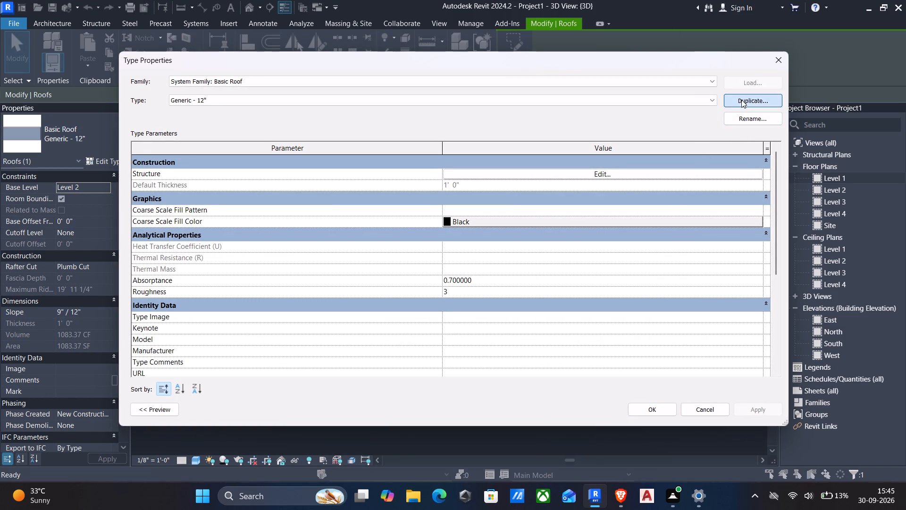
{"action": "key", "text": "Return"}
Set the Structure layer thickness of the duplicated roof type to 6" and apply it to the roof.
{"action": "left_click", "coordinate": [574, 173]}
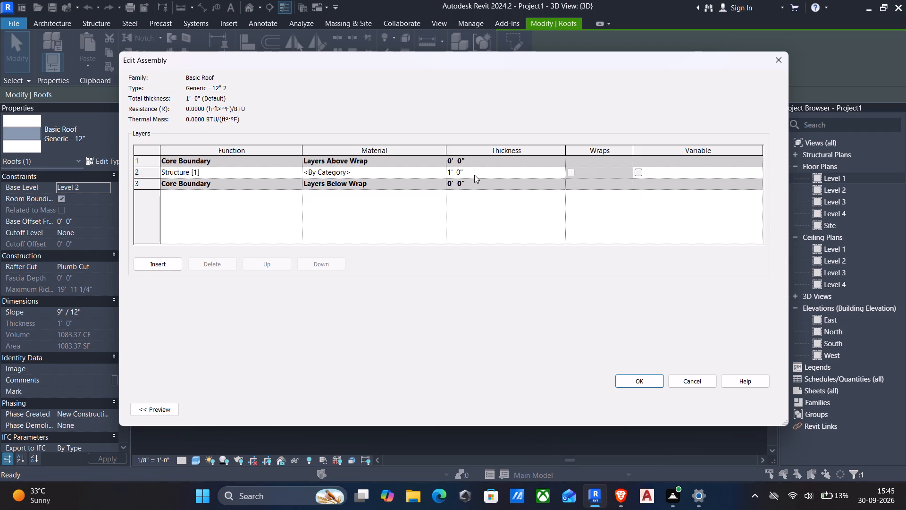
{"action": "left_click", "coordinate": [474, 175]}
{"action": "type", "text": "6\""}
{"action": "key", "text": "Return"}
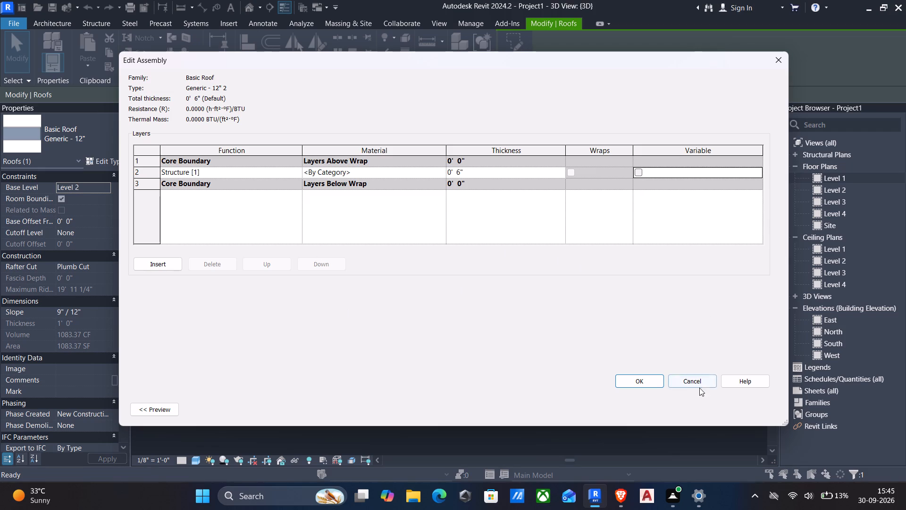
{"action": "left_click", "coordinate": [646, 376]}
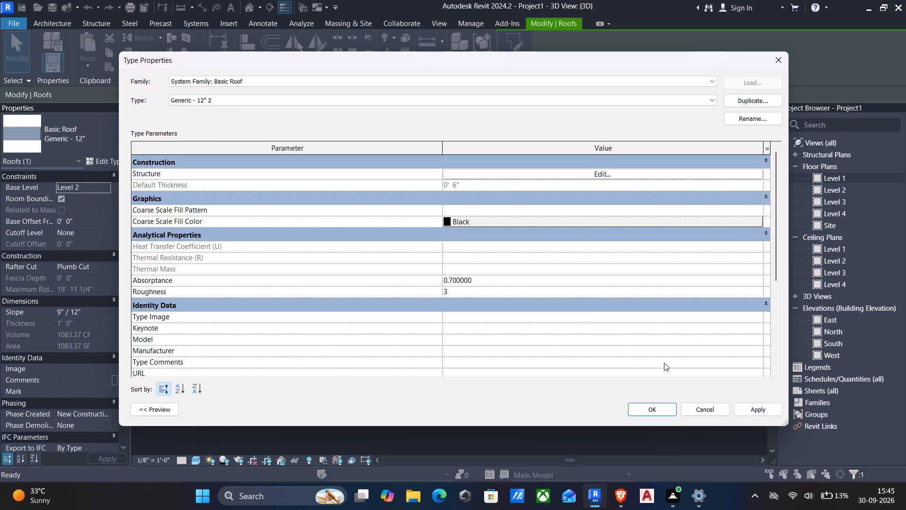
{"action": "left_click", "coordinate": [770, 407]}
{"action": "left_click", "coordinate": [665, 411]}
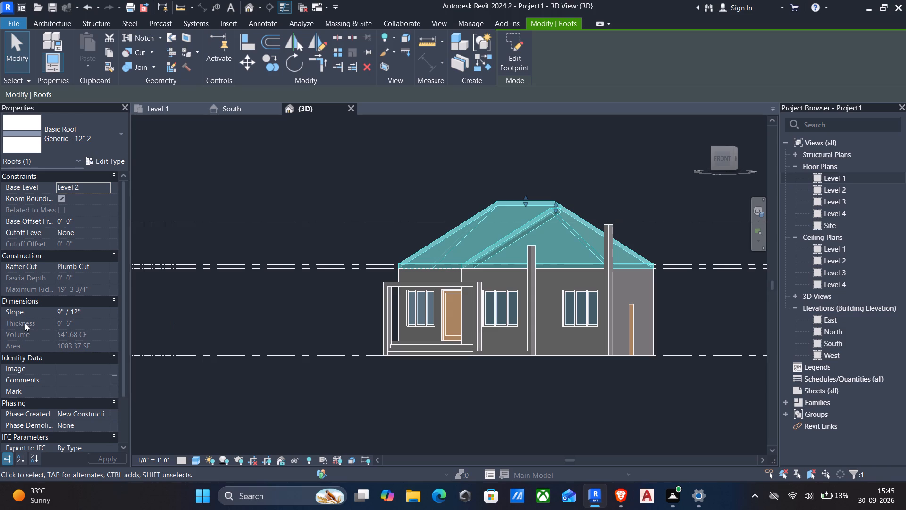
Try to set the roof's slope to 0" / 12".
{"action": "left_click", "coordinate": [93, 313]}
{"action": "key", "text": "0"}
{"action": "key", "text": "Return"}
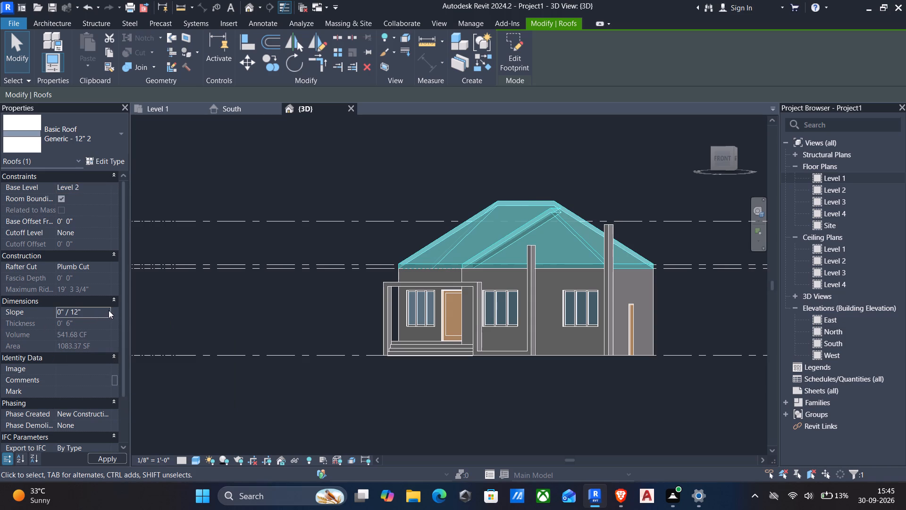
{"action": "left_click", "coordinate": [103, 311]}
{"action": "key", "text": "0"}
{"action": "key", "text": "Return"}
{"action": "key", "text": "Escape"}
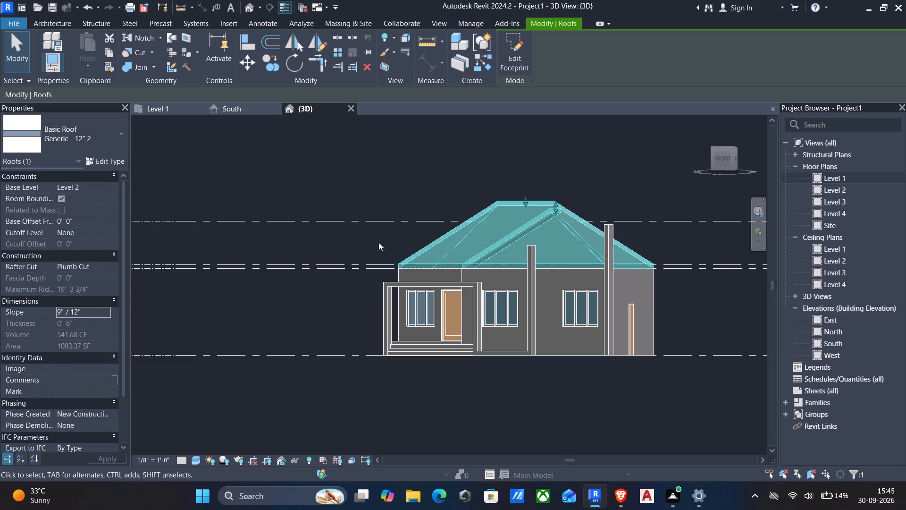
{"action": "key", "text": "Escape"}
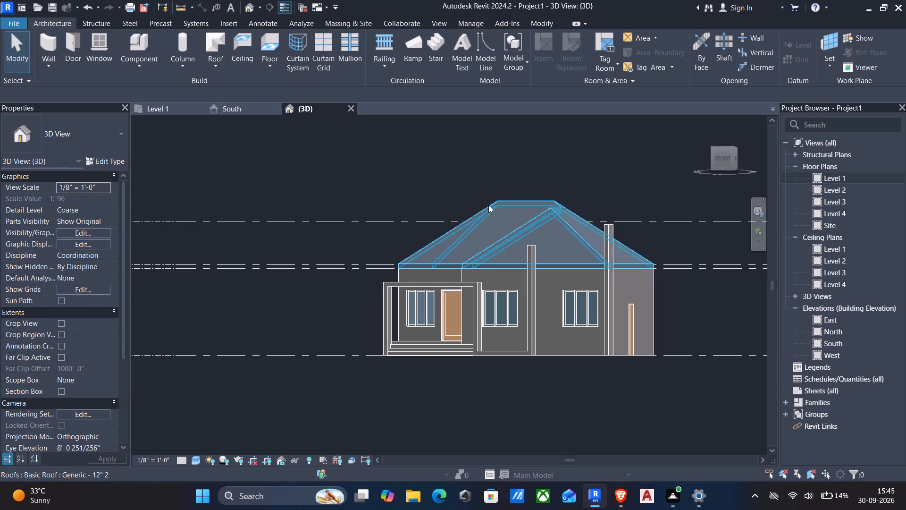
Set the slope of the house roof to 0" / 12".
{"action": "left_click", "coordinate": [488, 205]}
{"action": "left_click", "coordinate": [87, 313]}
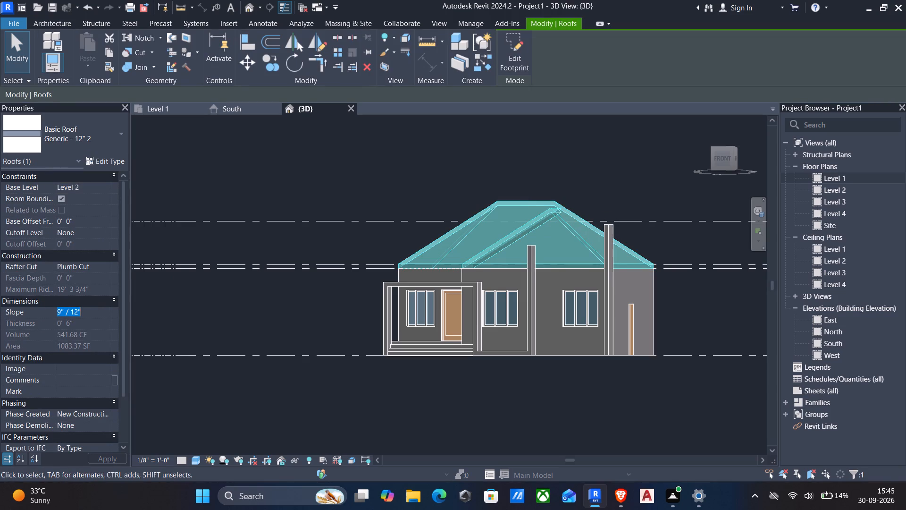
{"action": "key", "text": "0"}
{"action": "key", "text": "Return"}
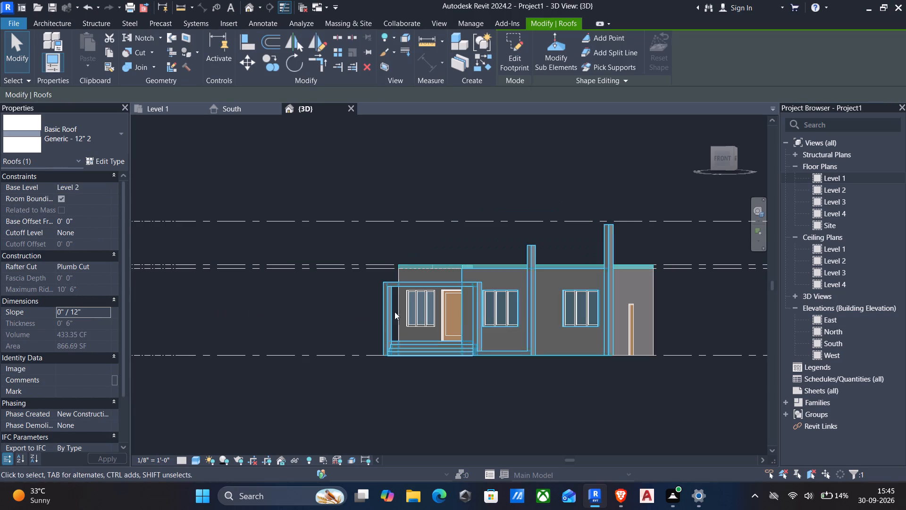
{"action": "scroll", "coordinate": [476, 317], "scroll_direction": "down", "scroll_amount": 1}
{"action": "key", "text": "Escape"}
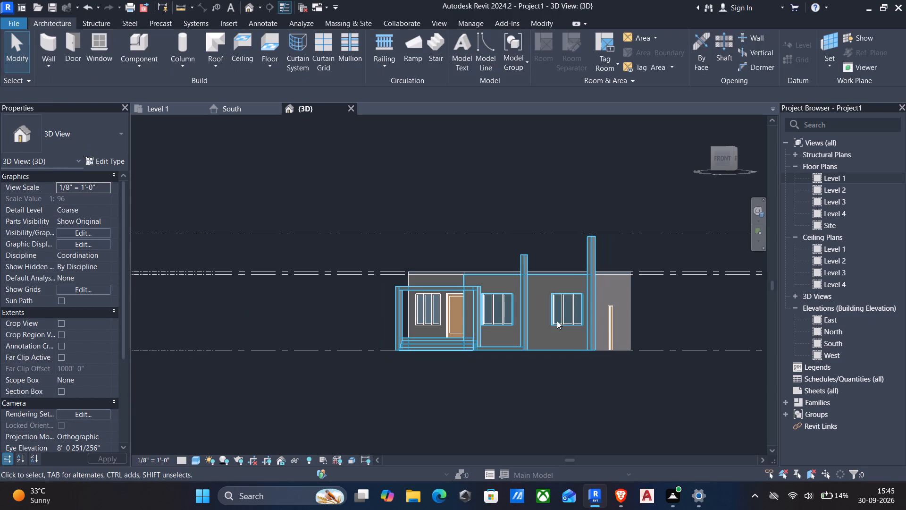
Examine the roof, porch and facade of the house in 3D from several sides.
{"action": "middle_click_drag", "start_coordinate": [566, 323], "coordinate": [455, 397], "text": "shift"}
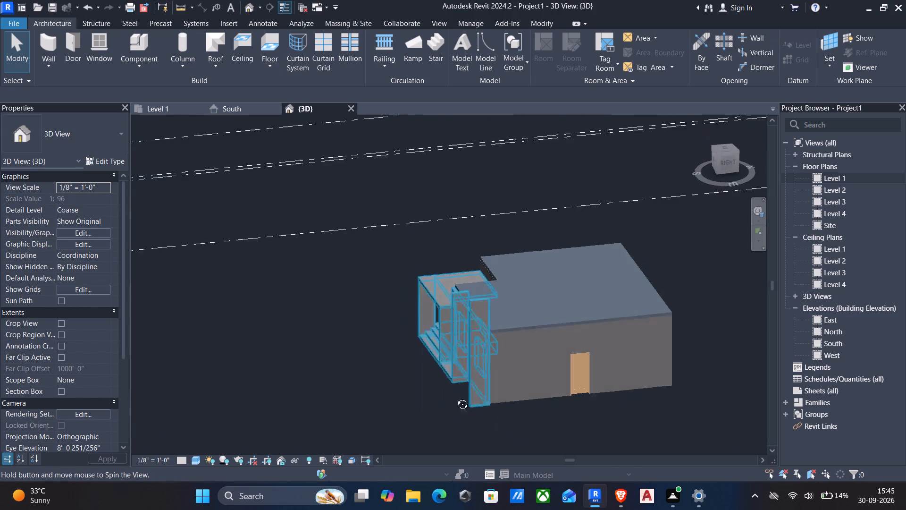
{"action": "middle_click_drag", "start_coordinate": [455, 397], "coordinate": [672, 338], "text": "shift"}
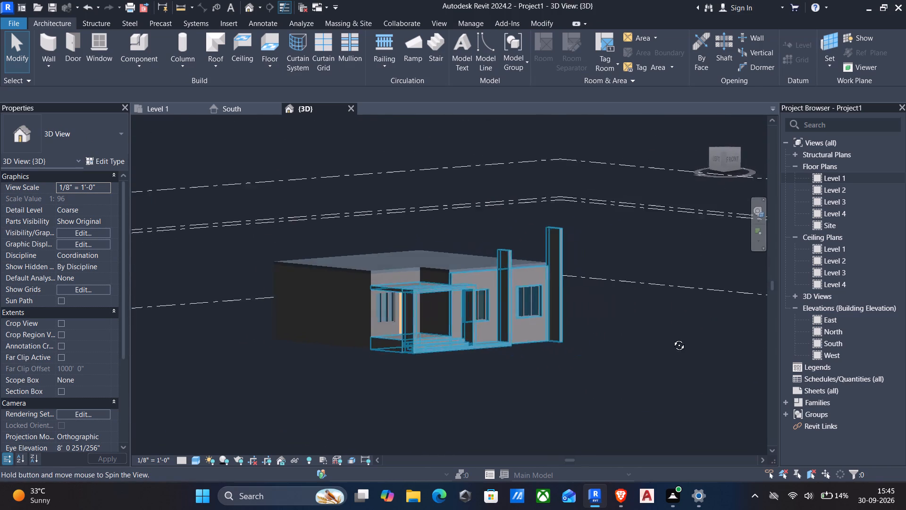
{"action": "middle_click_drag", "start_coordinate": [672, 338], "coordinate": [533, 359], "text": "shift"}
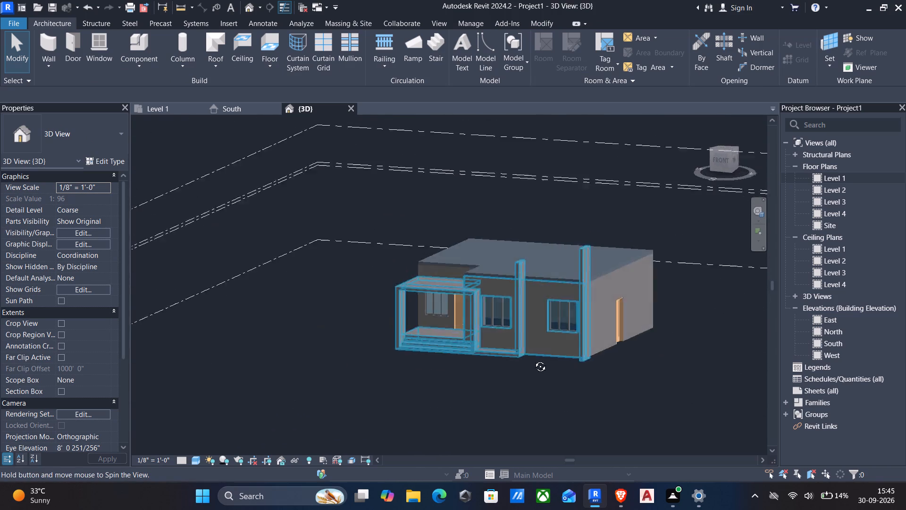
{"action": "middle_click_drag", "start_coordinate": [533, 359], "coordinate": [522, 362], "text": "shift"}
{"action": "scroll", "coordinate": [522, 362], "scroll_direction": "up", "scroll_amount": 3}
{"action": "middle_click_drag", "start_coordinate": [521, 361], "coordinate": [578, 350], "text": "shift"}
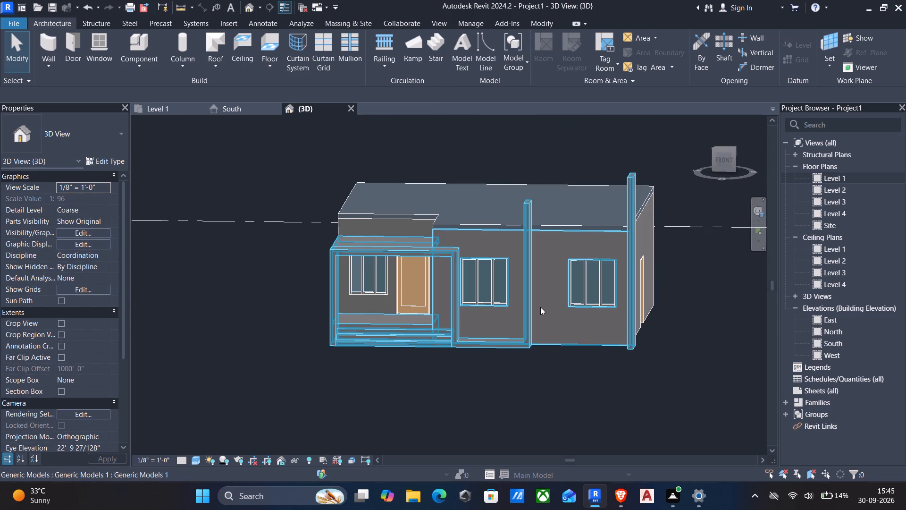
{"action": "scroll", "coordinate": [549, 301], "scroll_direction": "down", "scroll_amount": 2}
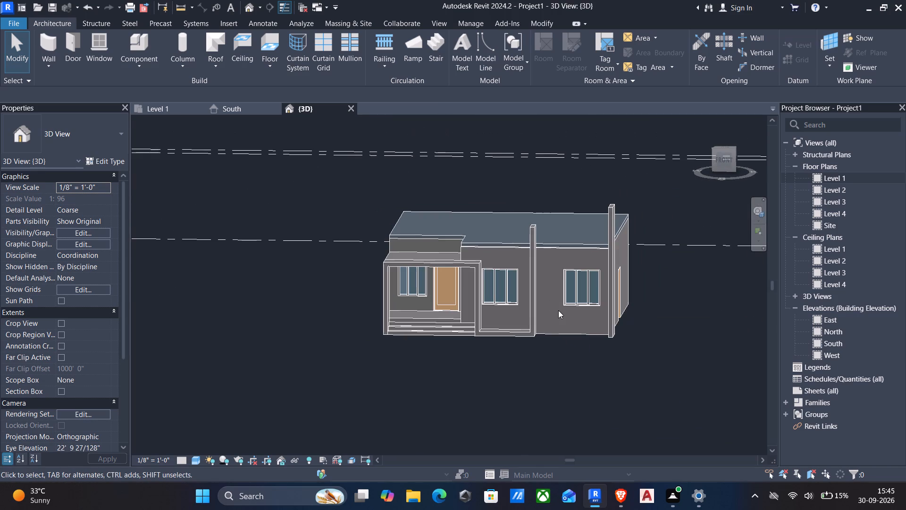
{"action": "scroll", "coordinate": [556, 311], "scroll_direction": "down", "scroll_amount": 2}
{"action": "middle_click_drag", "start_coordinate": [490, 354], "coordinate": [499, 359], "text": "shift"}
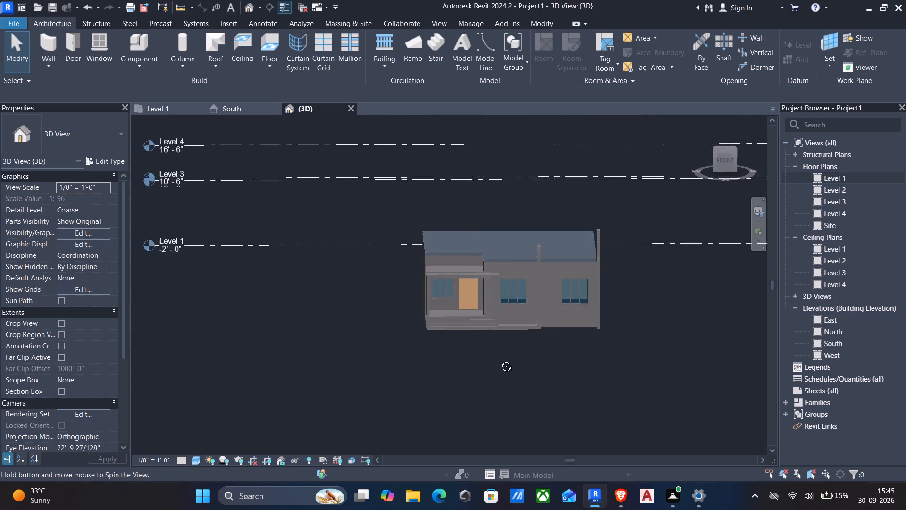
Examine the house in 3D from the front and from the side-door corner.
{"action": "middle_click_drag", "start_coordinate": [499, 359], "coordinate": [496, 337], "text": "shift"}
{"action": "scroll", "coordinate": [496, 337], "scroll_direction": "up", "scroll_amount": 6, "text": "shift"}
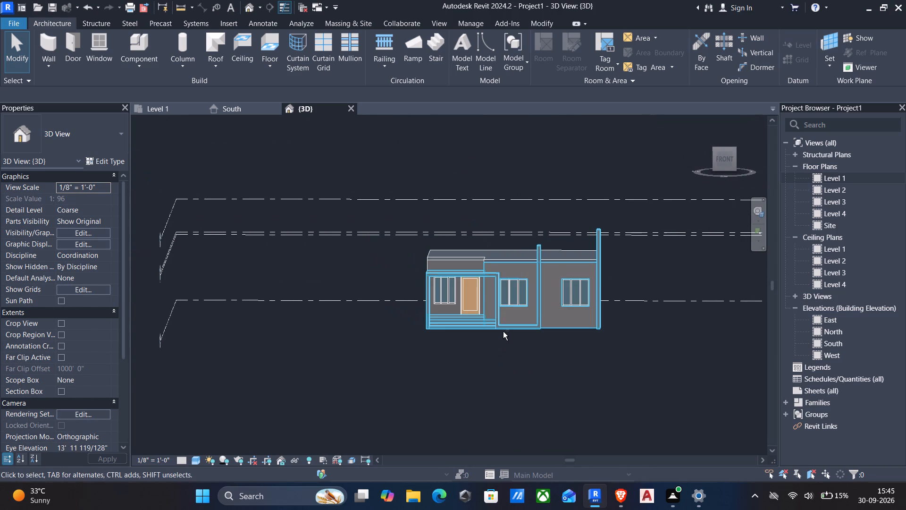
{"action": "scroll", "coordinate": [503, 332], "scroll_direction": "up", "scroll_amount": 5}
{"action": "scroll", "coordinate": [503, 333], "scroll_direction": "down", "scroll_amount": 3, "text": "shift"}
{"action": "middle_click_drag", "start_coordinate": [492, 347], "coordinate": [410, 376], "text": "shift"}
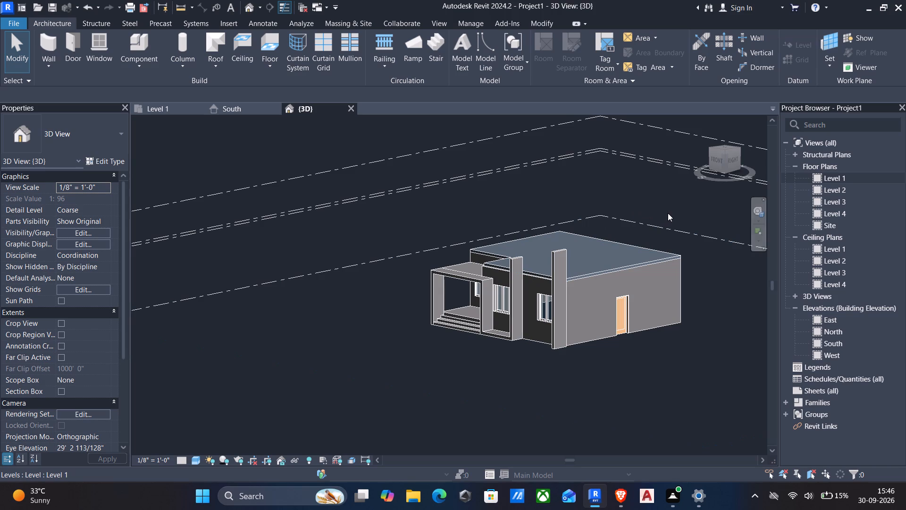
In the Level 2 floor plan, start a wall and duplicate the 9" wall type under the name 6".
{"action": "double_click", "coordinate": [834, 188]}
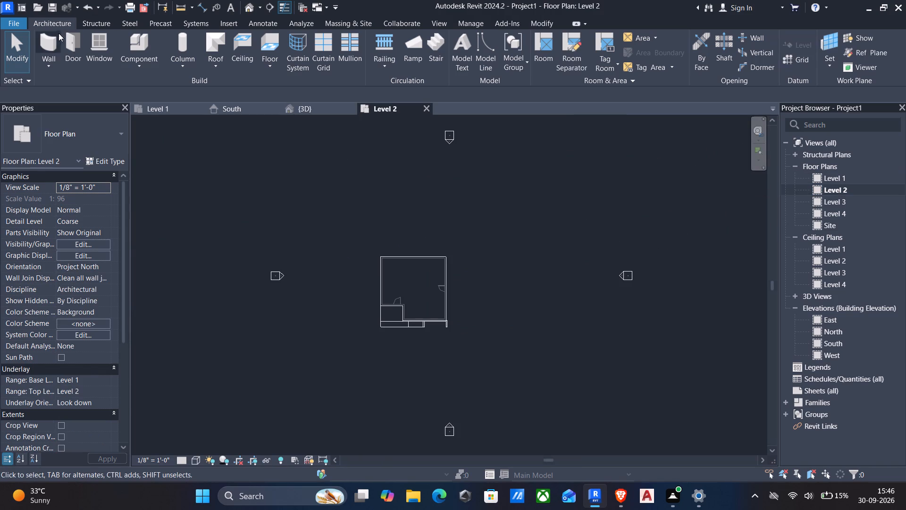
{"action": "left_click", "coordinate": [50, 43]}
{"action": "left_click", "coordinate": [116, 137]}
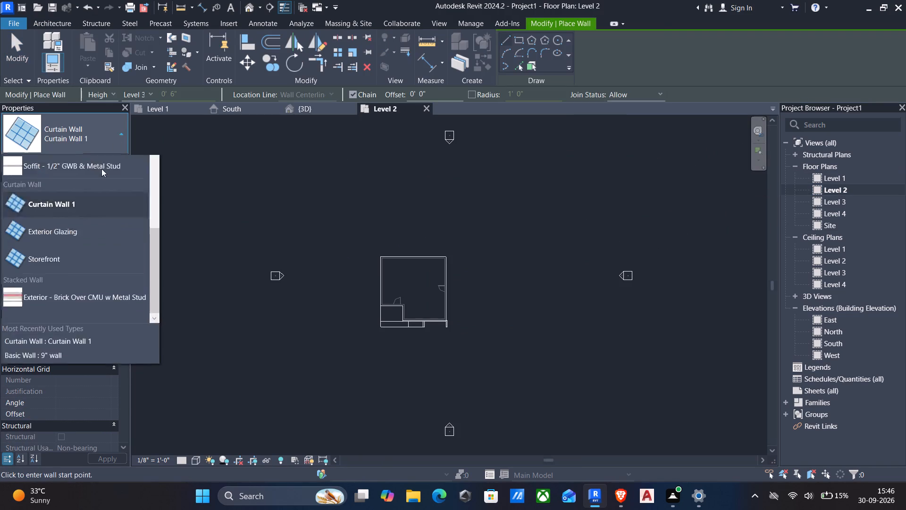
{"action": "scroll", "coordinate": [88, 200], "scroll_direction": "up", "scroll_amount": 19}
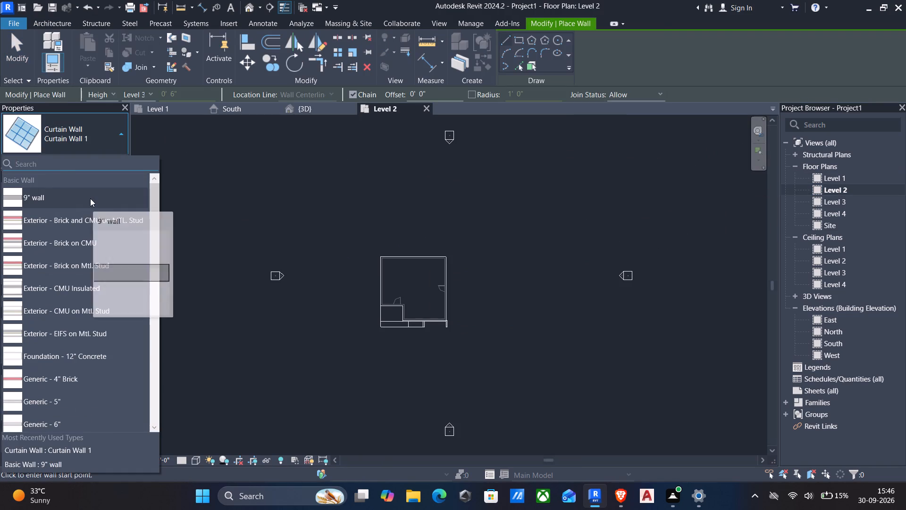
{"action": "left_click", "coordinate": [90, 198]}
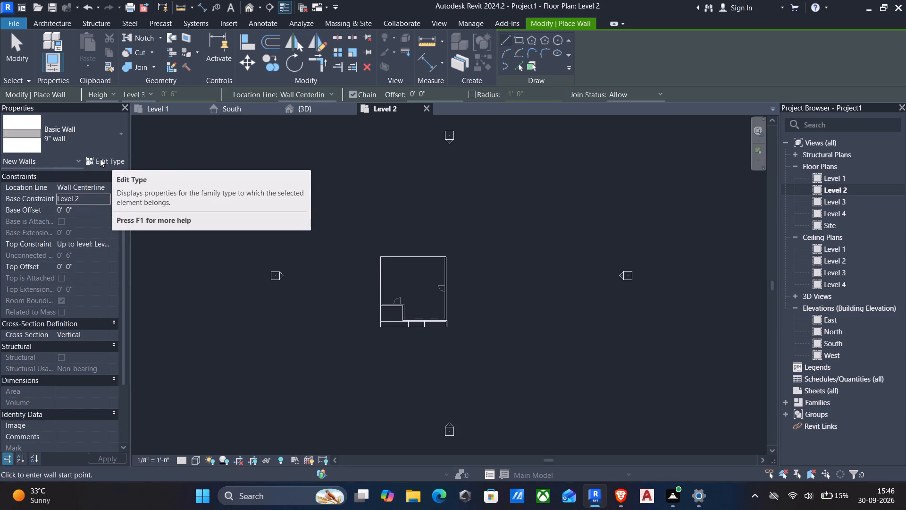
{"action": "left_click", "coordinate": [100, 159]}
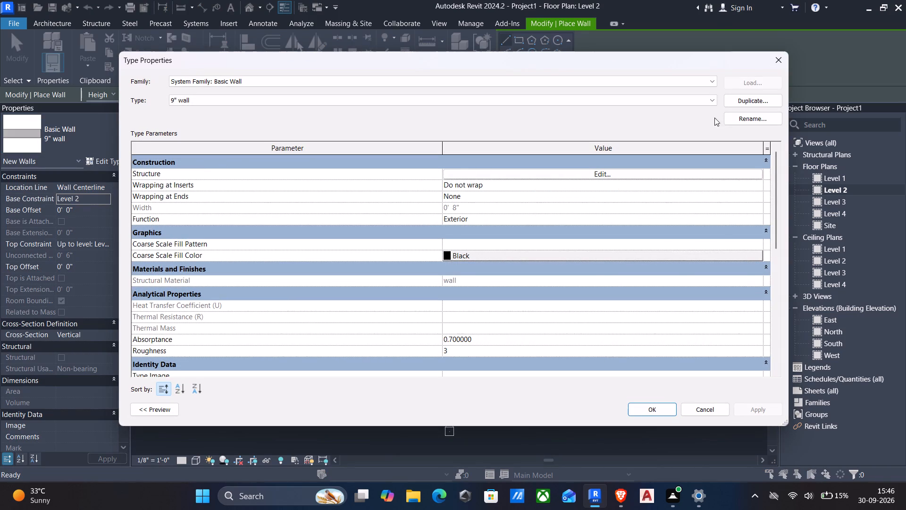
{"action": "left_click", "coordinate": [751, 99]}
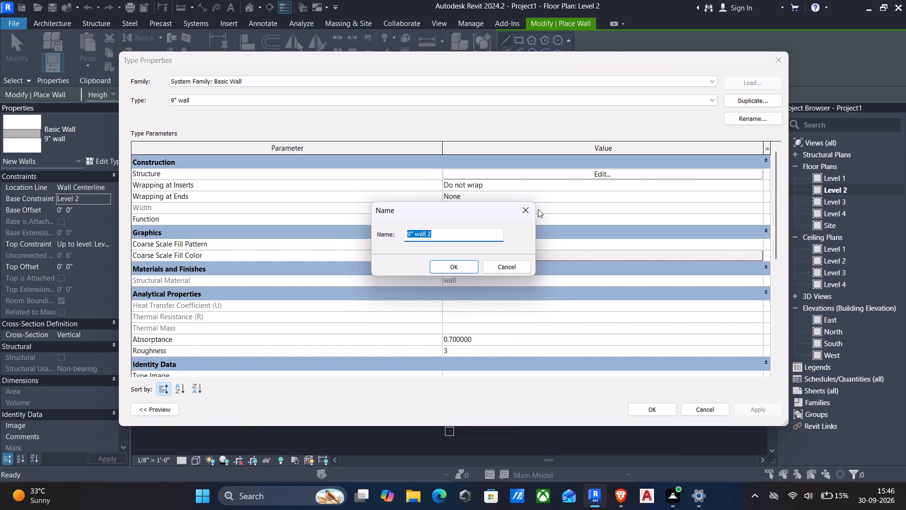
{"action": "type", "text": "6\""}
{"action": "key", "text": "Return"}
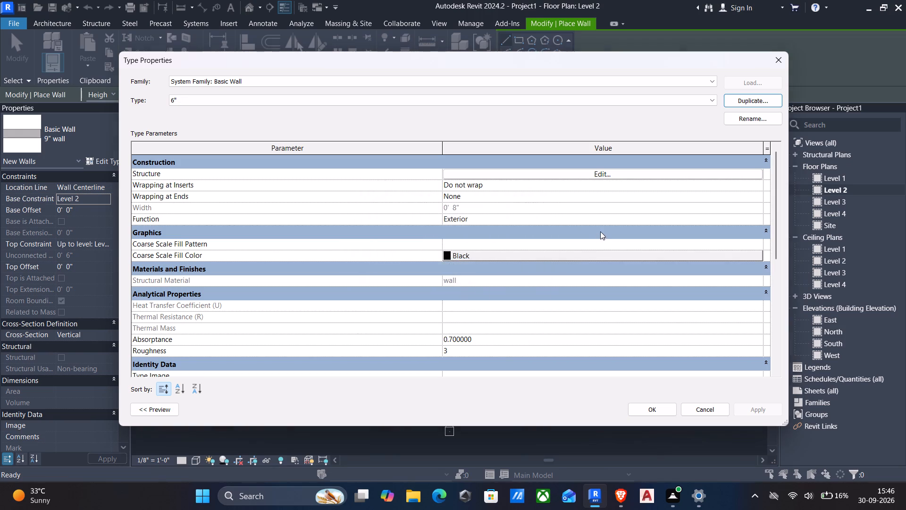
Set the Structure layer thickness of the new 6" wall type to 6" and apply it.
{"action": "left_click", "coordinate": [587, 156]}
{"action": "left_click", "coordinate": [588, 171]}
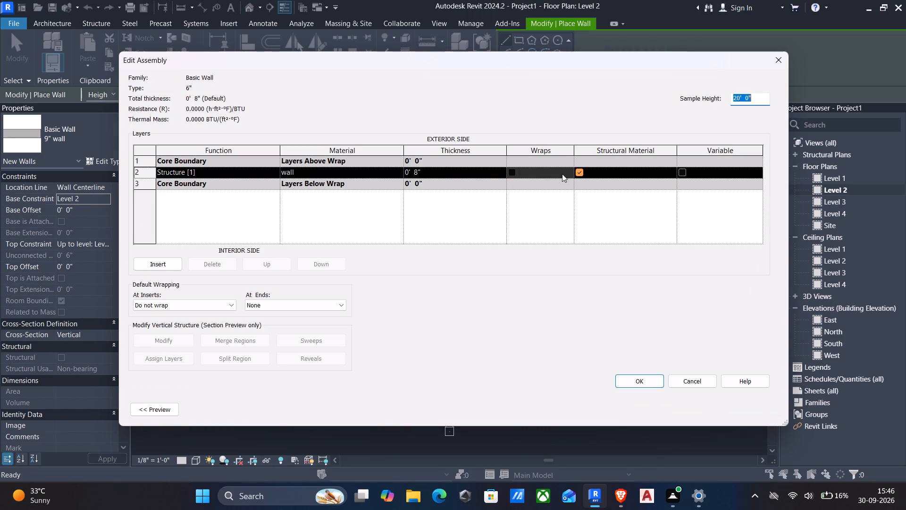
{"action": "left_click", "coordinate": [484, 174]}
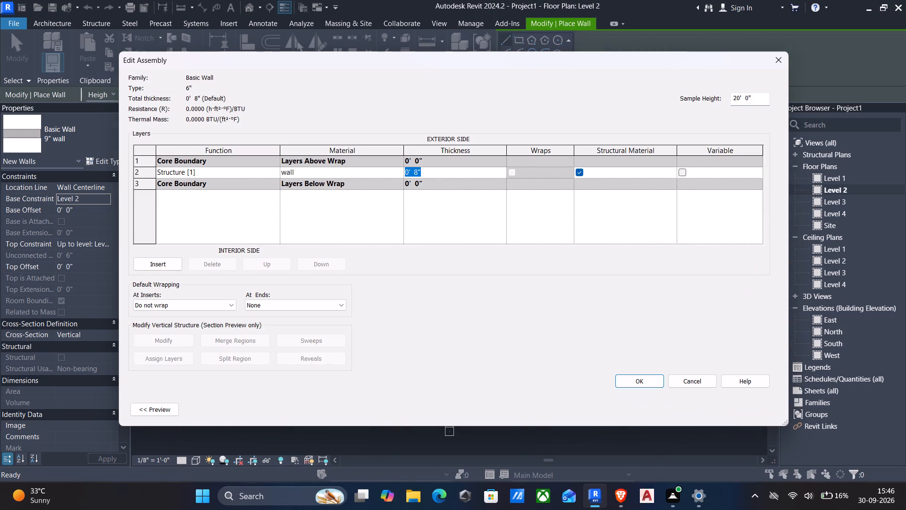
{"action": "type", "text": "6\""}
{"action": "key", "text": "Return"}
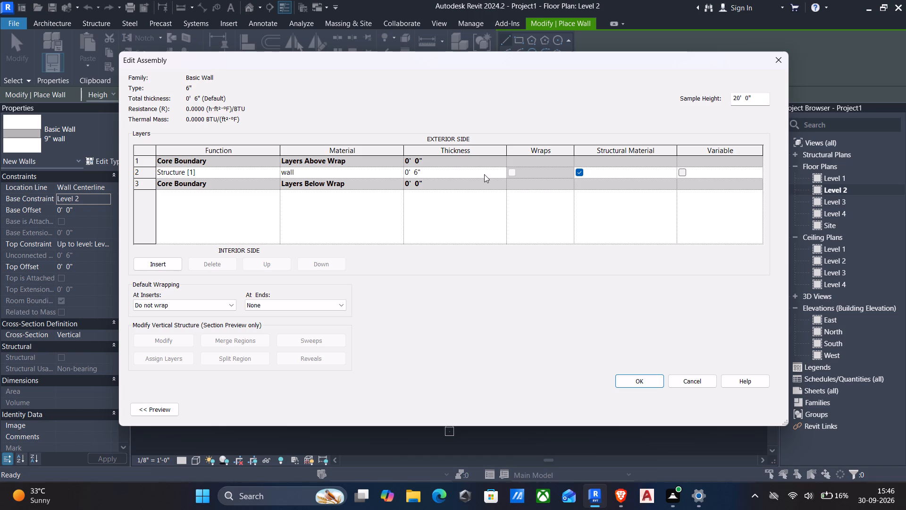
{"action": "left_click", "coordinate": [639, 377]}
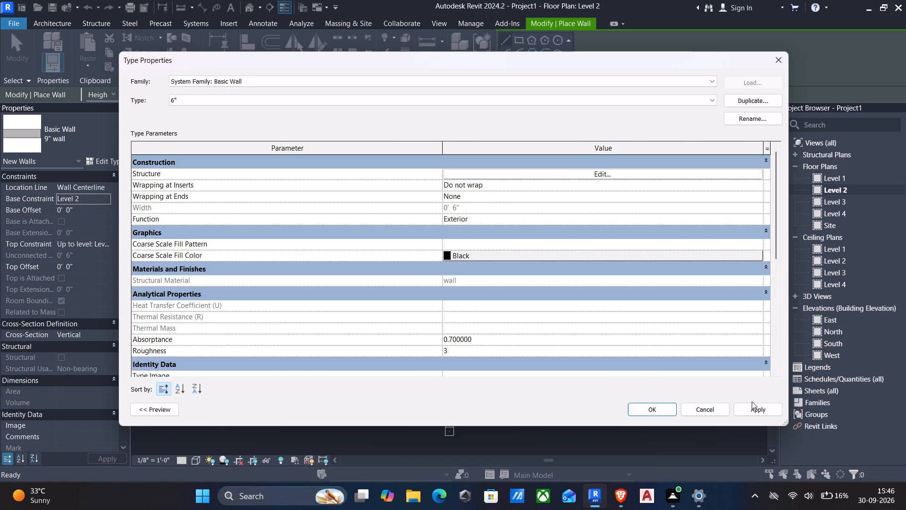
{"action": "left_click", "coordinate": [753, 405]}
{"action": "left_click", "coordinate": [651, 409]}
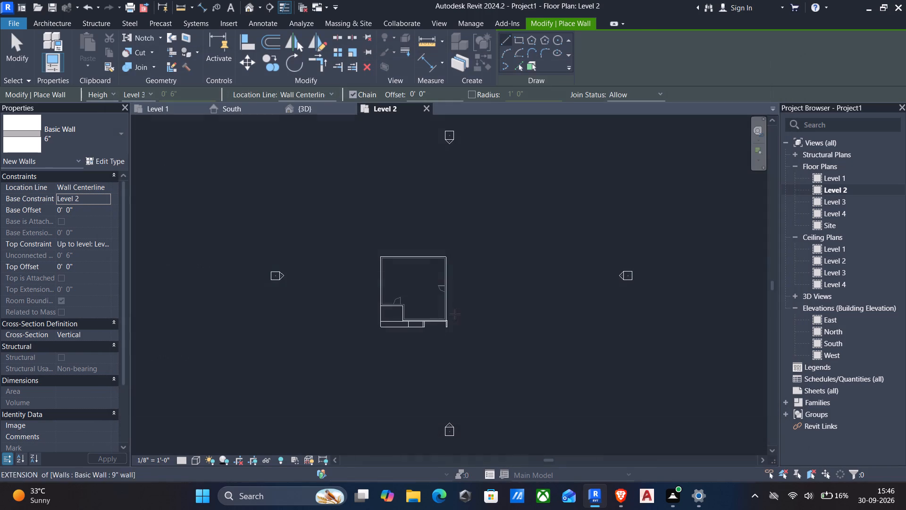
Draw a 6" wall, located by its exterior finish face, inside the west edge from the northwest corner to the porch recess, about 23'-2" long.
{"action": "scroll", "coordinate": [390, 275], "scroll_direction": "up", "scroll_amount": 10}
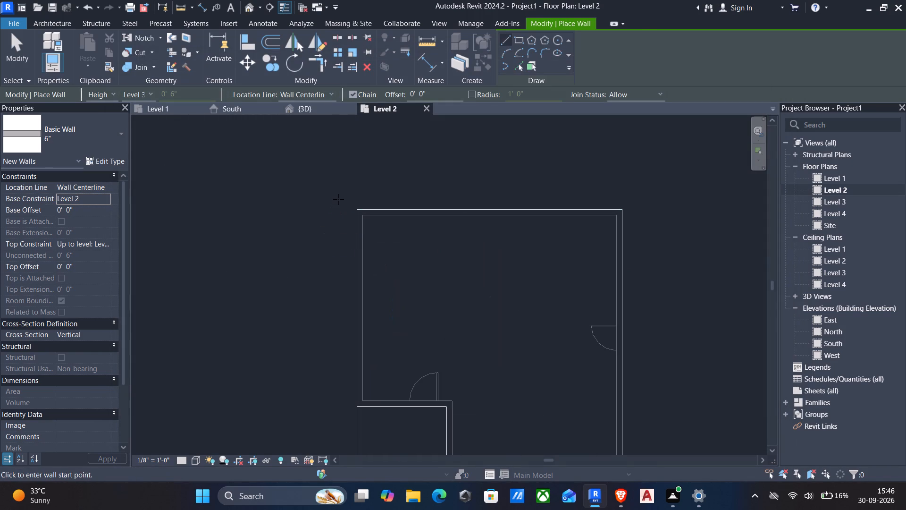
{"action": "scroll", "coordinate": [338, 199], "scroll_direction": "up", "scroll_amount": 3}
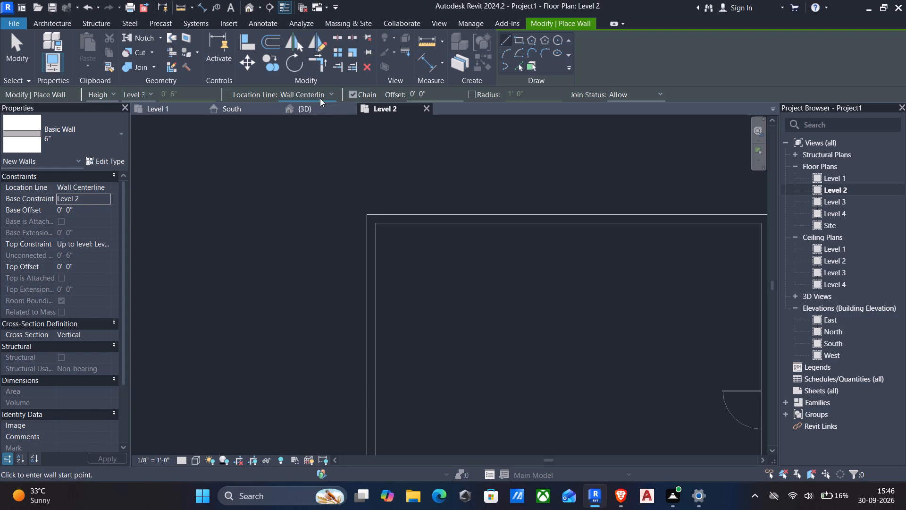
{"action": "left_click", "coordinate": [320, 98]}
{"action": "left_click", "coordinate": [310, 125]}
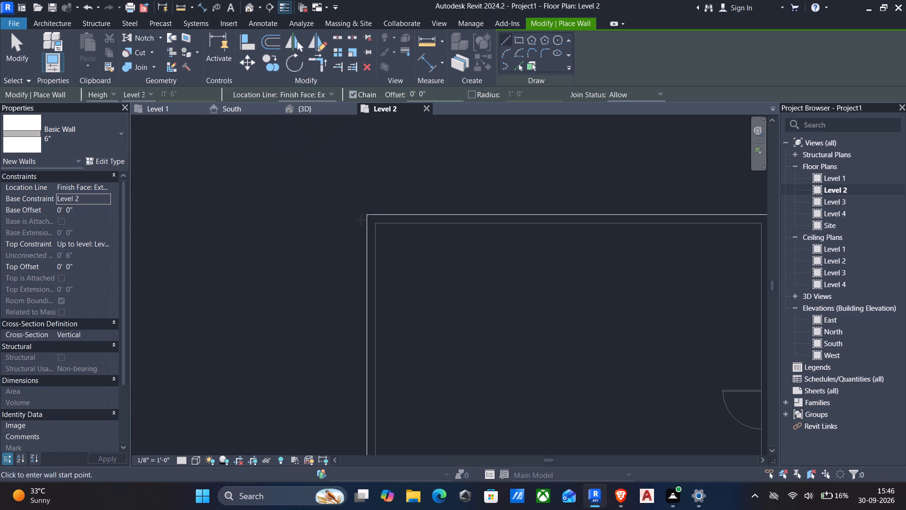
{"action": "left_click", "coordinate": [366, 217]}
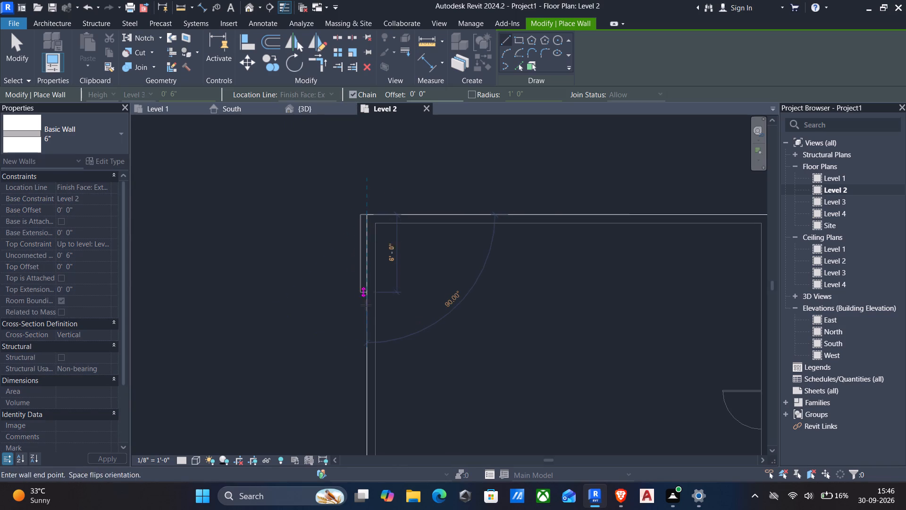
{"action": "key", "text": "space"}
{"action": "middle_click_drag", "start_coordinate": [372, 312], "coordinate": [369, 238]}
{"action": "scroll", "coordinate": [369, 238], "scroll_direction": "down", "scroll_amount": 3}
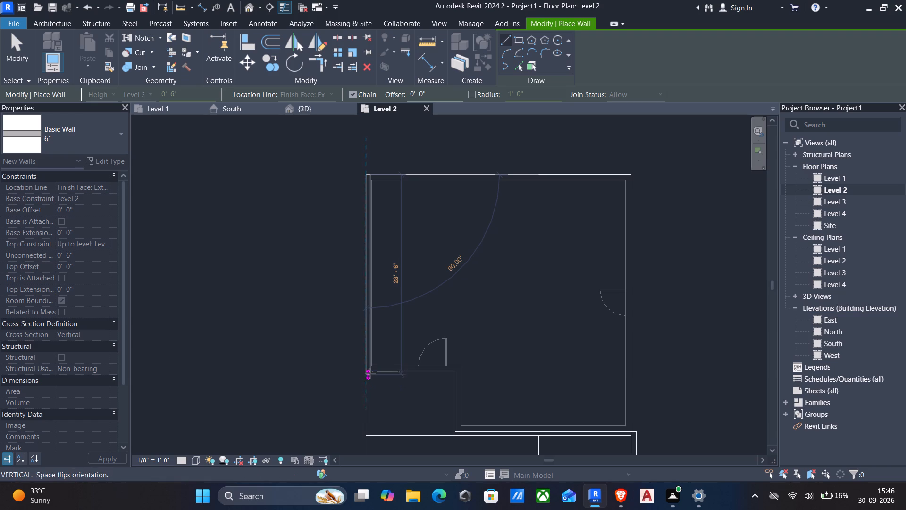
{"action": "left_click", "coordinate": [372, 376]}
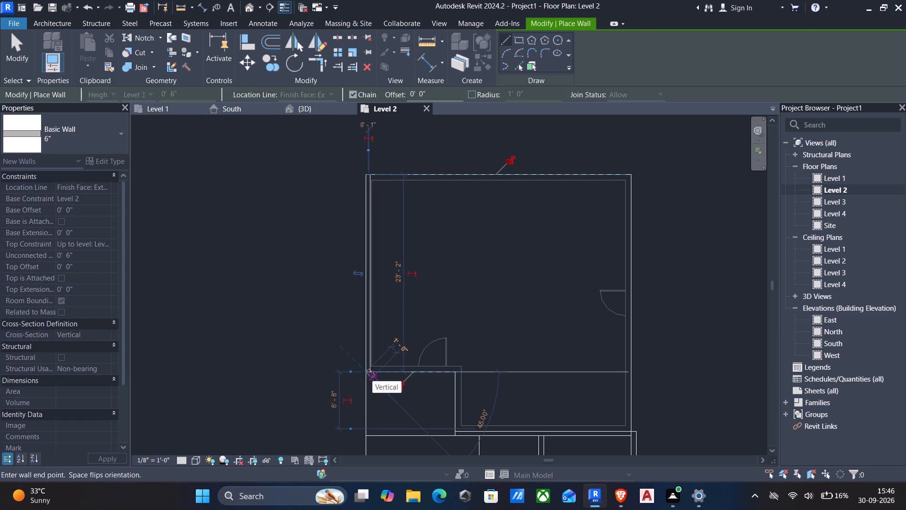
{"action": "key", "text": "Escape"}
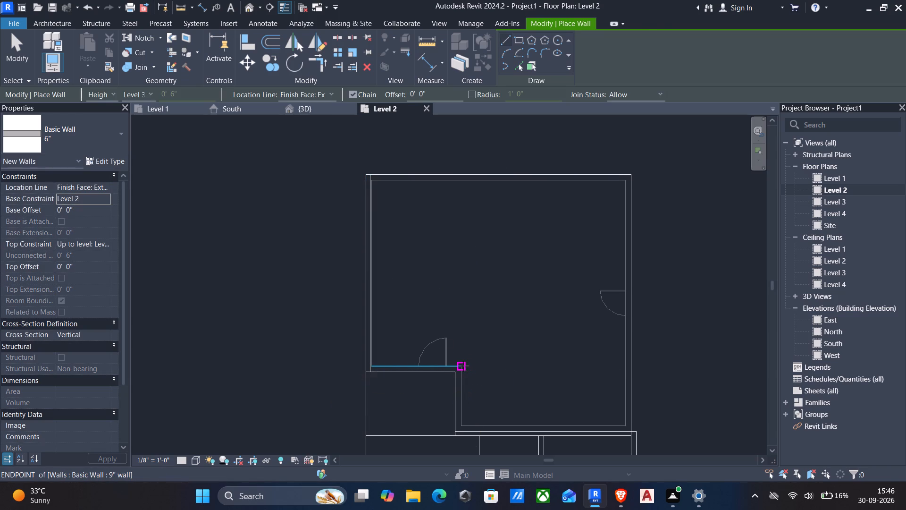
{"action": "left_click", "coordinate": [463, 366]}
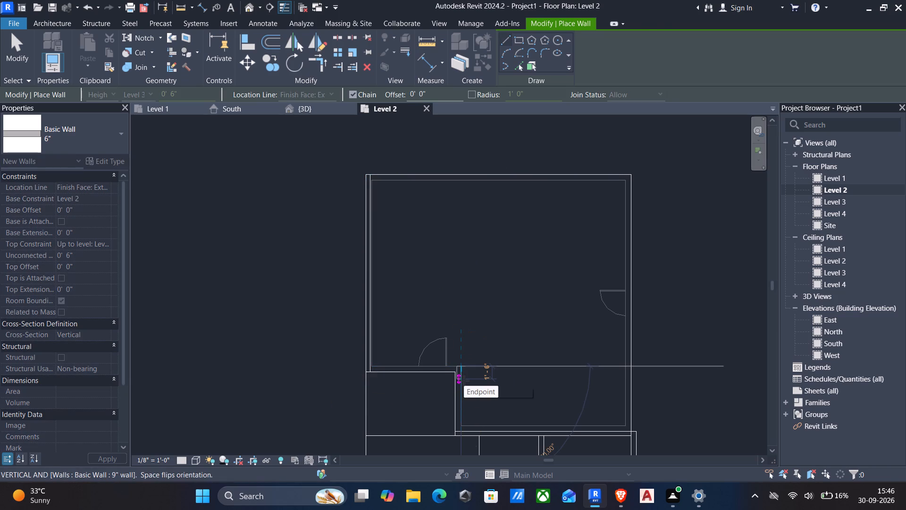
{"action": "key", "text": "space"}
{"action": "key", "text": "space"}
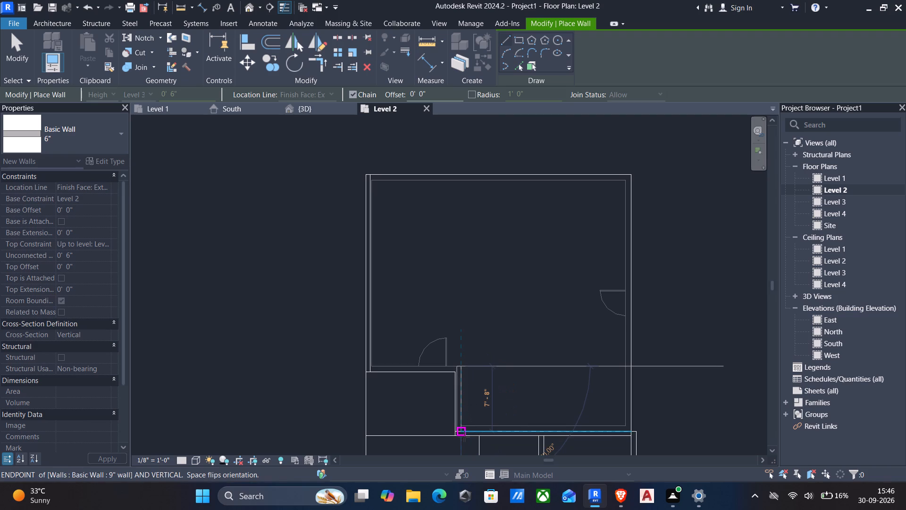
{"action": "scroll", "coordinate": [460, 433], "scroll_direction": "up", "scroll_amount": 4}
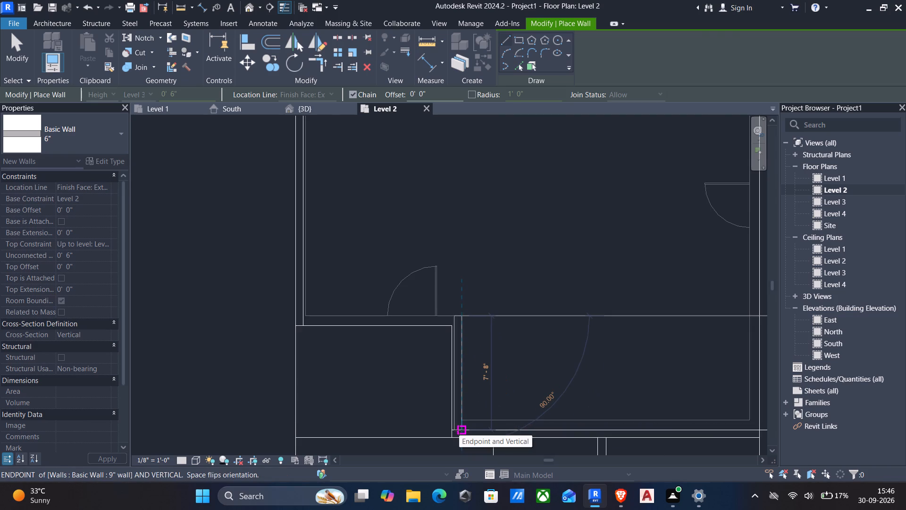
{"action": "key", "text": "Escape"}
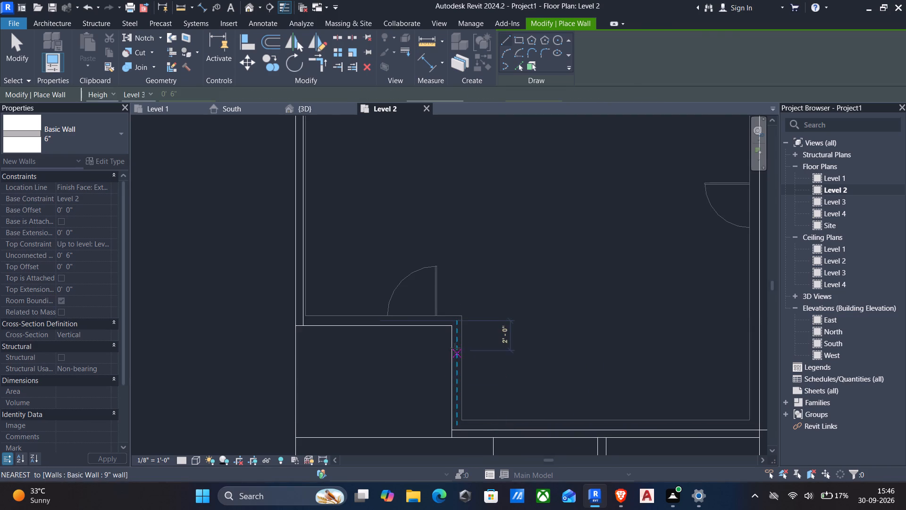
Draw 6" walls along the porch recess's east side, about 7'-0" long, and along the south edge to the southeast corner.
{"action": "left_click", "coordinate": [449, 329]}
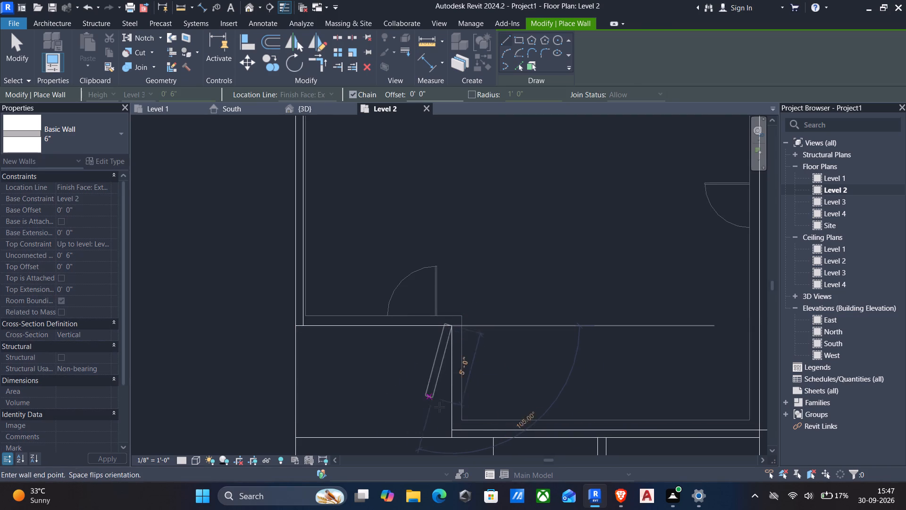
{"action": "key", "text": "space"}
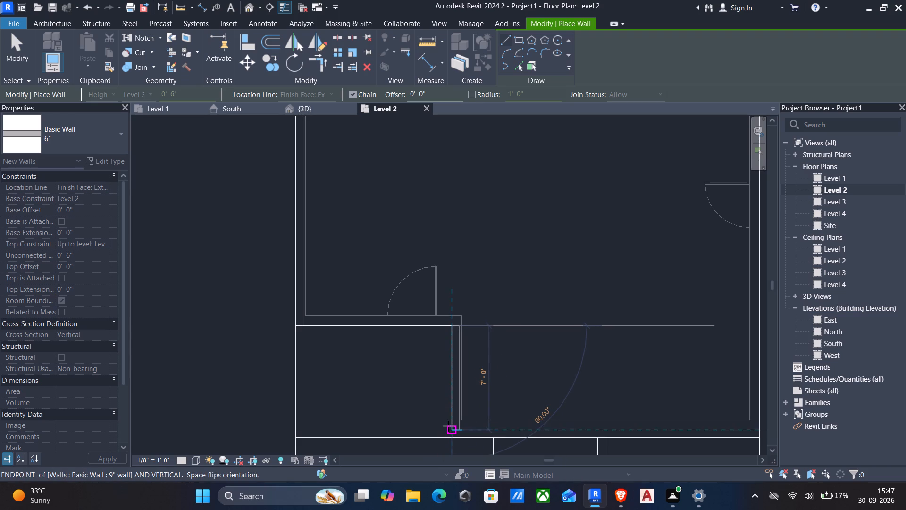
{"action": "left_click", "coordinate": [451, 430]}
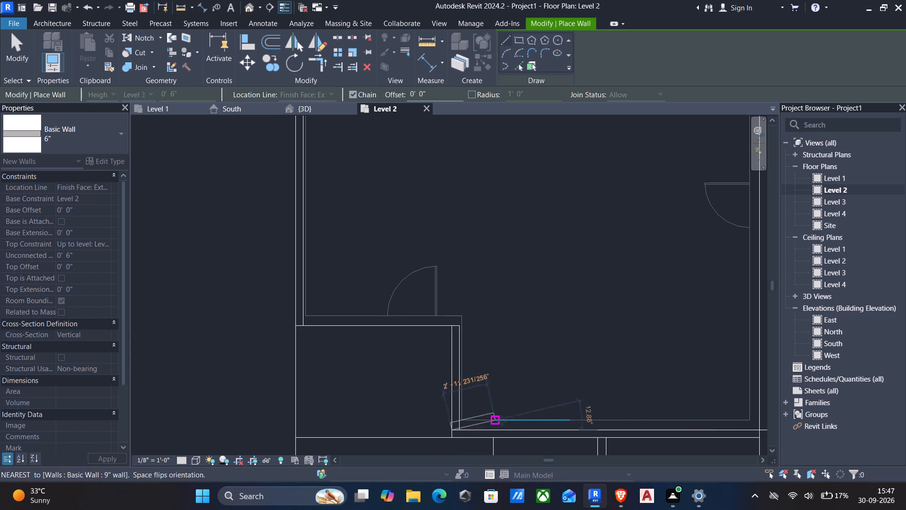
{"action": "middle_click_drag", "start_coordinate": [530, 428], "coordinate": [457, 413]}
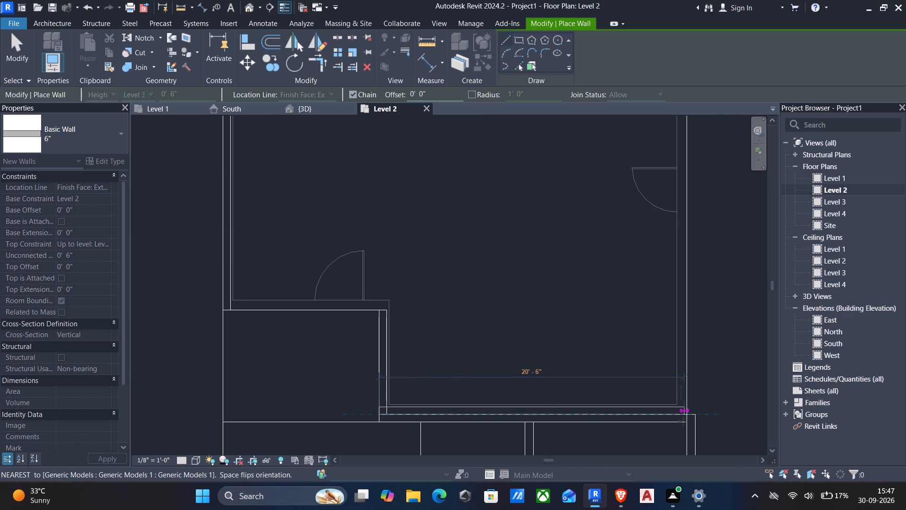
{"action": "left_click", "coordinate": [688, 416]}
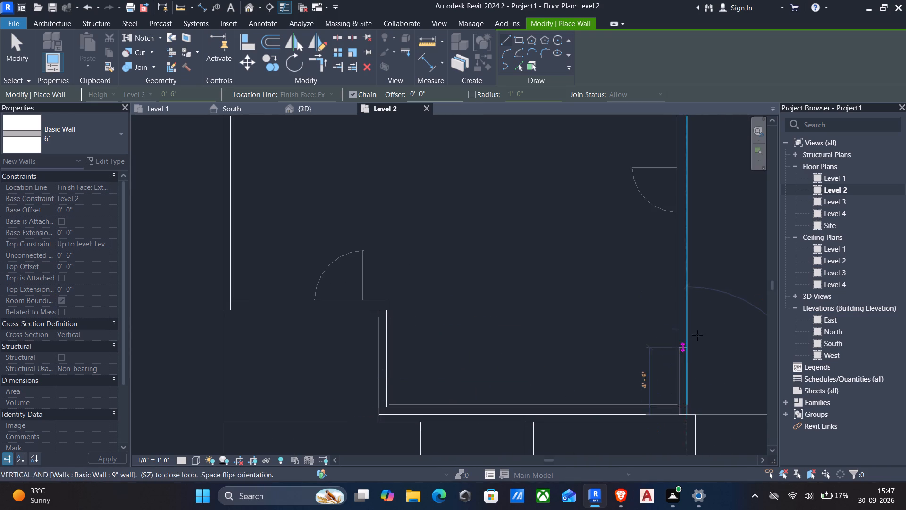
Continue the 6" wall chain along the east edge to the northeast corner and along the north edge to the northwest corner.
{"action": "middle_click_drag", "start_coordinate": [691, 340], "coordinate": [697, 492]}
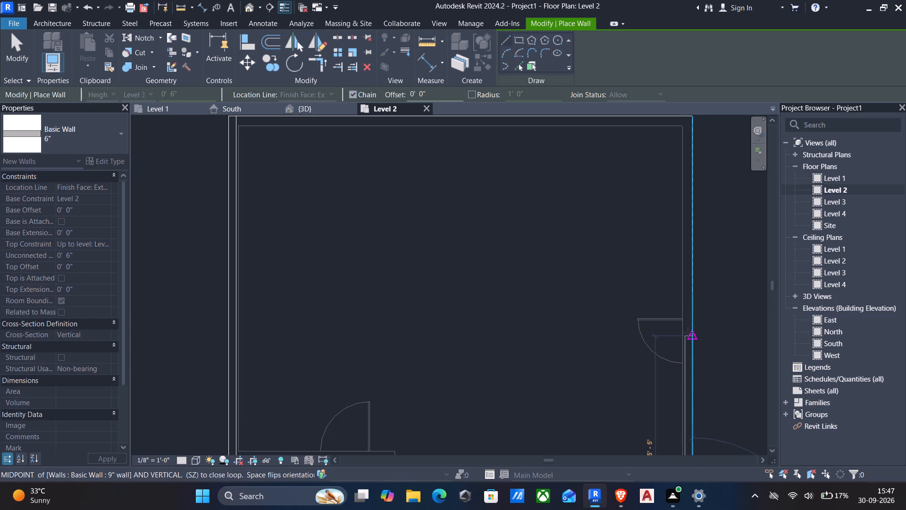
{"action": "scroll", "coordinate": [688, 332], "scroll_direction": "down", "scroll_amount": 1}
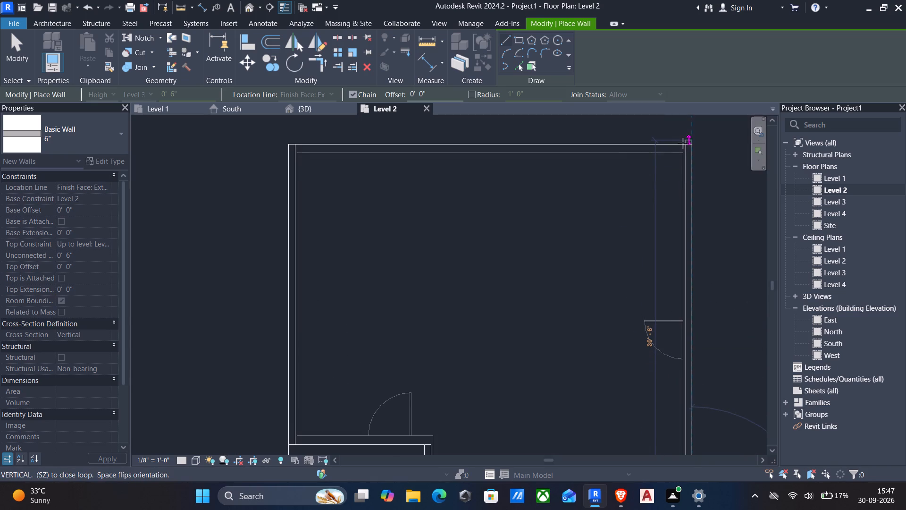
{"action": "left_click", "coordinate": [689, 141]}
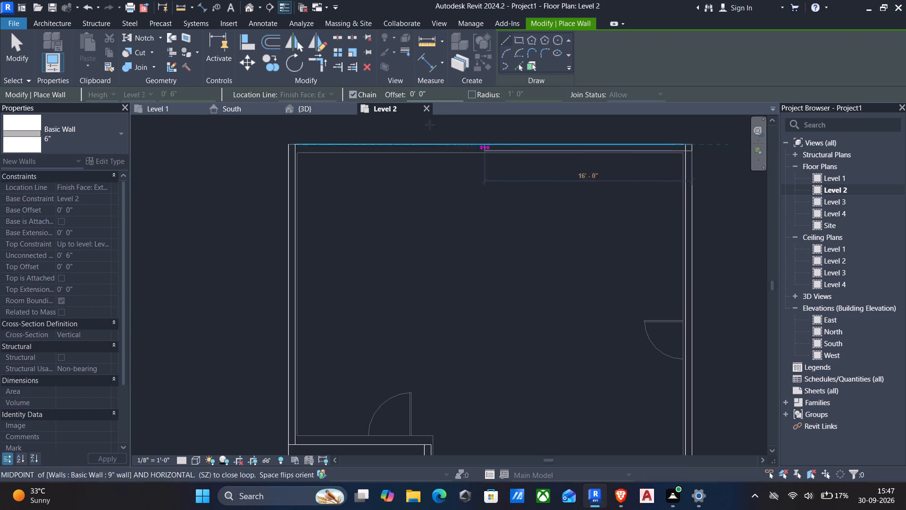
{"action": "scroll", "coordinate": [288, 141], "scroll_direction": "up", "scroll_amount": 4}
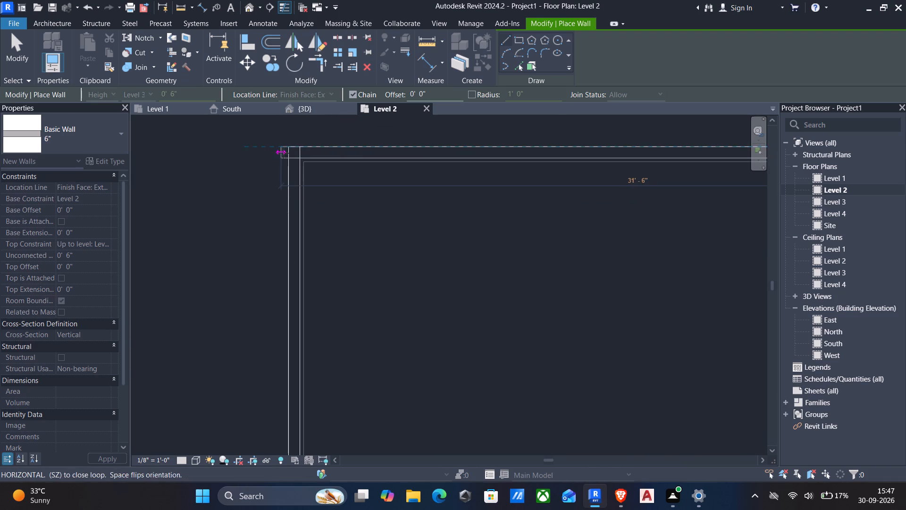
{"action": "left_click", "coordinate": [286, 151]}
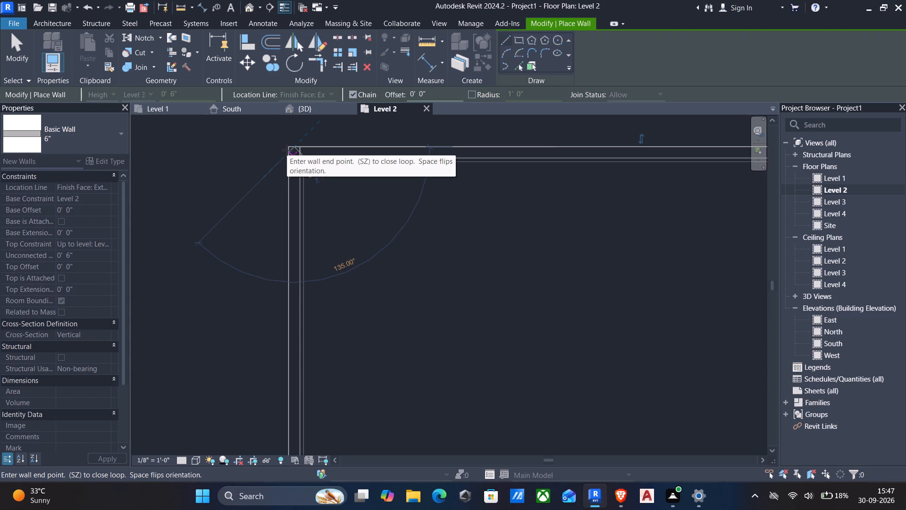
End the Level 2 wall chain and examine the walls around the roof from several sides in the 3D view.
{"action": "key", "text": "Escape"}
{"action": "scroll", "coordinate": [570, 187], "scroll_direction": "down", "scroll_amount": 3}
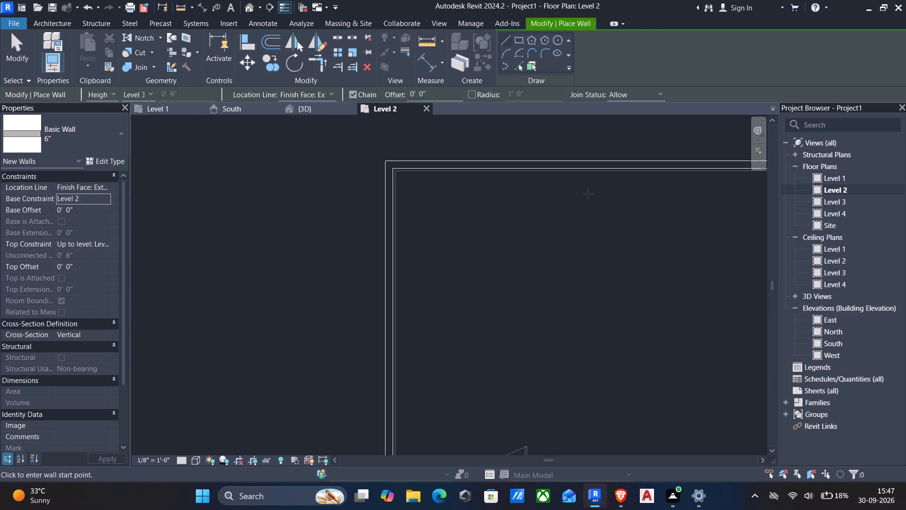
{"action": "key", "text": "Escape"}
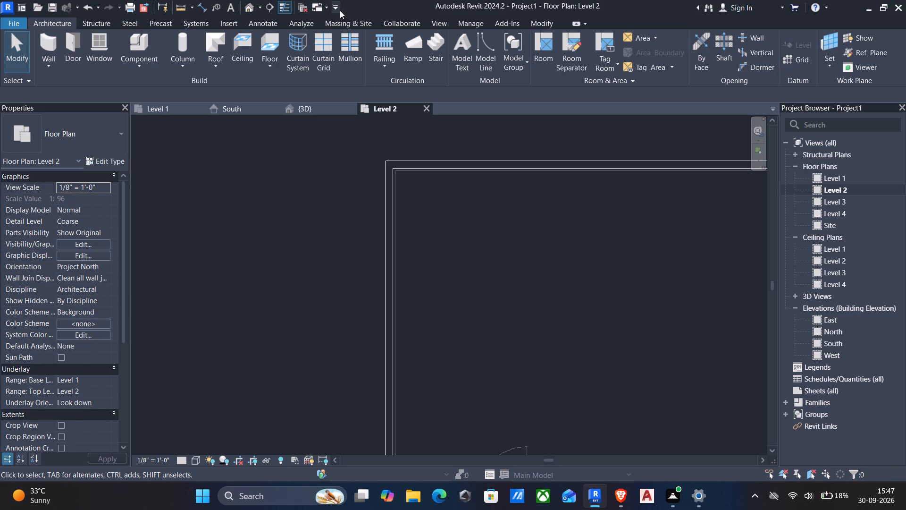
{"action": "left_click", "coordinate": [249, 5]}
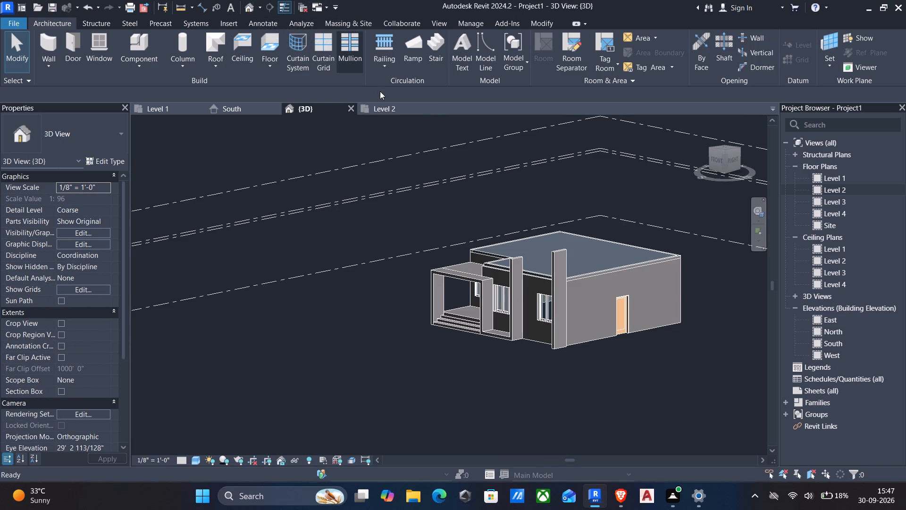
{"action": "scroll", "coordinate": [379, 97], "scroll_direction": "down", "scroll_amount": 5}
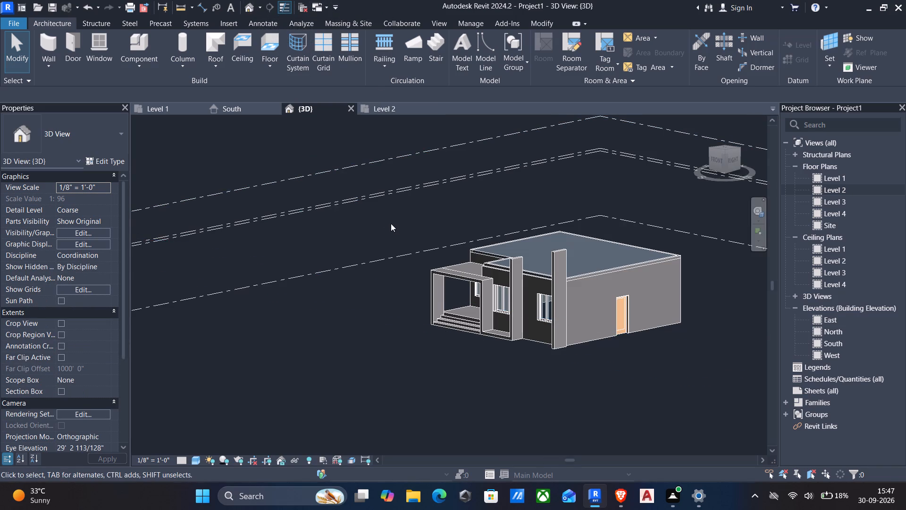
{"action": "key", "text": "space"}
{"action": "key", "text": "space"}
{"action": "key", "text": "space"}
{"action": "key", "text": "space"}
{"action": "key", "text": "space"}
{"action": "key", "text": "space"}
{"action": "key", "text": "space"}
{"action": "key", "text": "space"}
{"action": "key", "text": "space"}
{"action": "key", "text": "space"}
{"action": "key", "text": "space"}
{"action": "key", "text": "space"}
{"action": "key", "text": "space"}
{"action": "middle_click_drag", "start_coordinate": [515, 226], "coordinate": [489, 230]}
{"action": "scroll", "coordinate": [491, 239], "scroll_direction": "down", "scroll_amount": 3}
{"action": "key", "text": "space"}
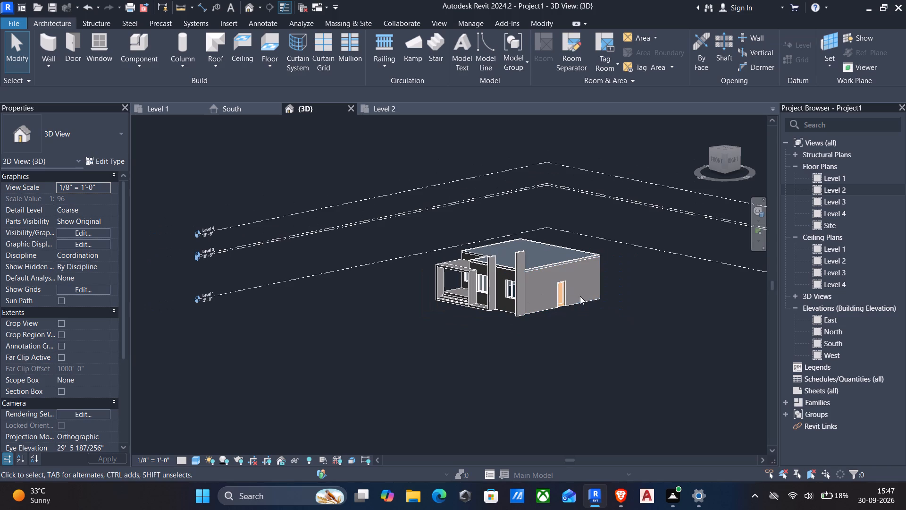
{"action": "middle_click_drag", "start_coordinate": [688, 303], "coordinate": [583, 287], "text": "shift"}
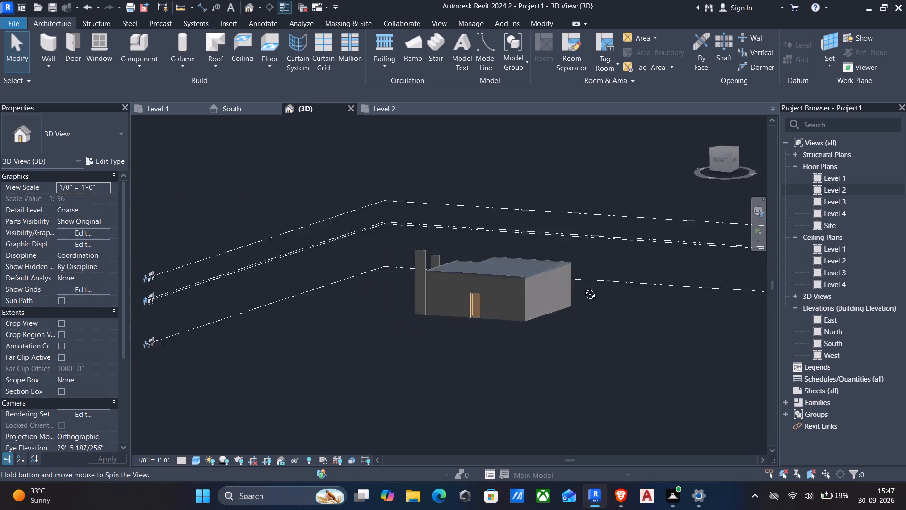
{"action": "middle_click_drag", "start_coordinate": [583, 287], "coordinate": [870, 266], "text": "shift"}
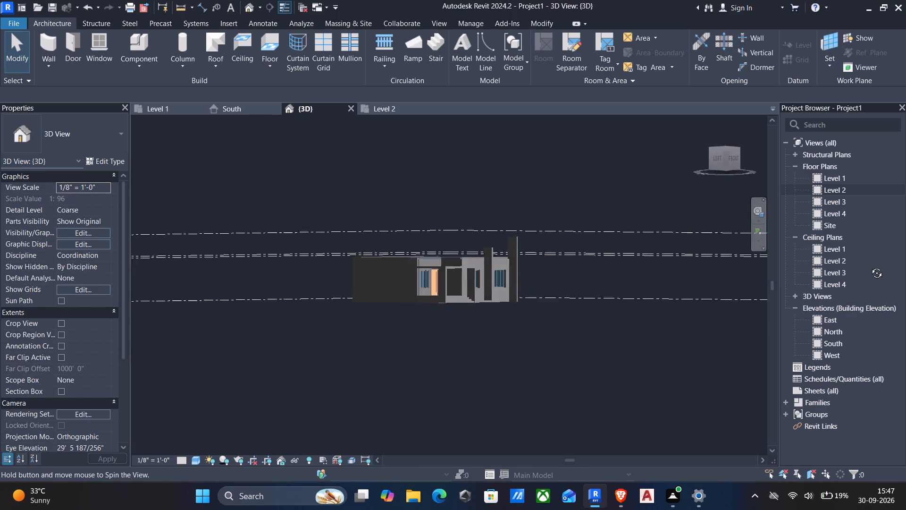
{"action": "middle_click_drag", "start_coordinate": [870, 266], "coordinate": [623, 307], "text": "shift"}
Undo the recent edits back through the Level 2 perimeter walls, the roof thickness change and the flattening of the roof.
{"action": "key", "text": "ctrl+z"}
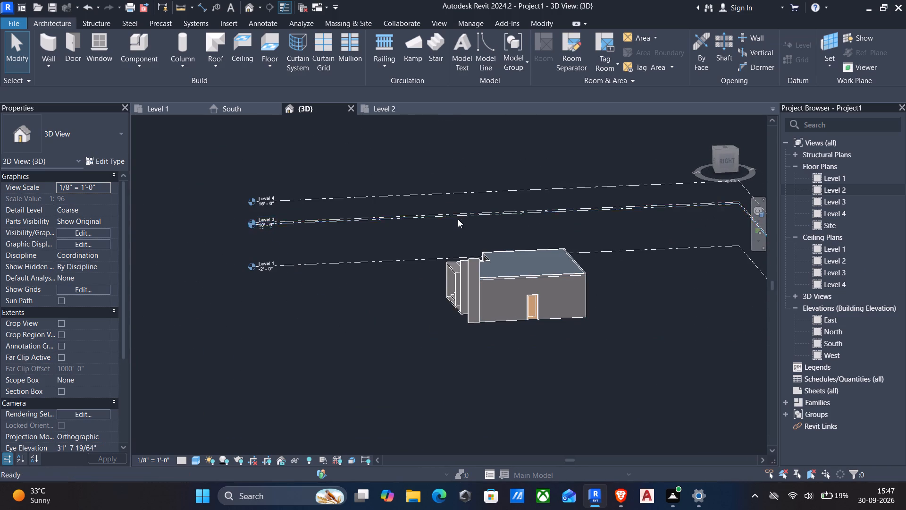
{"action": "key", "text": "ctrl+z"}
{"action": "key", "text": "ctrl+z"}
{"action": "key", "text": "ctrl+z"}
{"action": "key", "text": "ctrl+z"}
{"action": "key", "text": "ctrl+z"}
{"action": "key", "text": "ctrl+z"}
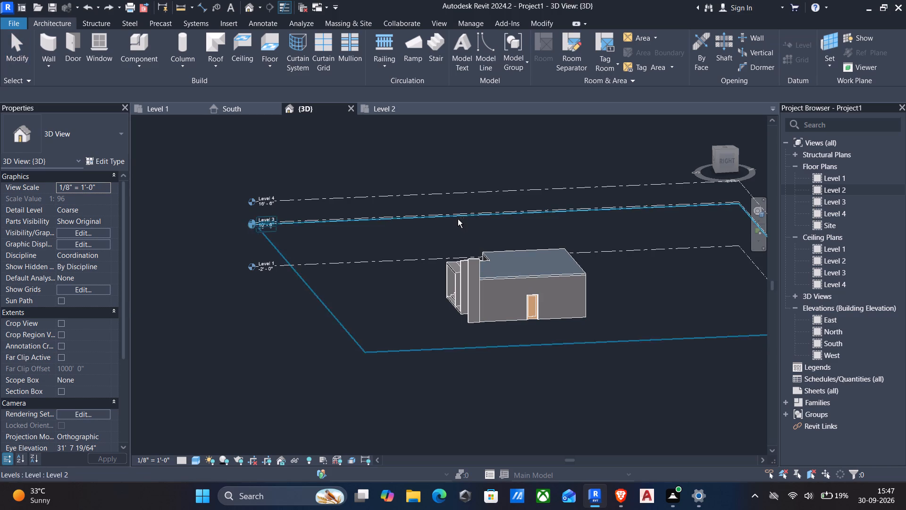
{"action": "key", "text": "ctrl+z"}
{"action": "key", "text": "ctrl+z"}
{"action": "key", "text": "ctrl+z"}
{"action": "key", "text": "ctrl+z"}
{"action": "key", "text": "ctrl+z"}
{"action": "key", "text": "ctrl+z"}
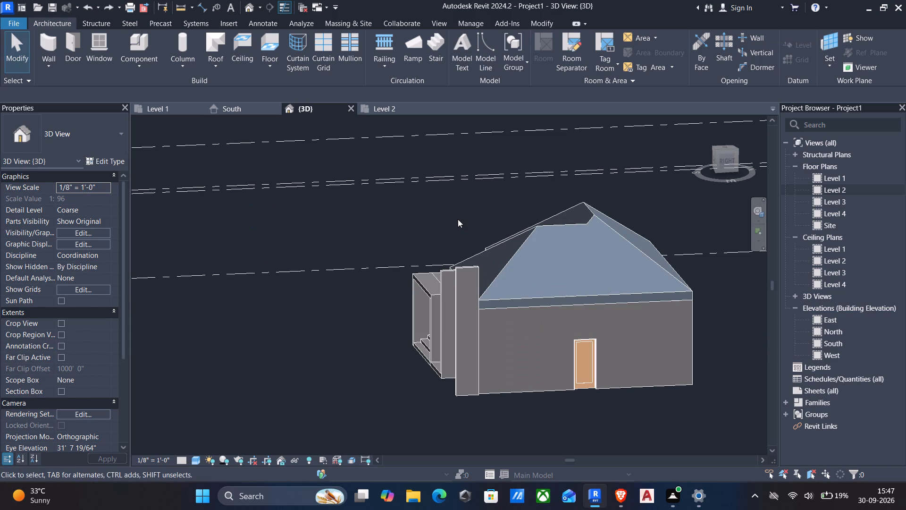
Set the slope of the main Generic - 12" roof to 0.
{"action": "middle_click_drag", "start_coordinate": [442, 255], "coordinate": [586, 246], "text": "shift"}
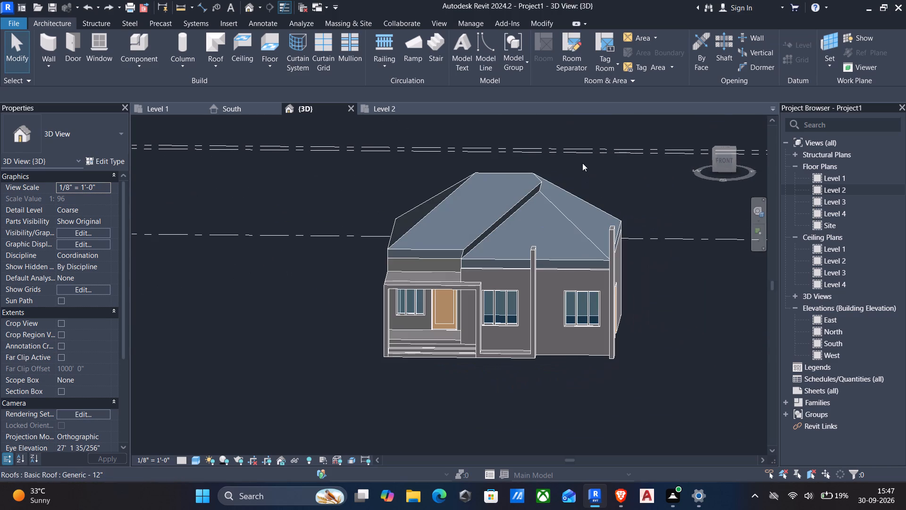
{"action": "left_click", "coordinate": [515, 174]}
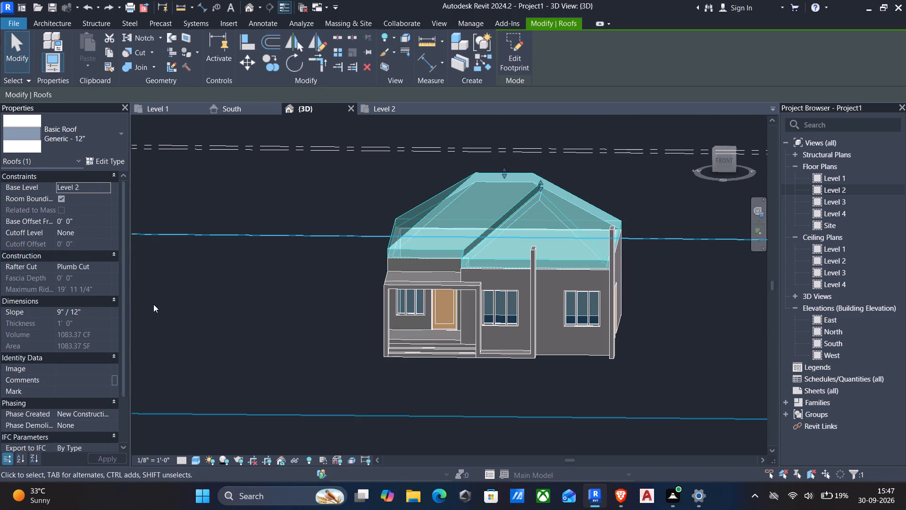
{"action": "left_click", "coordinate": [84, 309]}
{"action": "left_click_drag", "start_coordinate": [90, 309], "coordinate": [0, 302]}
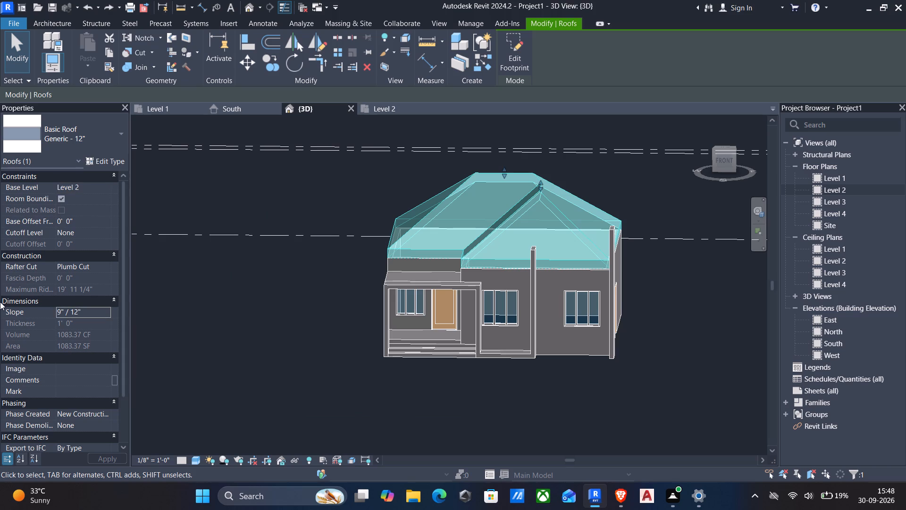
{"action": "left_click", "coordinate": [93, 313]}
{"action": "key", "text": "0"}
{"action": "key", "text": "Return"}
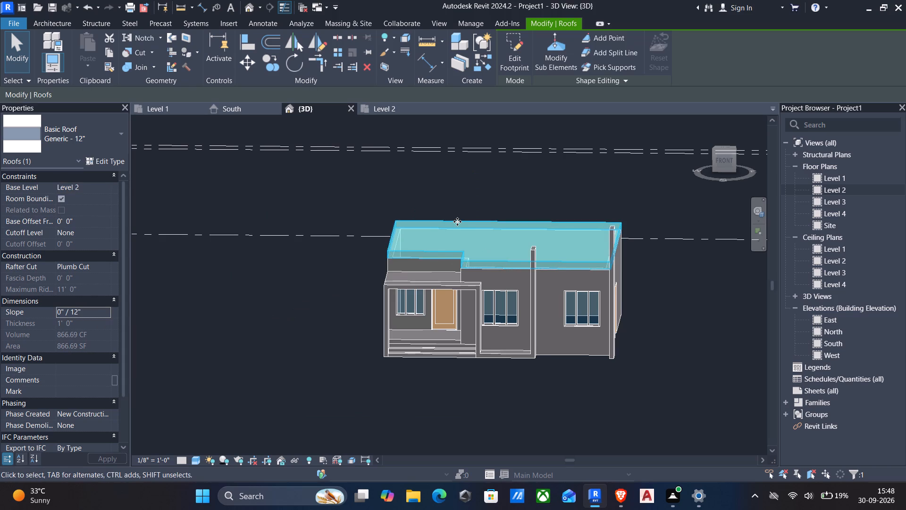
{"action": "key", "text": "Escape"}
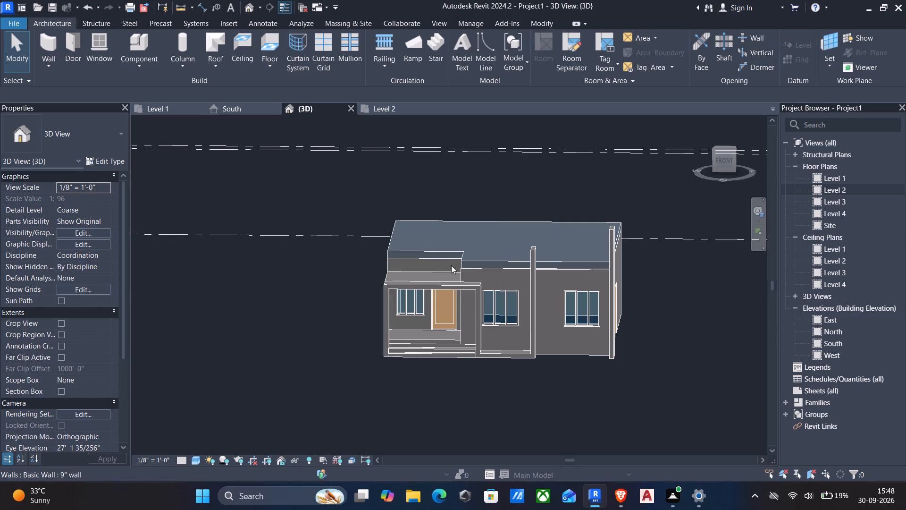
Duplicate the flat main roof's Generic - 12" type as a new roof type named 6".
{"action": "left_click", "coordinate": [437, 253]}
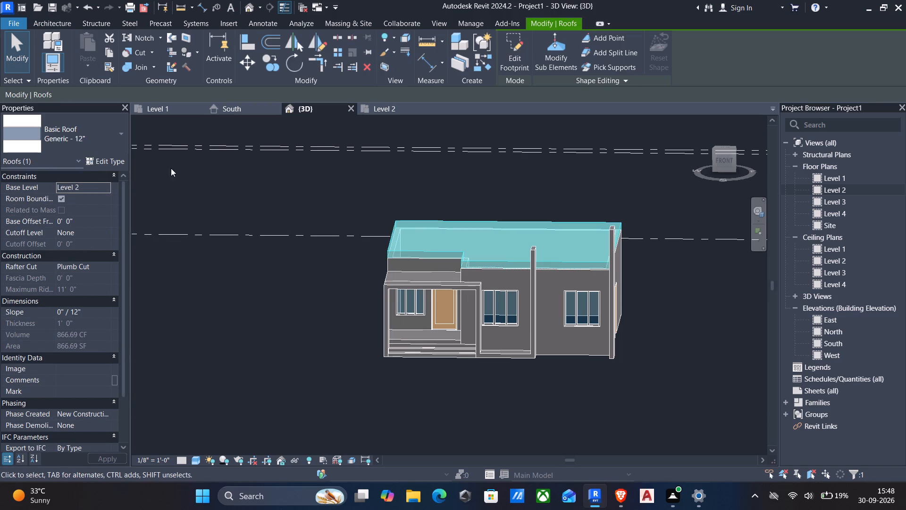
{"action": "left_click", "coordinate": [97, 163]}
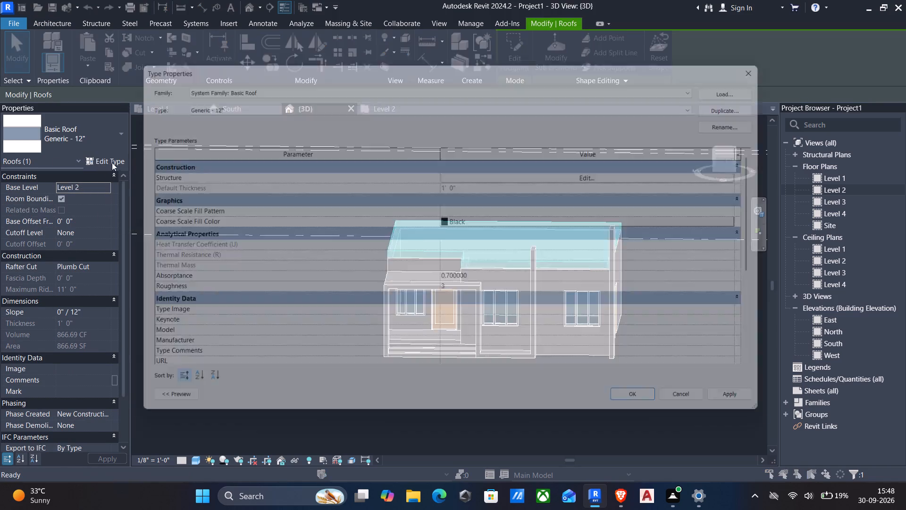
{"action": "left_click", "coordinate": [764, 100]}
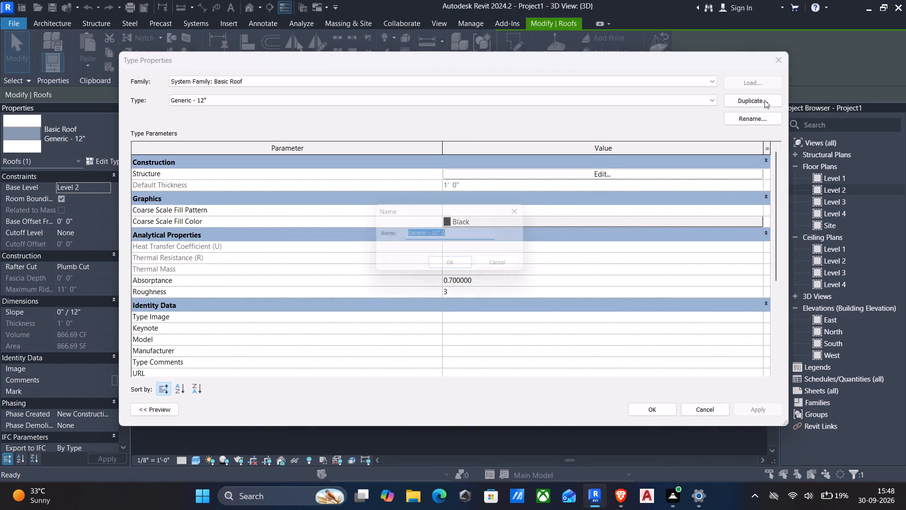
{"action": "type", "text": "6\""}
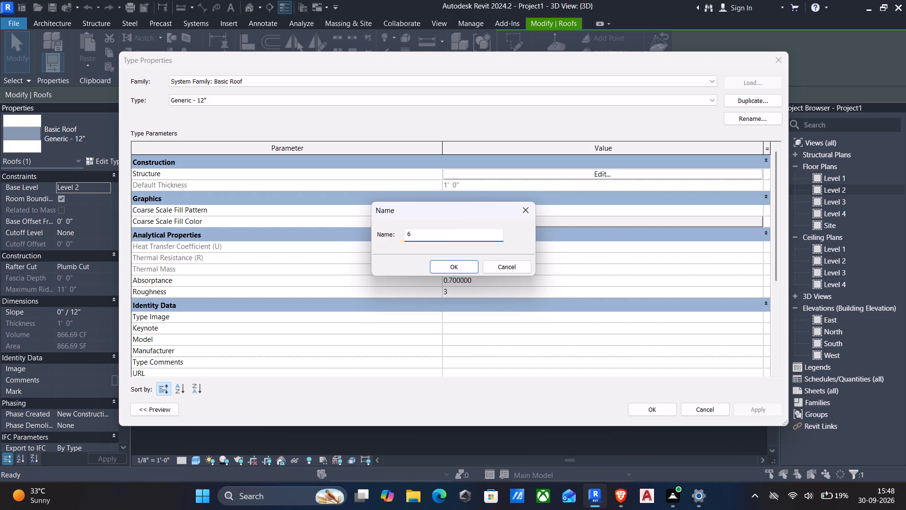
{"action": "key", "text": "Return"}
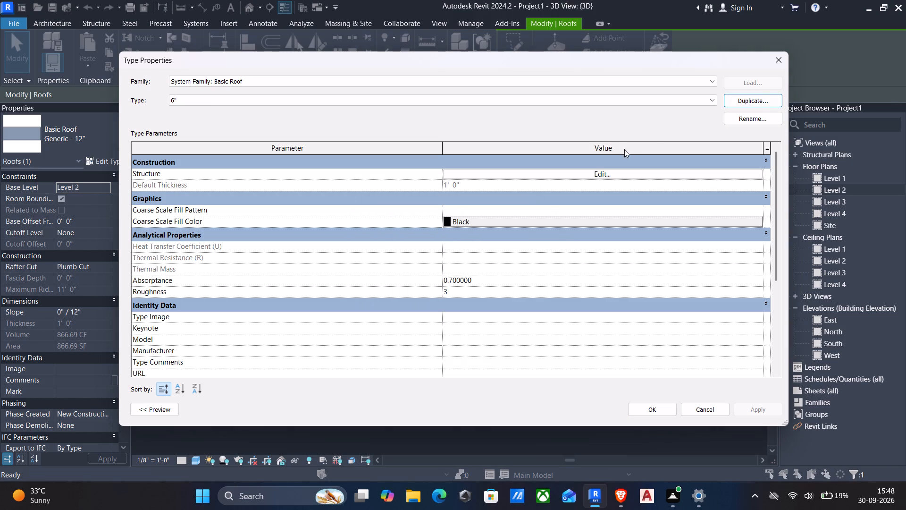
Set the Structure layer thickness of the new 6" roof type to 6" and apply it to the roof.
{"action": "left_click", "coordinate": [596, 173]}
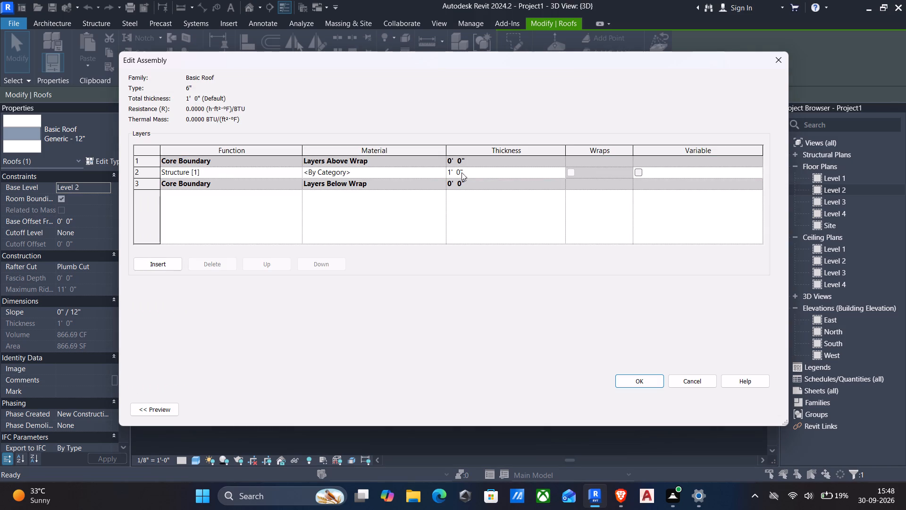
{"action": "left_click", "coordinate": [482, 177]}
{"action": "key", "text": "6"}
{"action": "key", "text": "shift+quotedbl"}
{"action": "key", "text": "Return"}
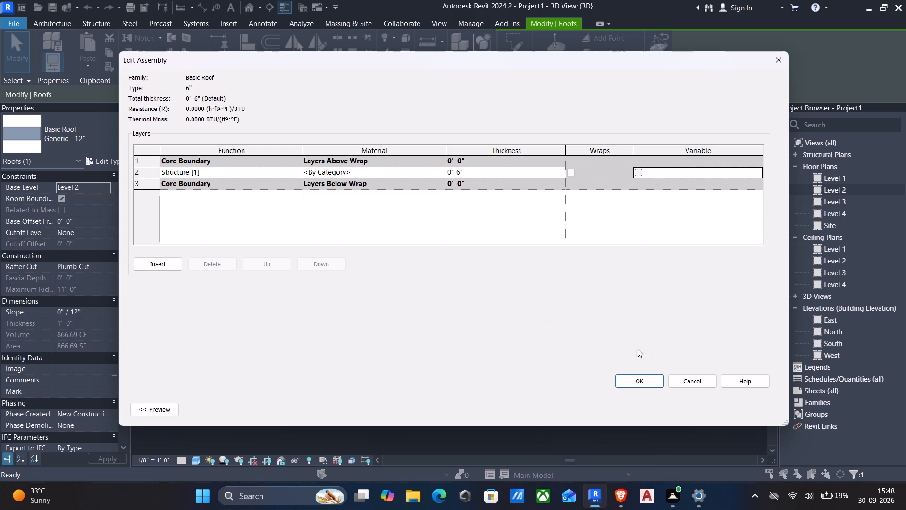
{"action": "left_click", "coordinate": [640, 379]}
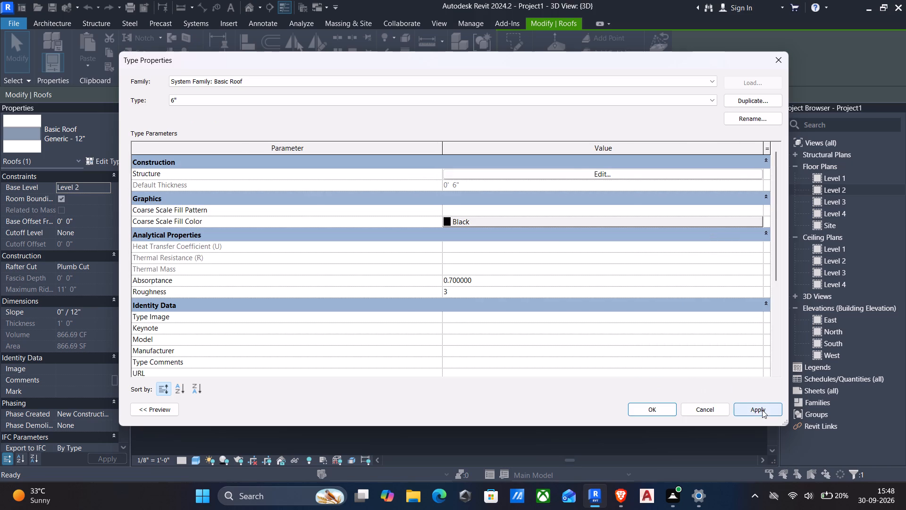
{"action": "left_click", "coordinate": [762, 410]}
{"action": "left_click", "coordinate": [639, 406]}
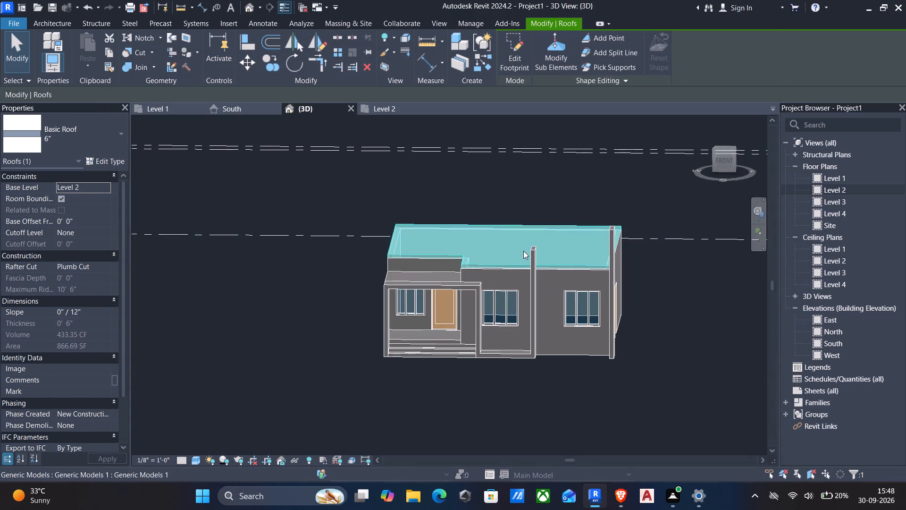
{"action": "key", "text": "Escape"}
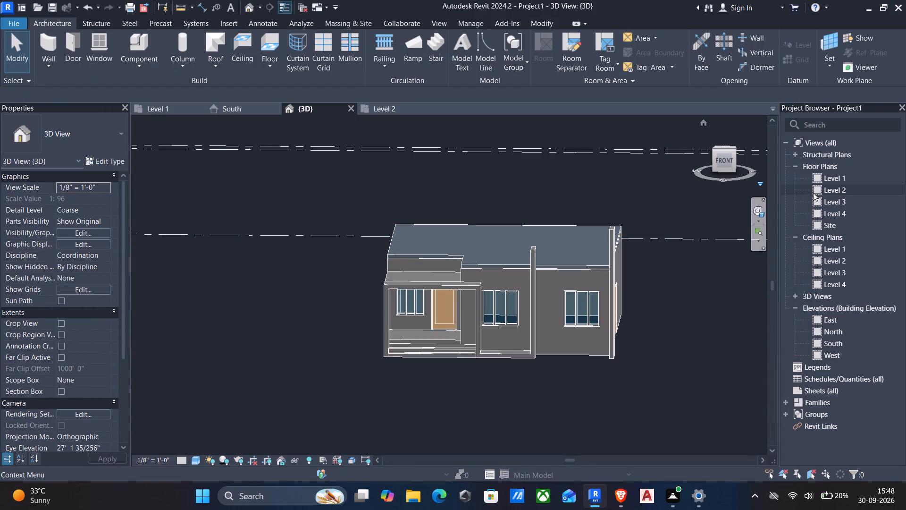
Examine the Level 3 and Level 4 floor plans and the level lines against the roof in the South elevation.
{"action": "double_click", "coordinate": [845, 202]}
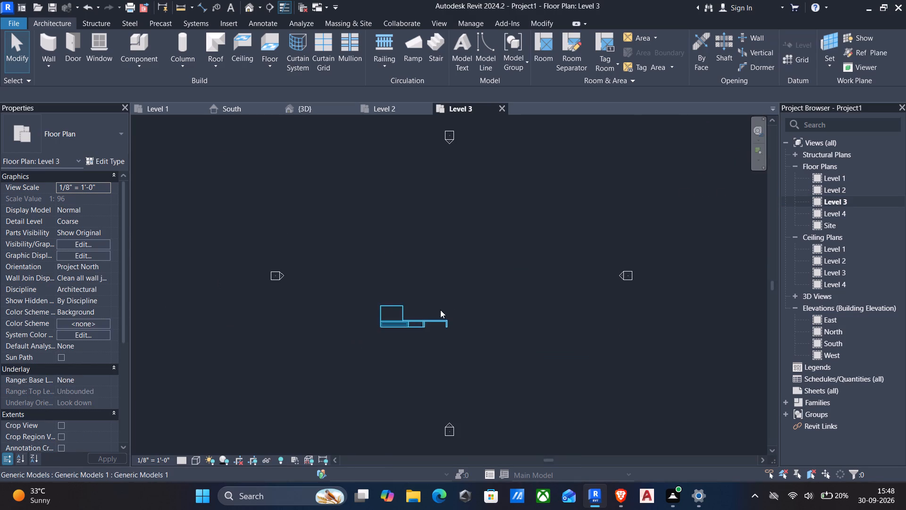
{"action": "scroll", "coordinate": [449, 306], "scroll_direction": "up", "scroll_amount": 6}
{"action": "scroll", "coordinate": [408, 333], "scroll_direction": "down", "scroll_amount": 3}
{"action": "middle_click_drag", "start_coordinate": [391, 359], "coordinate": [416, 340]}
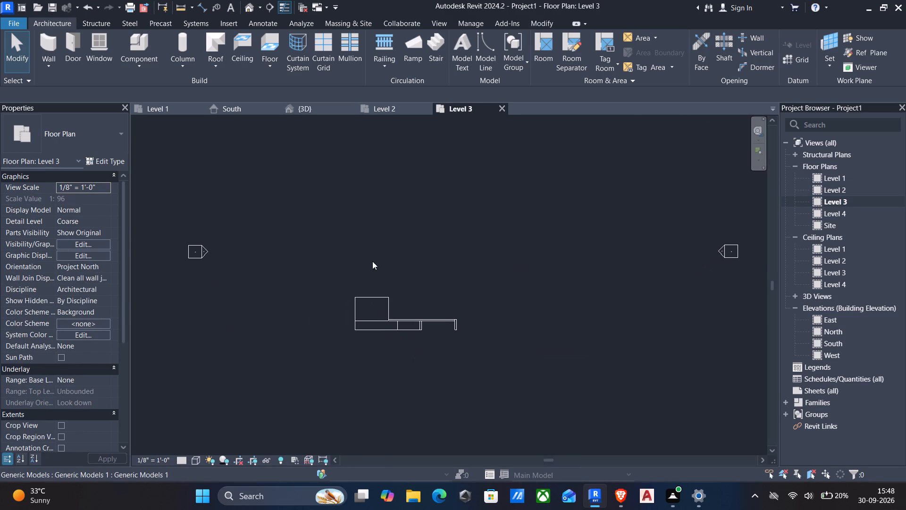
{"action": "double_click", "coordinate": [837, 218]}
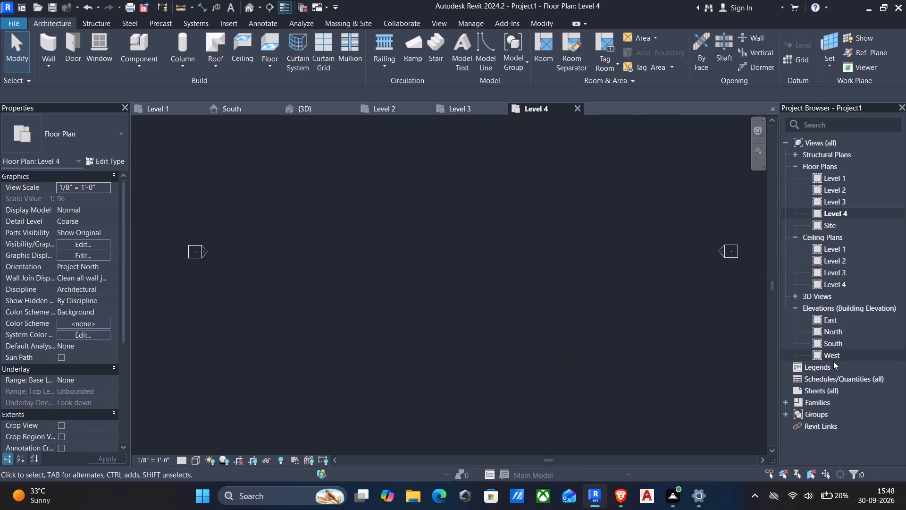
{"action": "scroll", "coordinate": [832, 346], "scroll_direction": "down", "scroll_amount": 1}
{"action": "double_click", "coordinate": [833, 346]}
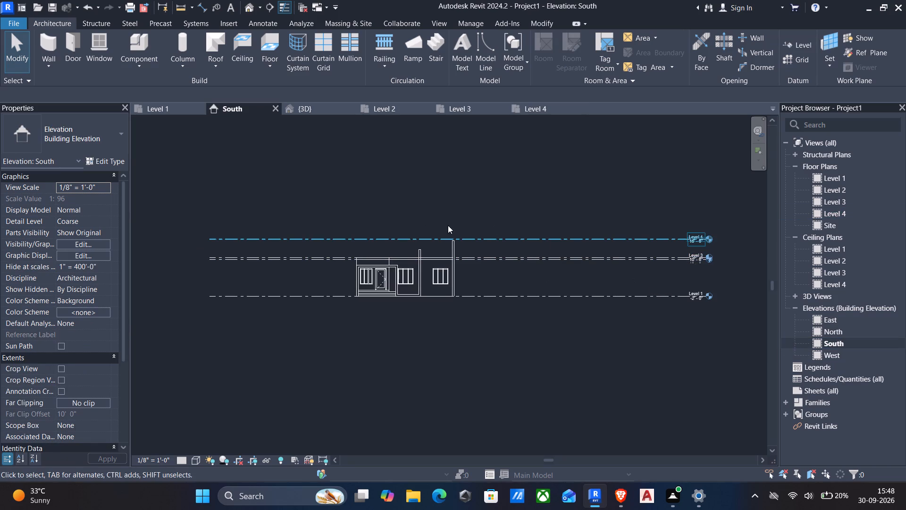
{"action": "scroll", "coordinate": [429, 263], "scroll_direction": "up", "scroll_amount": 5}
{"action": "scroll", "coordinate": [424, 245], "scroll_direction": "down", "scroll_amount": 2}
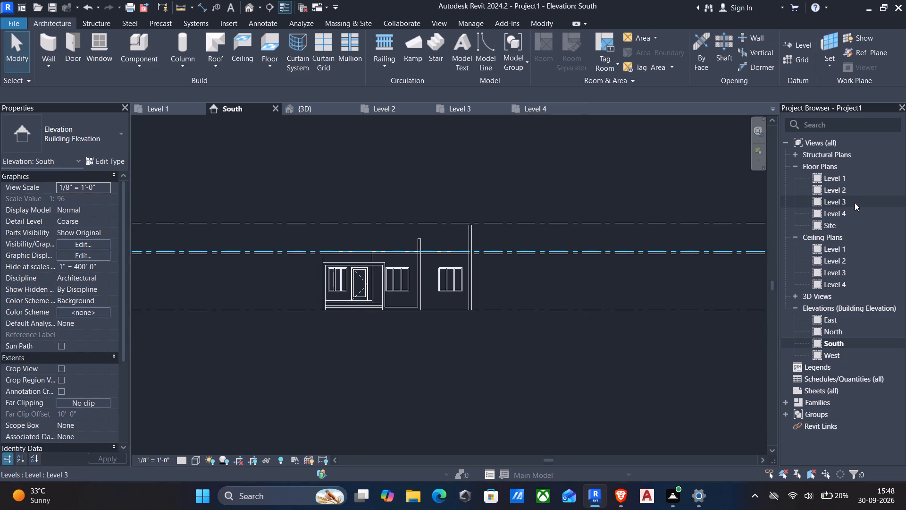
In the Level 3 floor plan, set the underlay base level to Level 2 with the Look down orientation.
{"action": "double_click", "coordinate": [845, 202]}
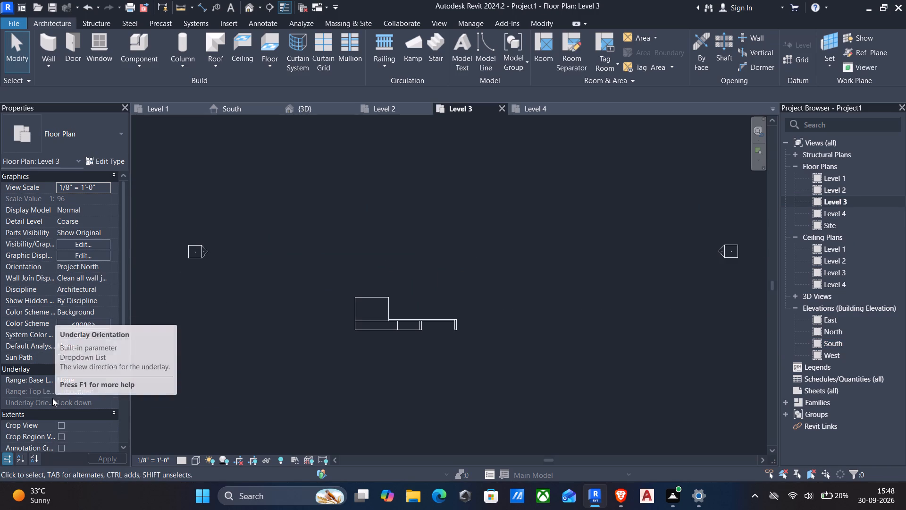
{"action": "left_click", "coordinate": [101, 379]}
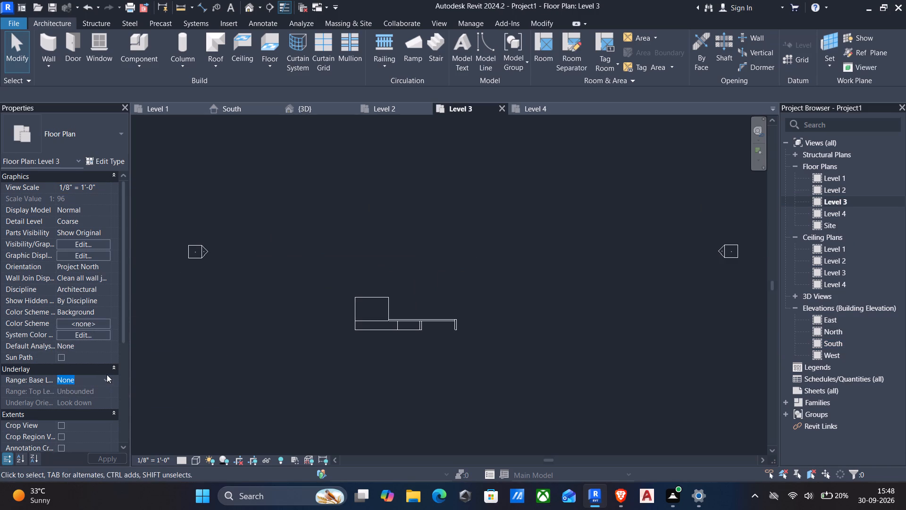
{"action": "left_click", "coordinate": [107, 380]}
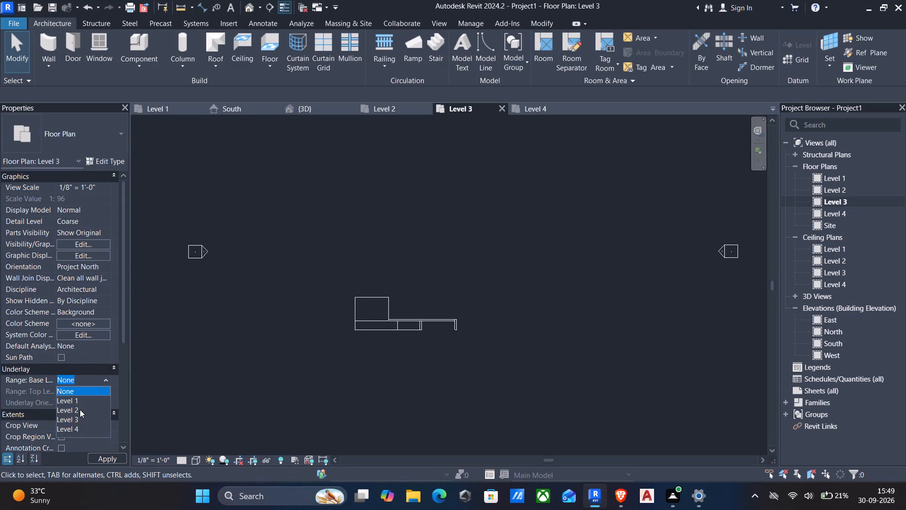
{"action": "left_click", "coordinate": [80, 409]}
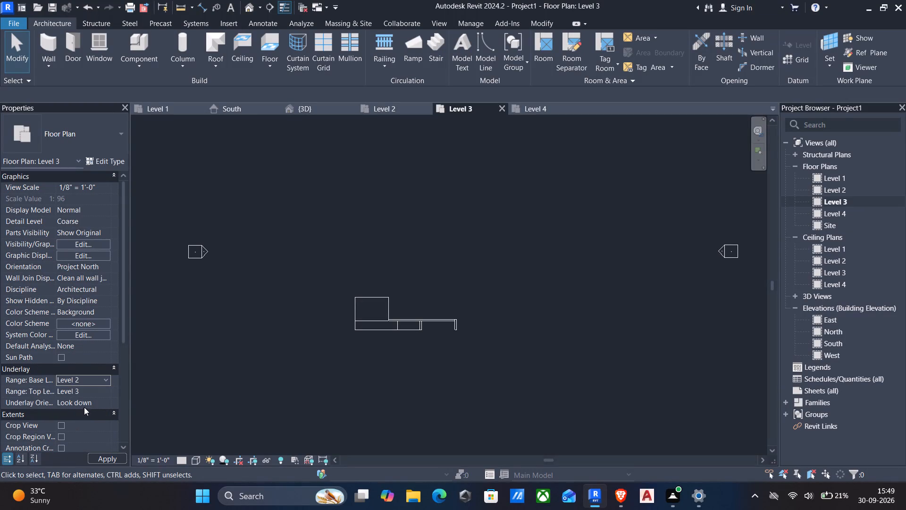
{"action": "left_click", "coordinate": [89, 403]}
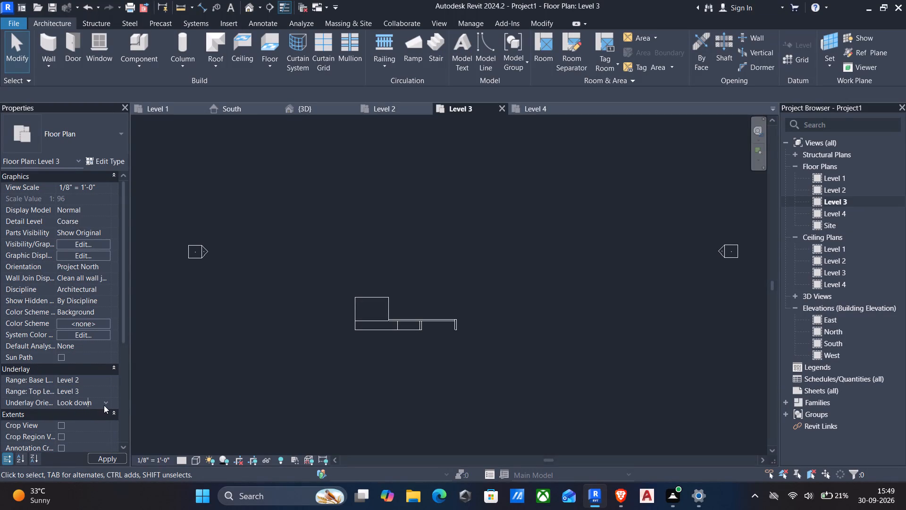
{"action": "left_click", "coordinate": [104, 405]}
{"action": "left_click", "coordinate": [95, 415]}
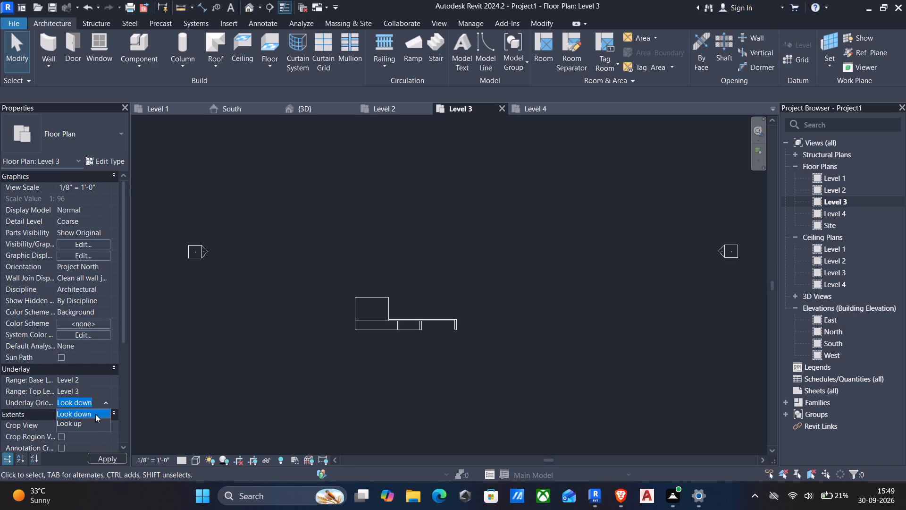
{"action": "left_click", "coordinate": [104, 459]}
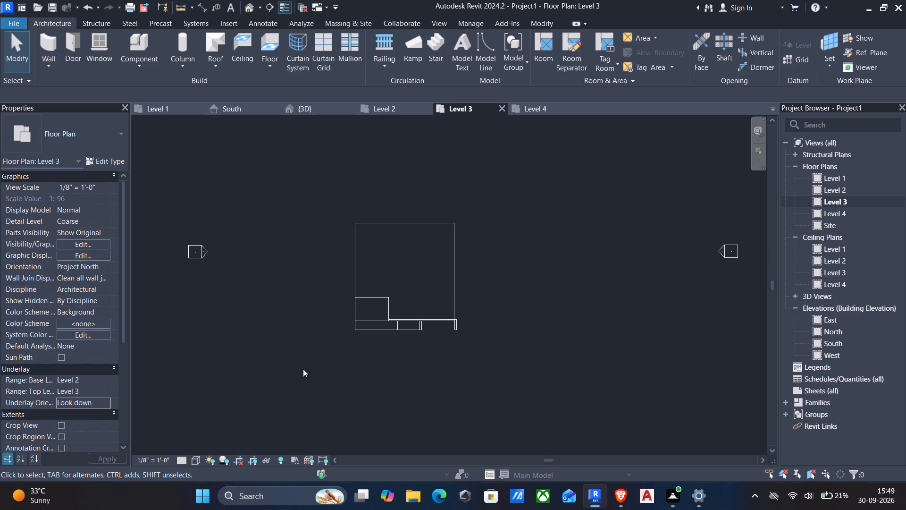
Start the Wall command and duplicate the 9" wall type as a new basic wall type named 6".
{"action": "scroll", "coordinate": [396, 218], "scroll_direction": "up", "scroll_amount": 4}
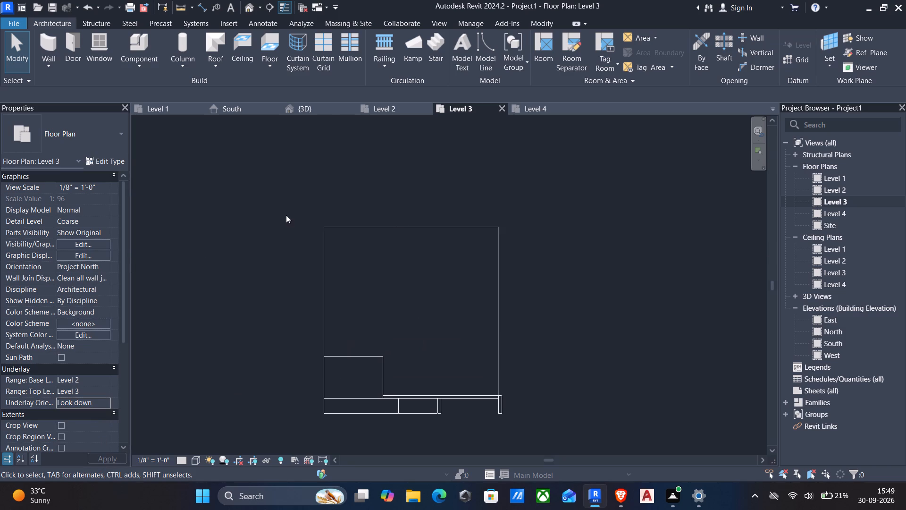
{"action": "type", "text": "wa"}
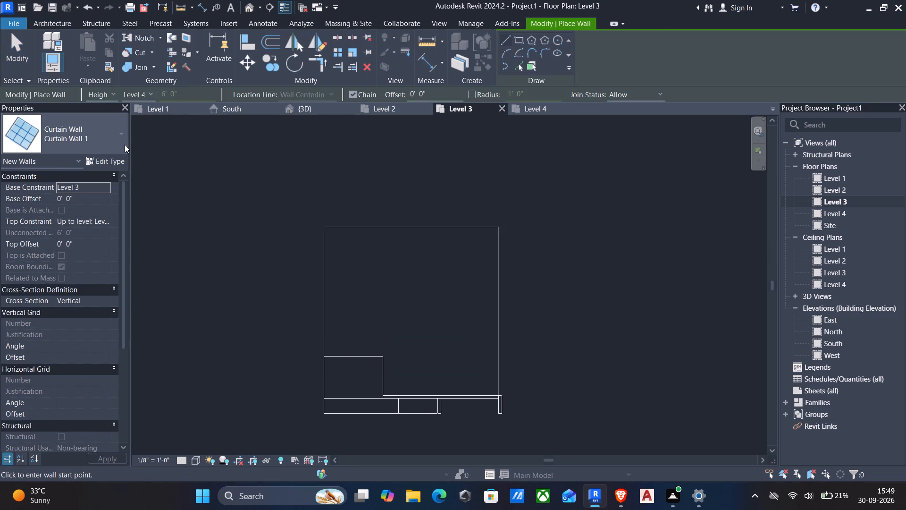
{"action": "left_click", "coordinate": [109, 137]}
{"action": "scroll", "coordinate": [135, 254], "scroll_direction": "up", "scroll_amount": 10}
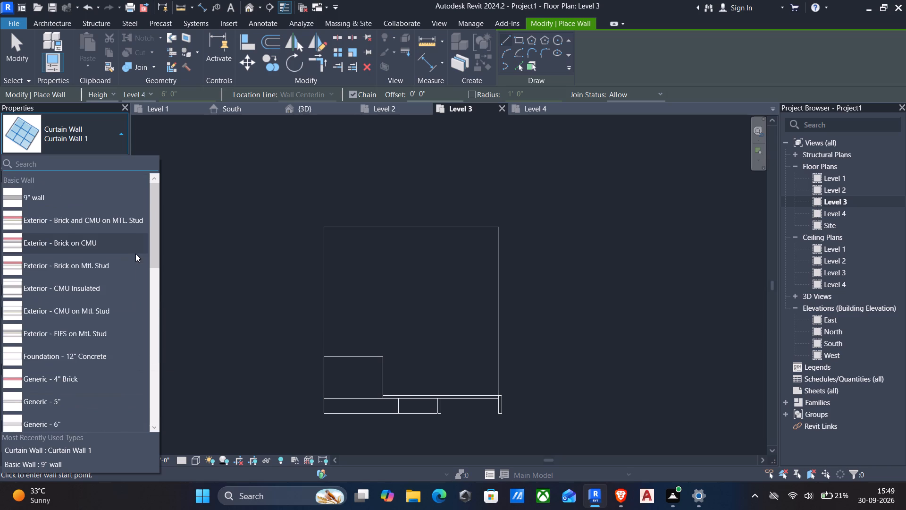
{"action": "scroll", "coordinate": [135, 254], "scroll_direction": "up", "scroll_amount": 6}
{"action": "left_click", "coordinate": [35, 202]}
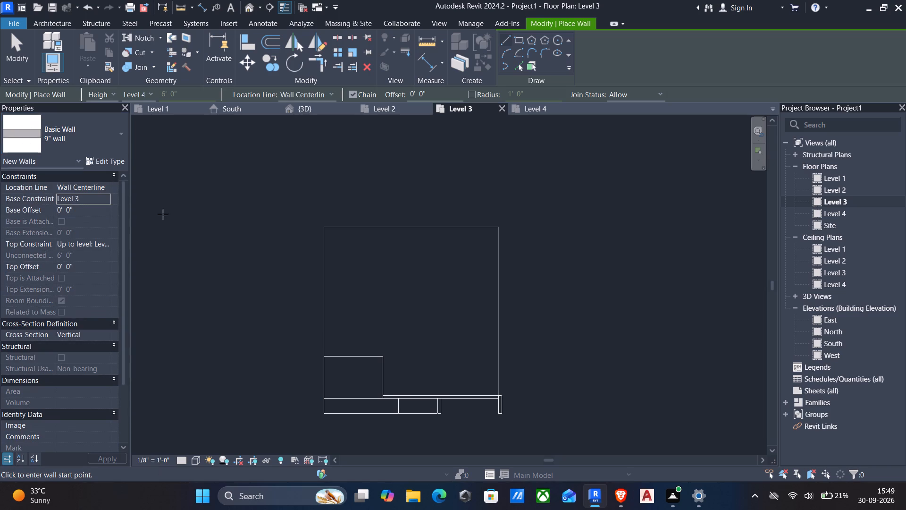
{"action": "left_click", "coordinate": [108, 160]}
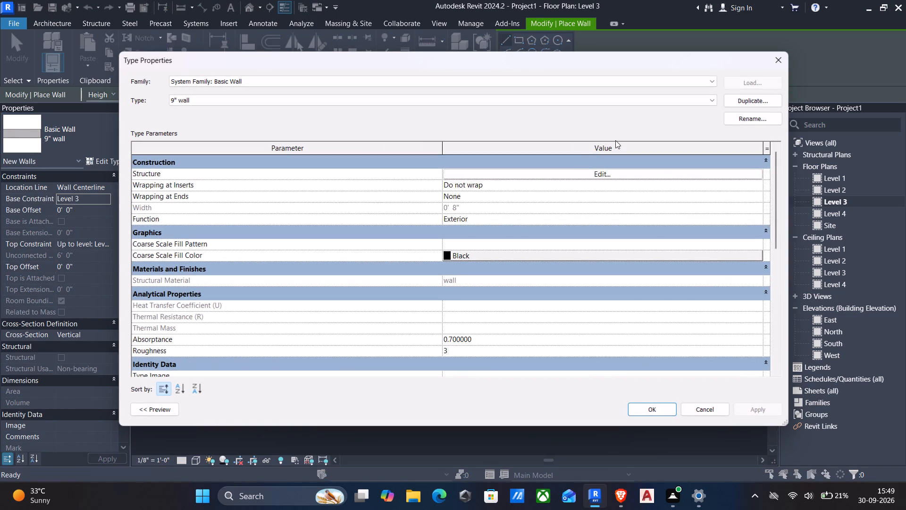
{"action": "left_click", "coordinate": [744, 100]}
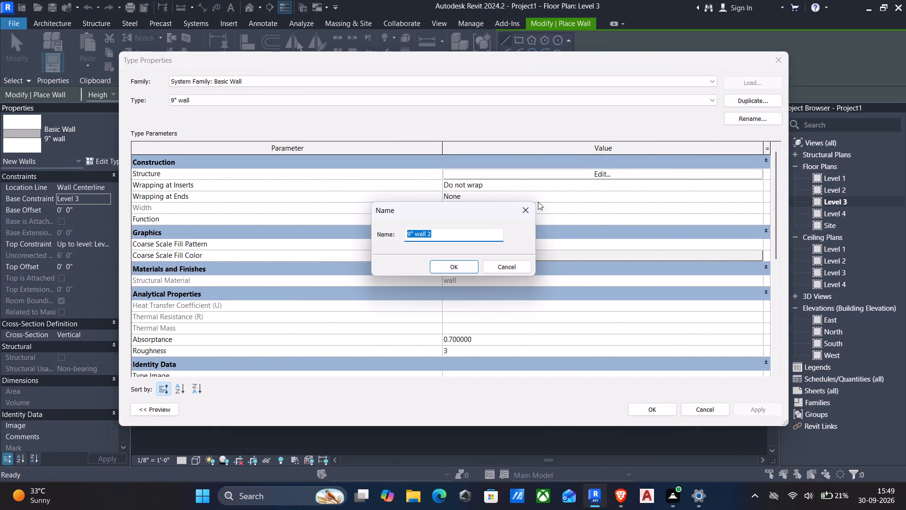
{"action": "key", "text": "BackSpace"}
{"action": "type", "text": "6\""}
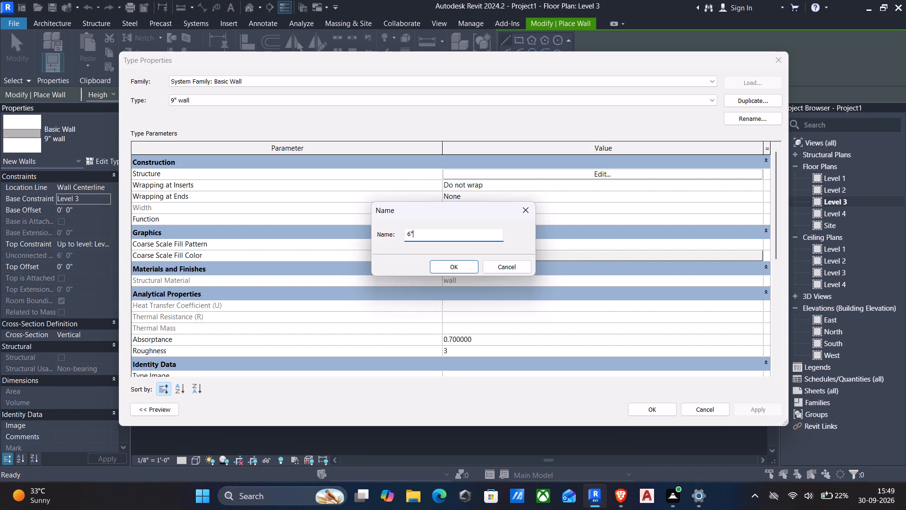
{"action": "key", "text": "space"}
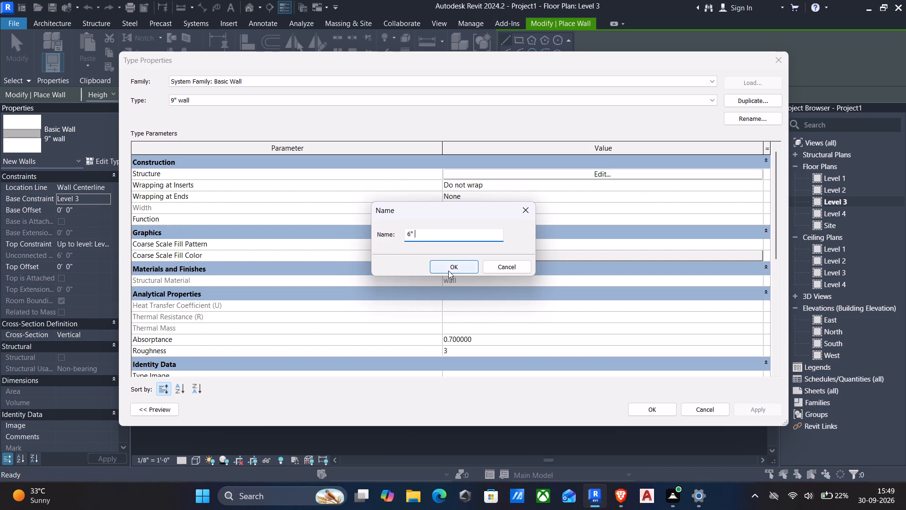
{"action": "left_click", "coordinate": [448, 271]}
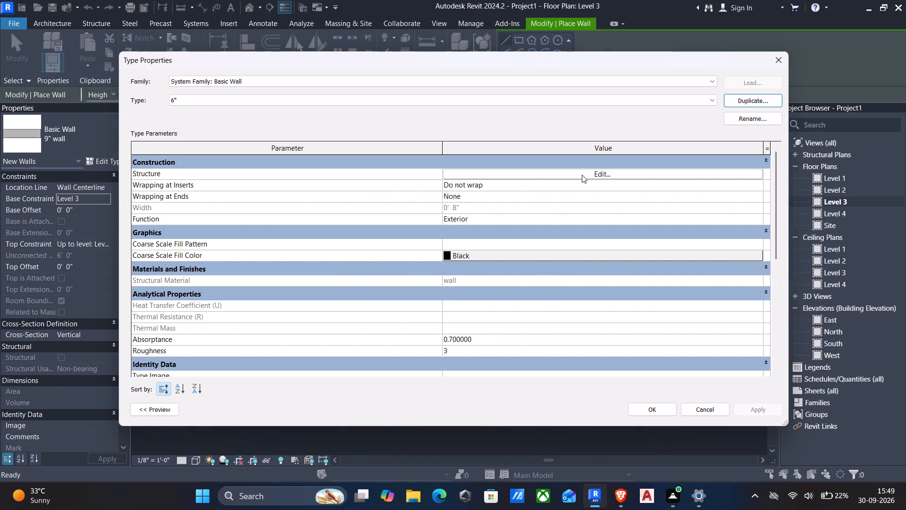
Set the Structure layer thickness of the new 6" wall type to 6" and apply it.
{"action": "left_click", "coordinate": [582, 175]}
{"action": "left_click", "coordinate": [435, 173]}
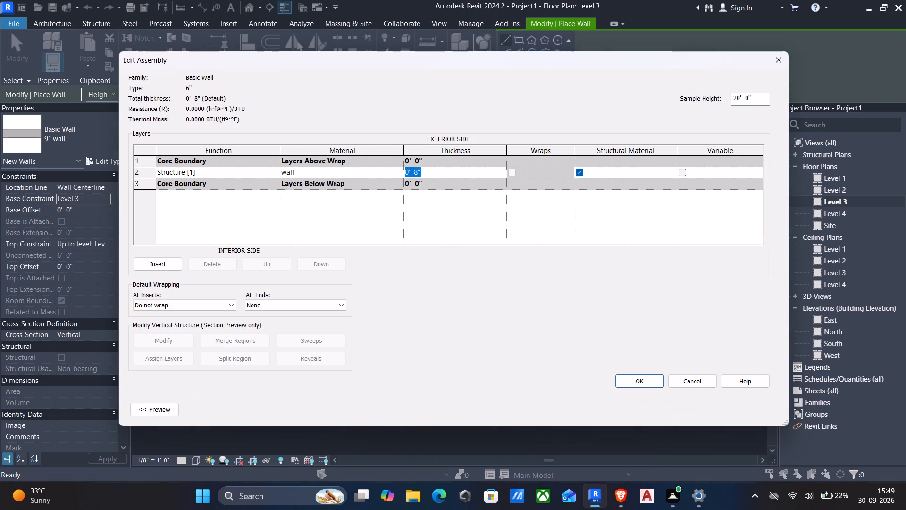
{"action": "type", "text": "6\""}
{"action": "key", "text": "Return"}
{"action": "left_click", "coordinate": [635, 378]}
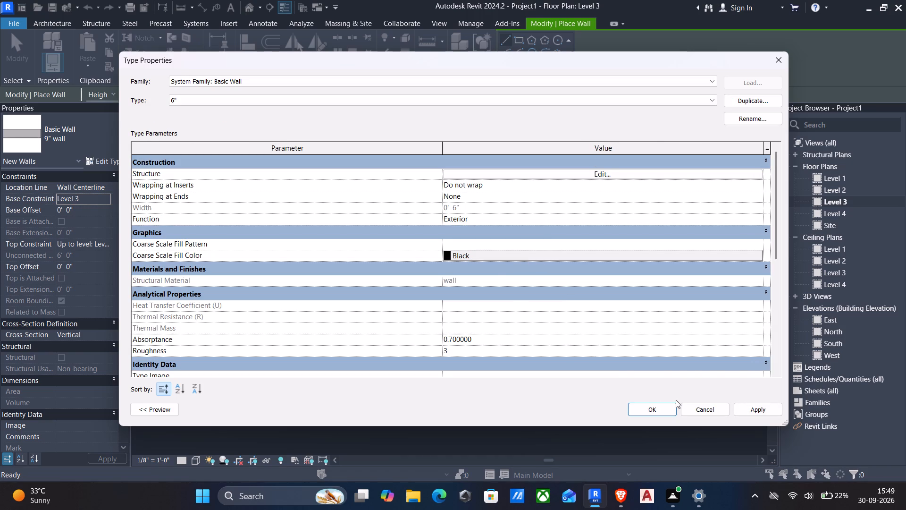
{"action": "left_click", "coordinate": [753, 406]}
{"action": "left_click", "coordinate": [643, 411]}
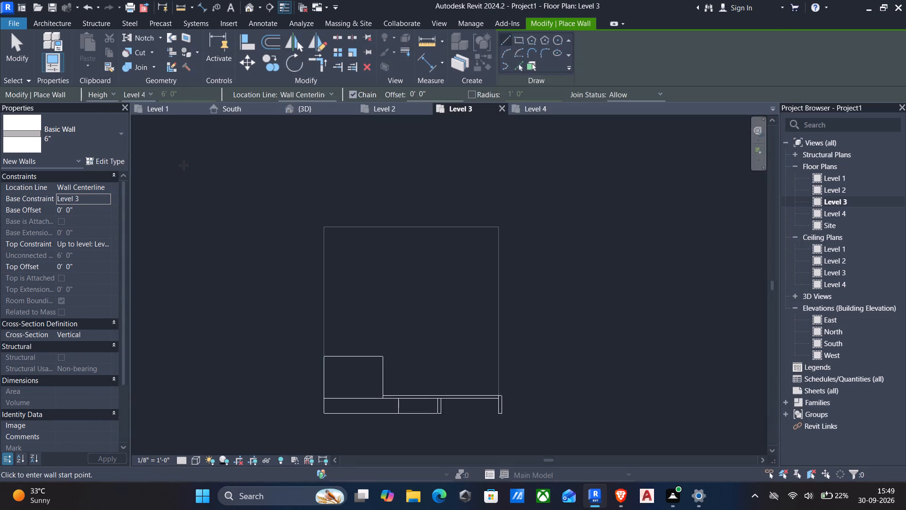
Set the Structure layer thickness of the 9" wall type to 9" and apply it.
{"action": "left_click", "coordinate": [115, 134]}
{"action": "scroll", "coordinate": [16, 189], "scroll_direction": "up", "scroll_amount": 5}
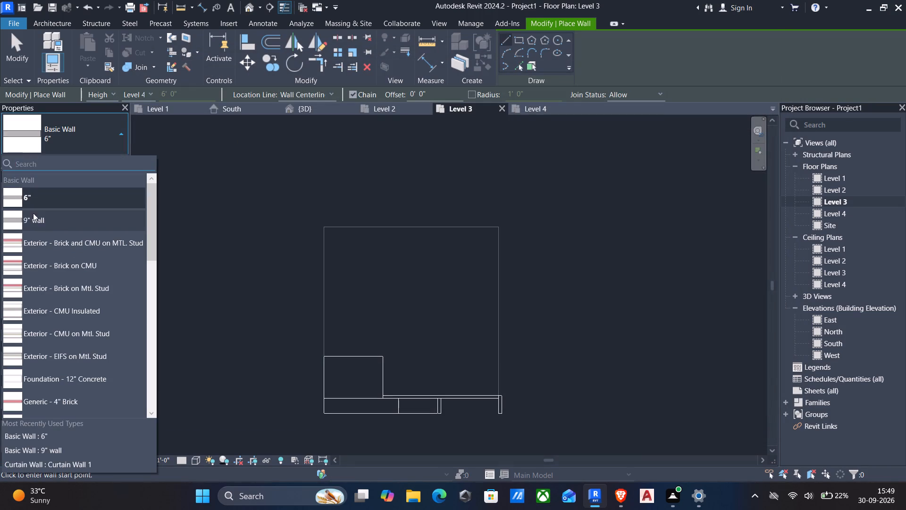
{"action": "left_click", "coordinate": [40, 219]}
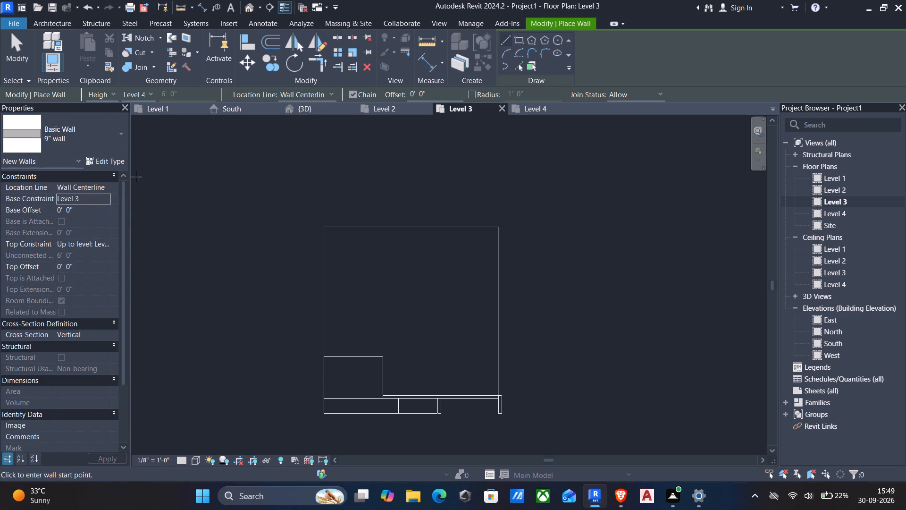
{"action": "left_click", "coordinate": [108, 163]}
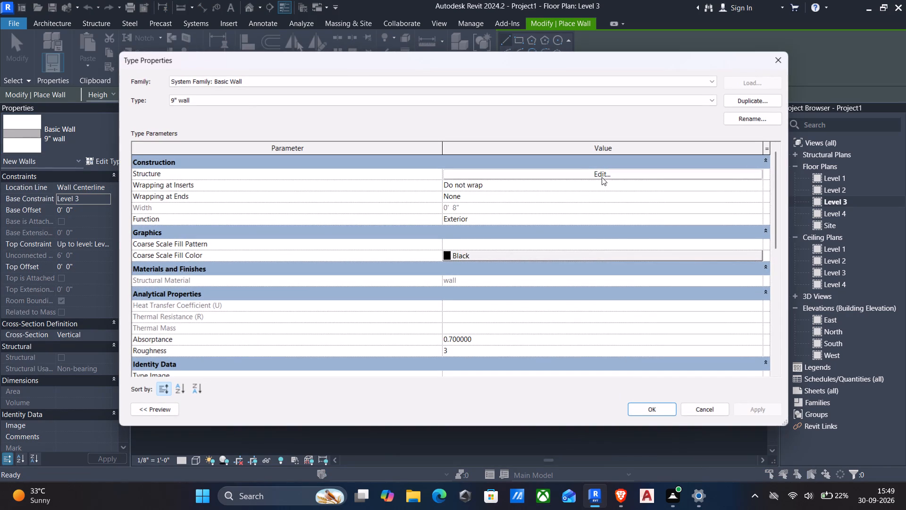
{"action": "left_click", "coordinate": [599, 174]}
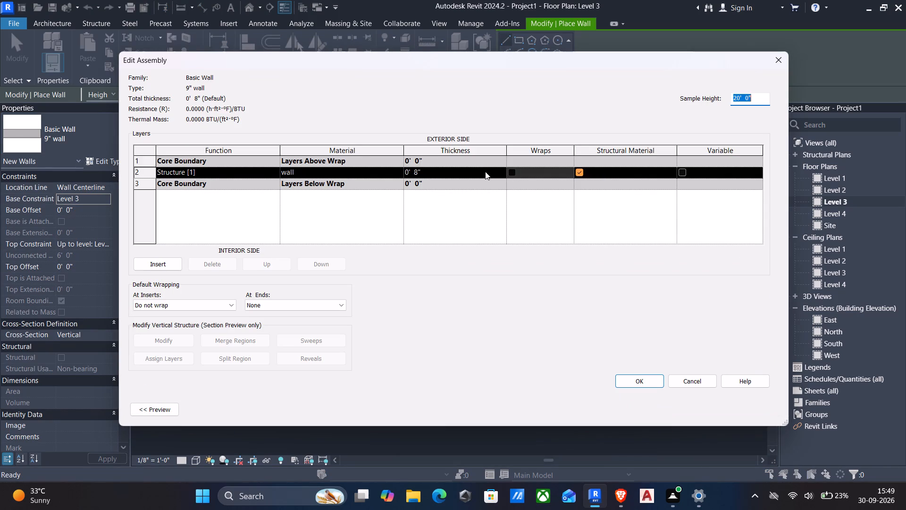
{"action": "left_click", "coordinate": [485, 171]}
{"action": "type", "text": "9\""}
{"action": "key", "text": "Return"}
{"action": "left_click", "coordinate": [638, 380]}
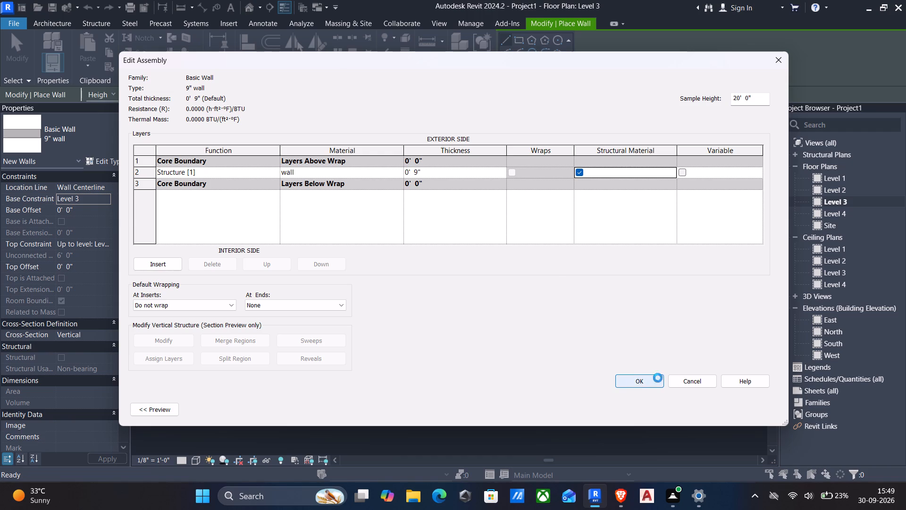
{"action": "left_click", "coordinate": [751, 408]}
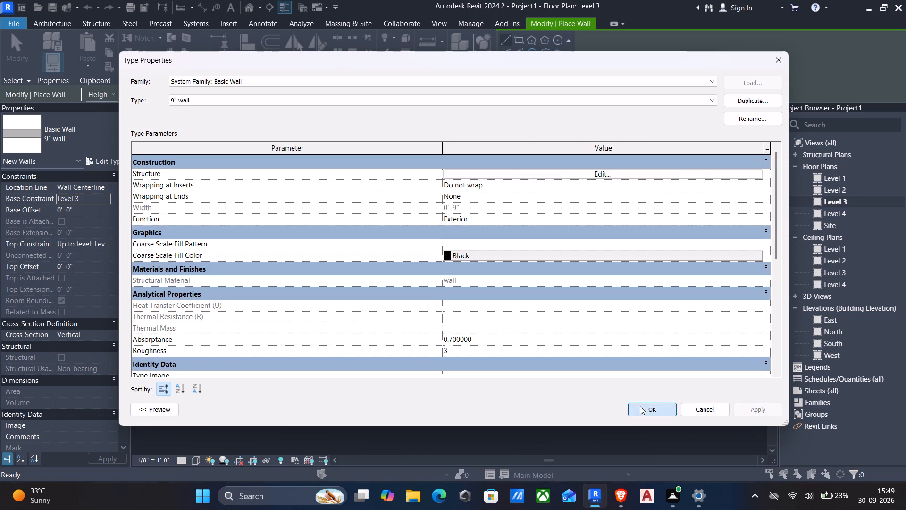
{"action": "left_click", "coordinate": [640, 406]}
Check the layer assembly of the 9" wall type without changing it.
{"action": "left_click", "coordinate": [102, 161]}
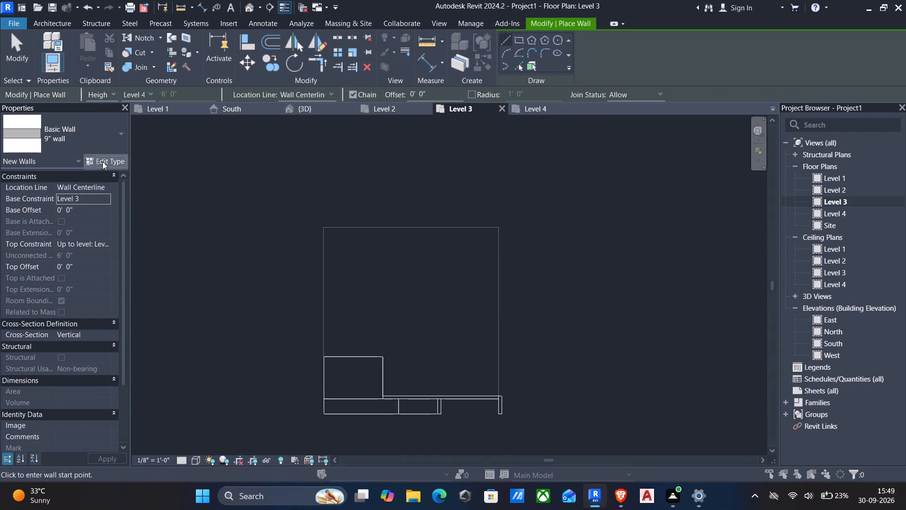
{"action": "left_click", "coordinate": [607, 171]}
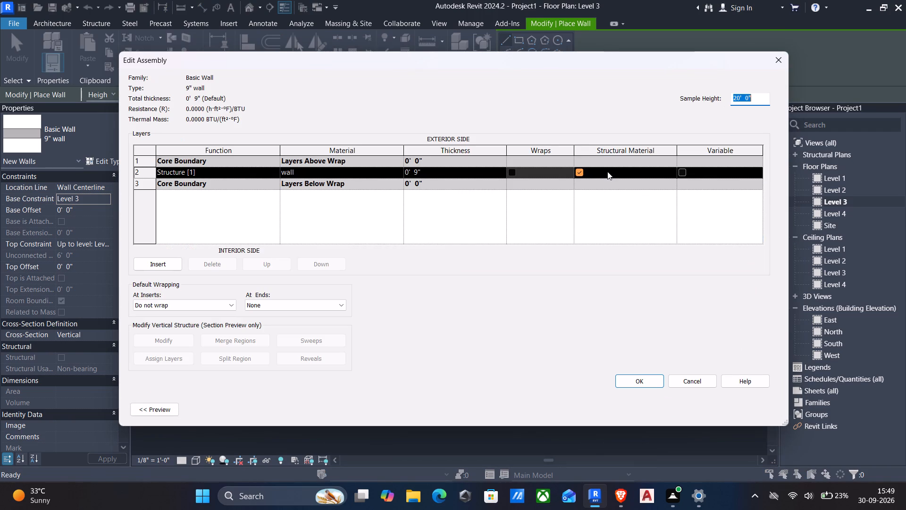
{"action": "left_click", "coordinate": [779, 53]}
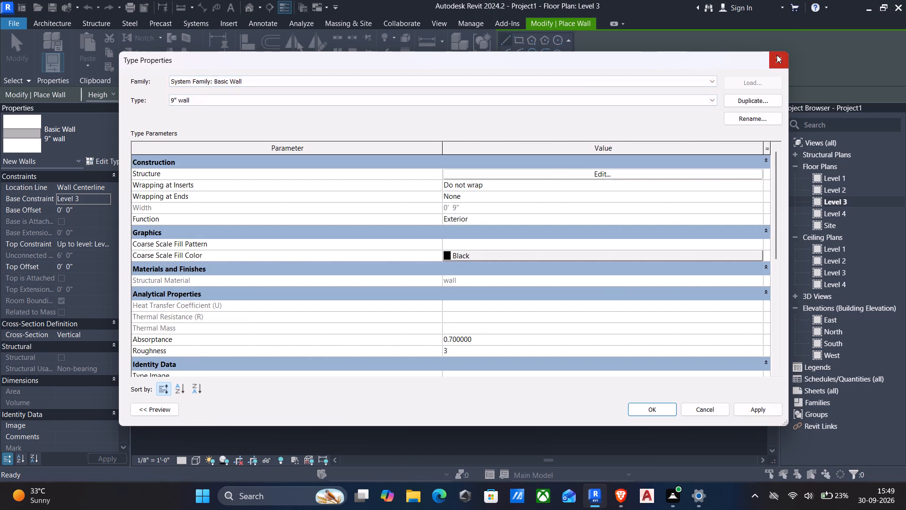
{"action": "left_click", "coordinate": [778, 55]}
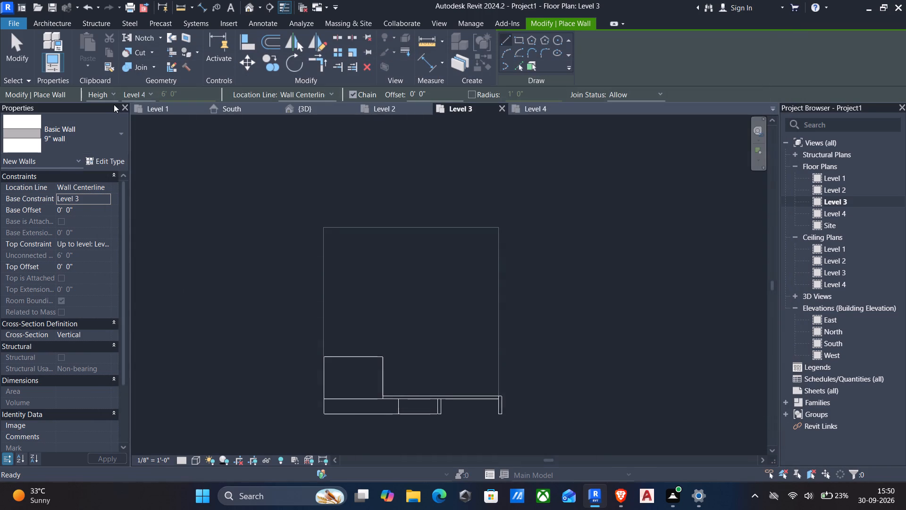
Choose the 6" basic wall type for the new walls and check its layer assembly.
{"action": "left_click", "coordinate": [117, 139]}
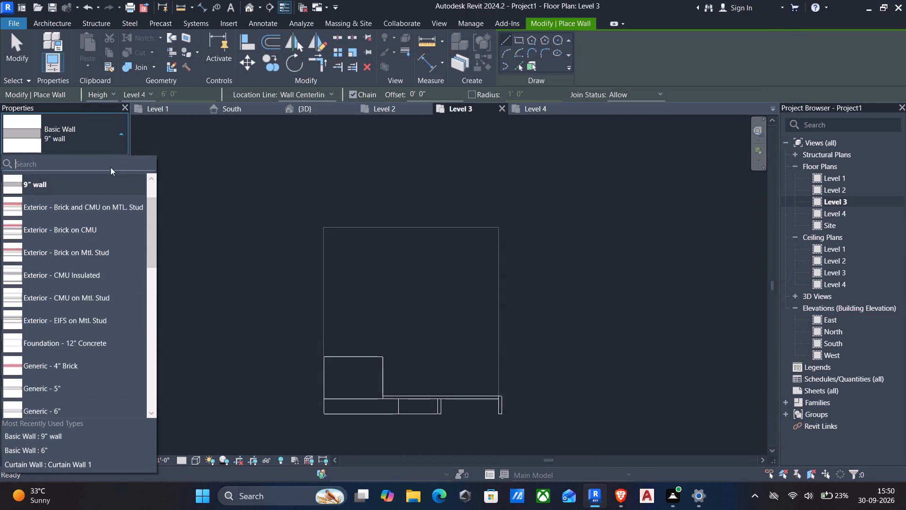
{"action": "scroll", "coordinate": [95, 180], "scroll_direction": "up", "scroll_amount": 4}
{"action": "left_click", "coordinate": [46, 204]}
{"action": "left_click", "coordinate": [111, 159]}
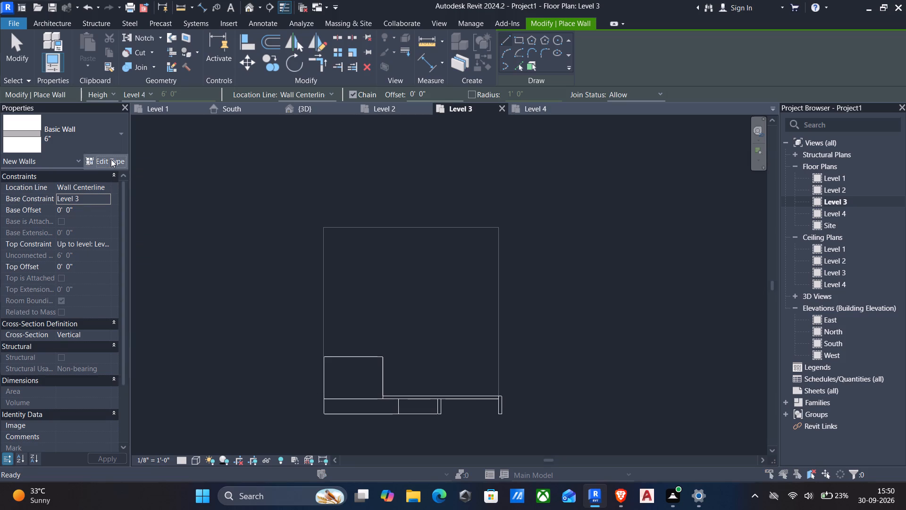
{"action": "left_click", "coordinate": [626, 178]}
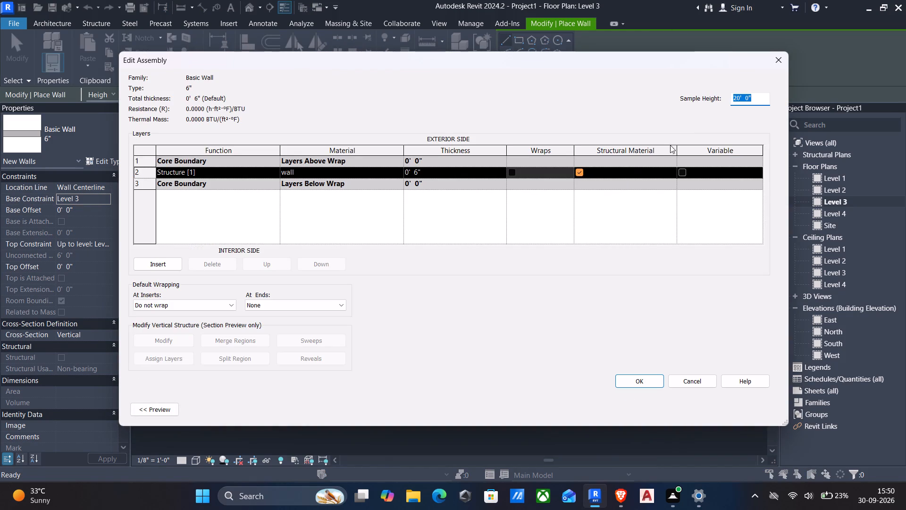
{"action": "left_click", "coordinate": [772, 68]}
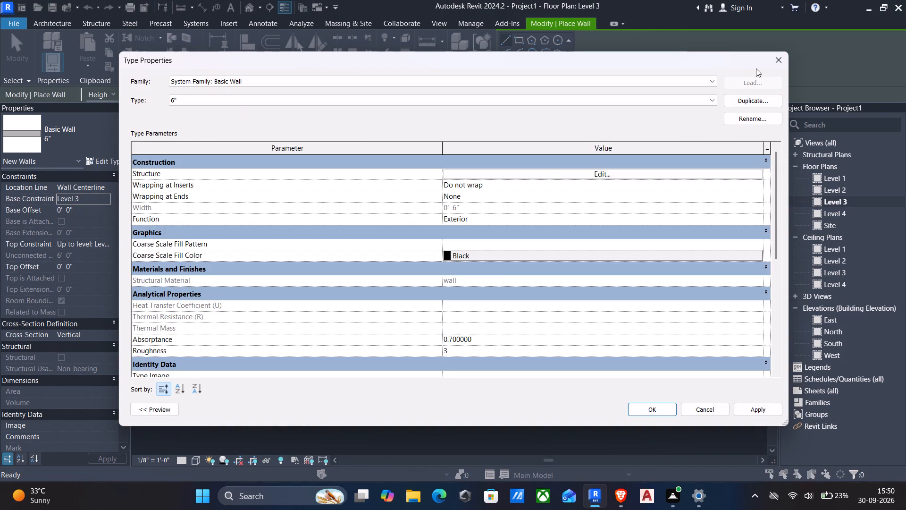
{"action": "left_click", "coordinate": [767, 59]}
Apply the 6" basic wall type properties and set the location line for new walls to Finish Face: Exterior.
{"action": "left_click", "coordinate": [757, 407]}
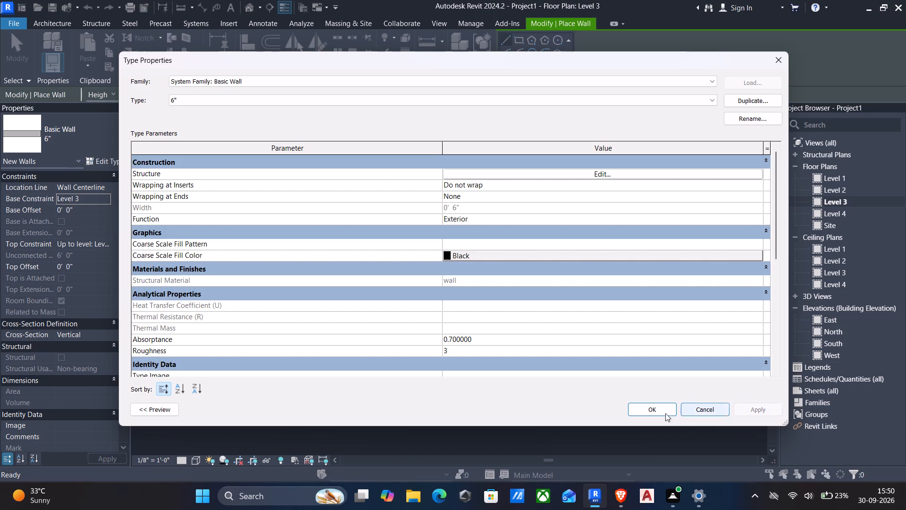
{"action": "left_click", "coordinate": [643, 411]}
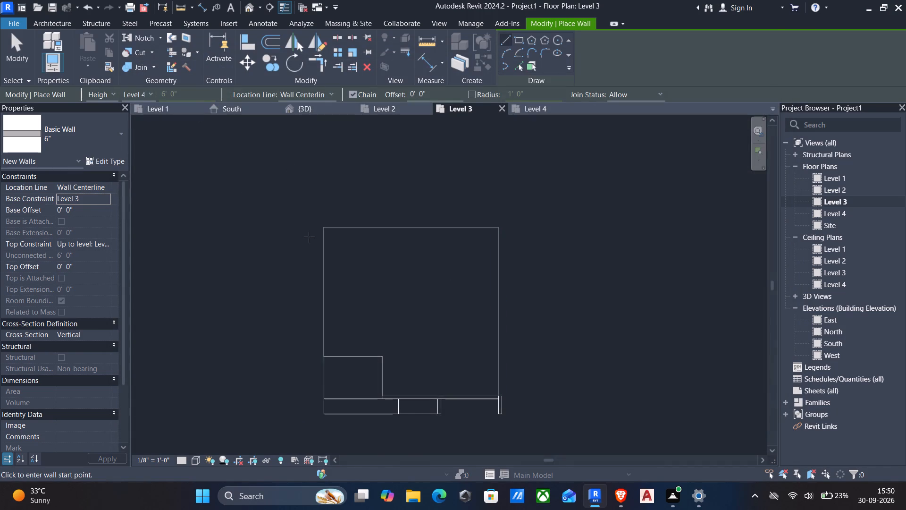
{"action": "left_click", "coordinate": [333, 99]}
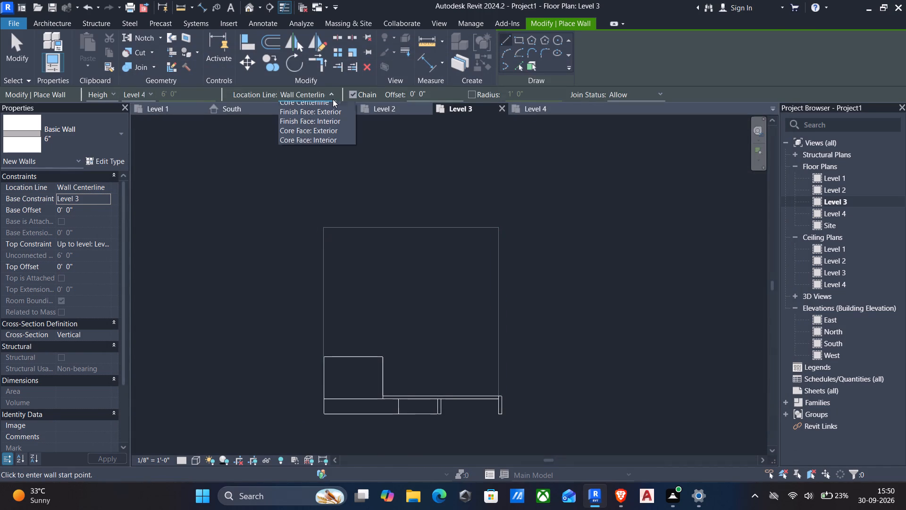
{"action": "left_click", "coordinate": [299, 123]}
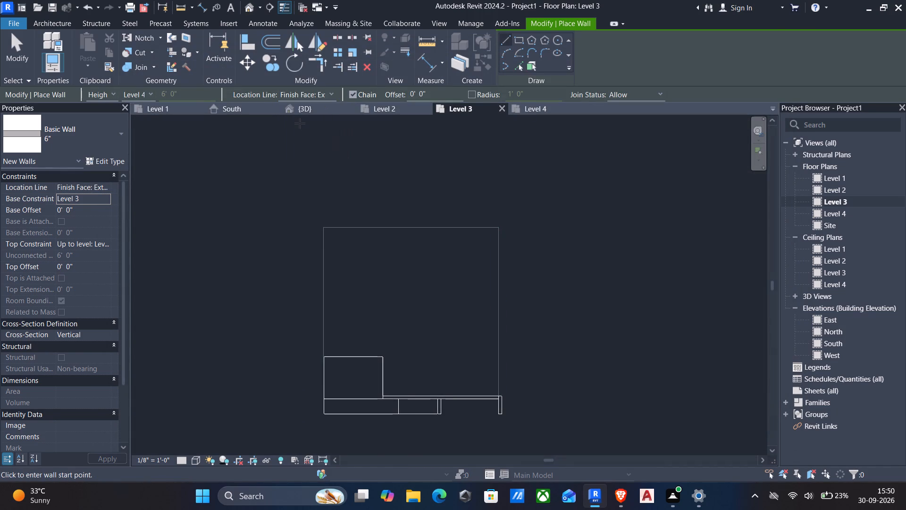
Draw connected 6" walls from the roof's northwest corner: 23'-2" south, east to the notch corner, and 7'-0" south.
{"action": "left_click", "coordinate": [321, 228]}
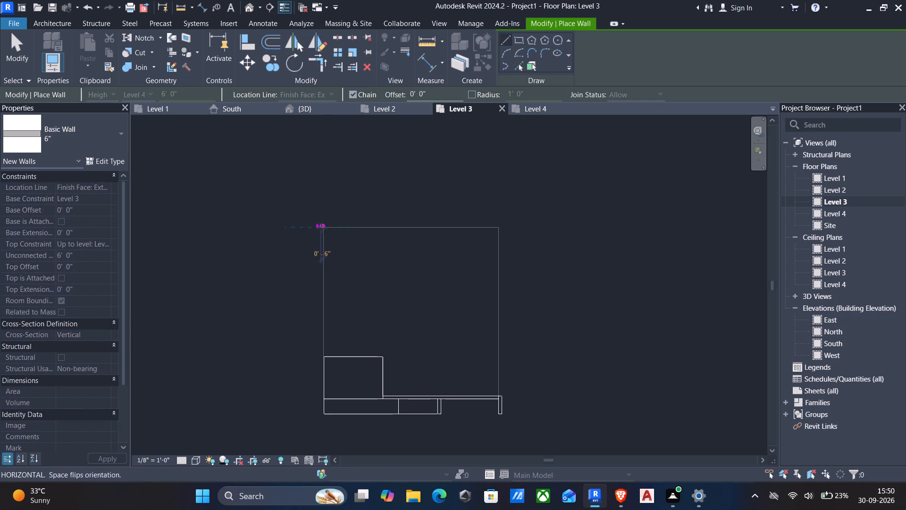
{"action": "key", "text": "space"}
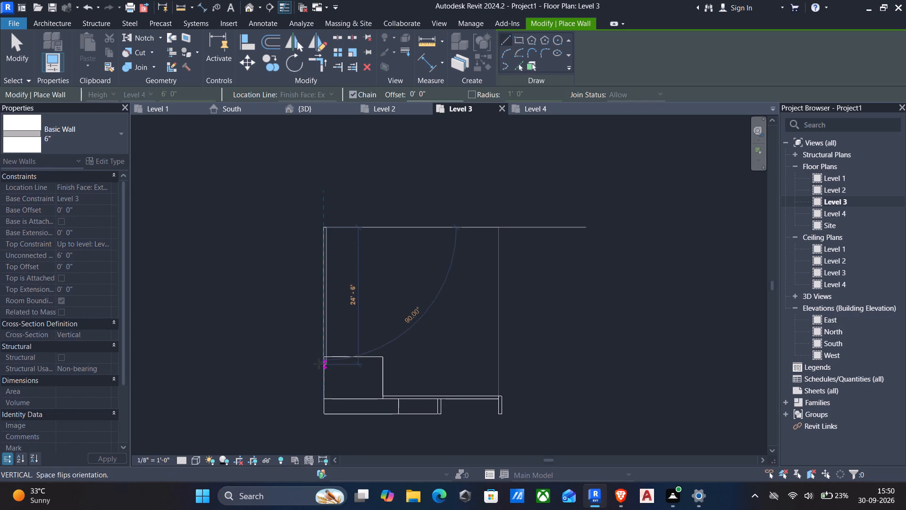
{"action": "scroll", "coordinate": [324, 354], "scroll_direction": "up", "scroll_amount": 4}
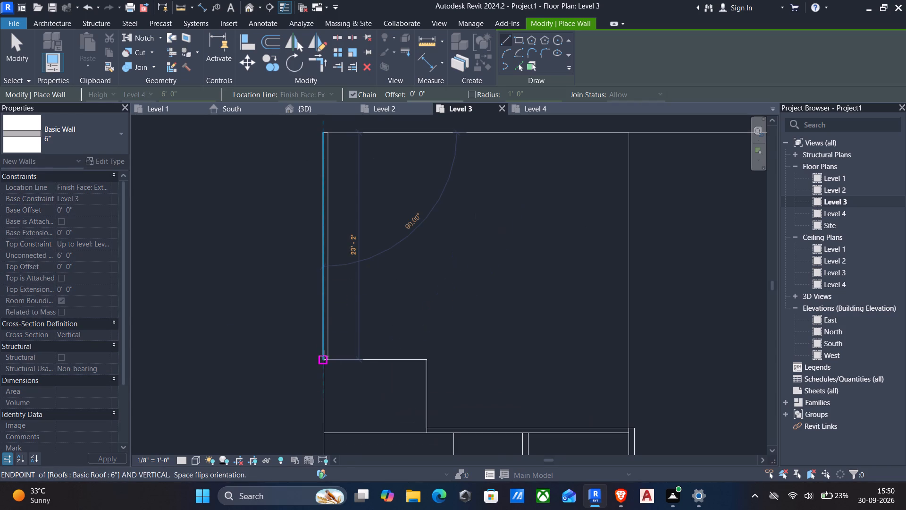
{"action": "left_click", "coordinate": [321, 363]}
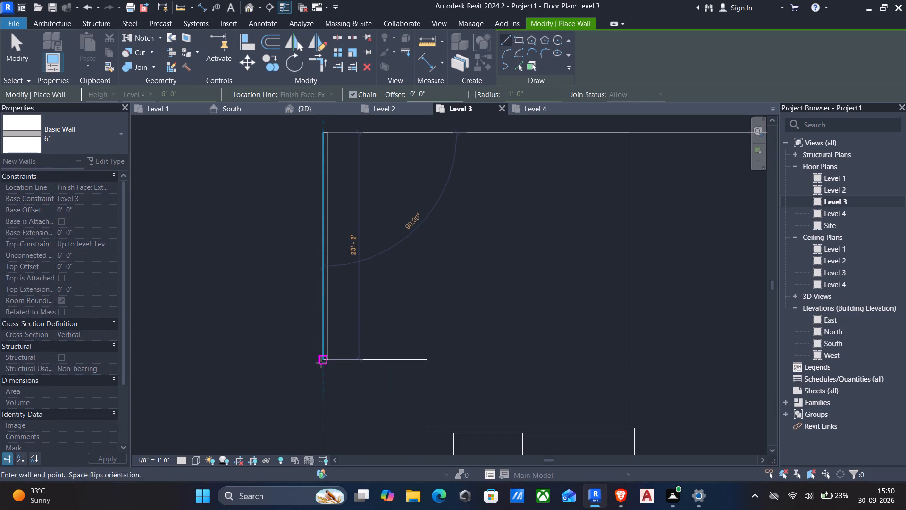
{"action": "left_click", "coordinate": [431, 358]}
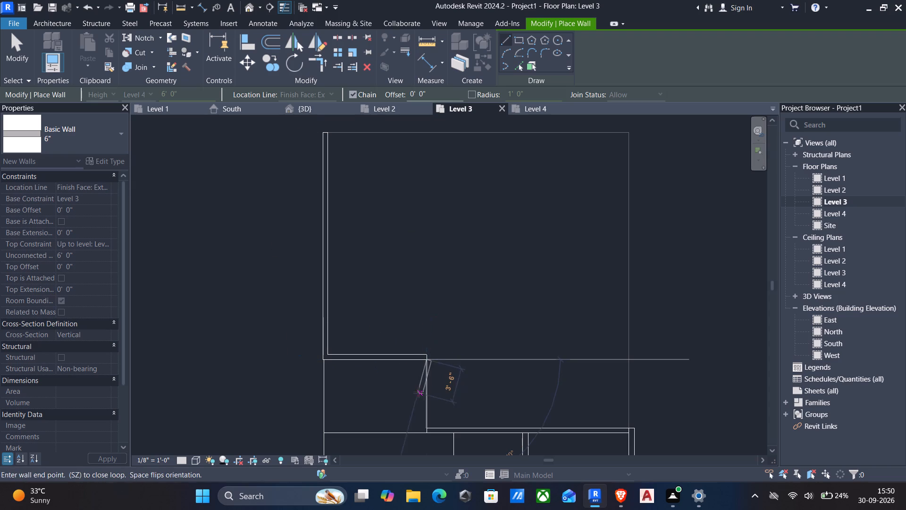
{"action": "scroll", "coordinate": [430, 429], "scroll_direction": "up", "scroll_amount": 3}
{"action": "middle_click_drag", "start_coordinate": [429, 425], "coordinate": [422, 383]}
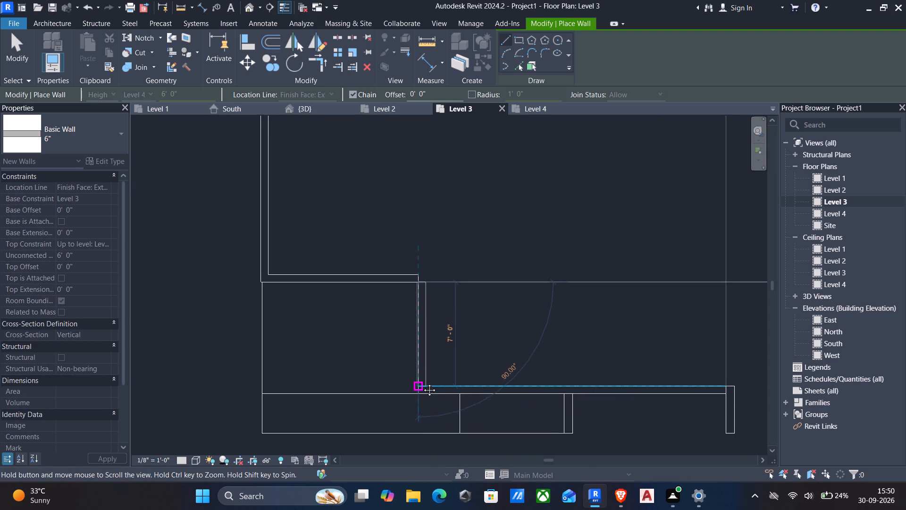
{"action": "middle_click_drag", "start_coordinate": [422, 383], "coordinate": [421, 375]}
{"action": "scroll", "coordinate": [421, 375], "scroll_direction": "up", "scroll_amount": 1}
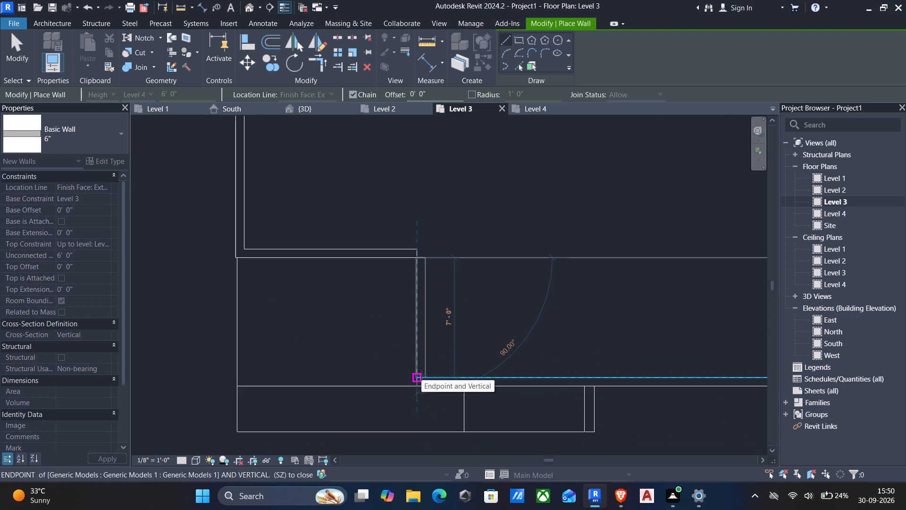
{"action": "left_click", "coordinate": [421, 375]}
Complete the perimeter with the south wall to the roof's southeast corner, a 30'-2" east wall, and the north wall back to the start.
{"action": "middle_click_drag", "start_coordinate": [523, 373], "coordinate": [406, 359]}
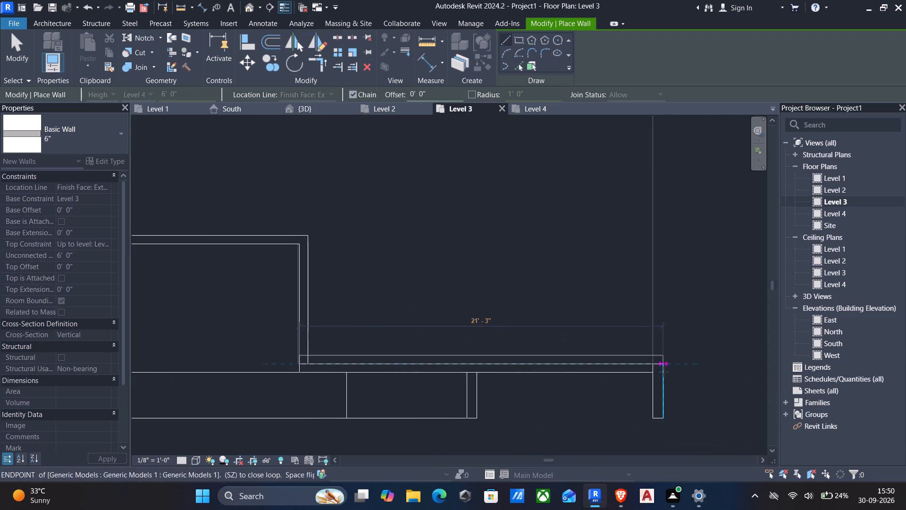
{"action": "left_click", "coordinate": [654, 361]}
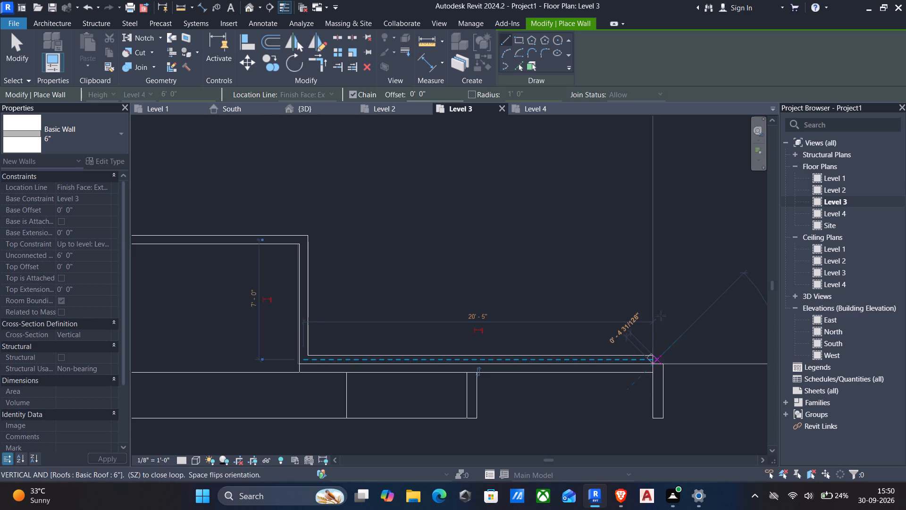
{"action": "middle_click_drag", "start_coordinate": [653, 260], "coordinate": [646, 292]}
{"action": "scroll", "coordinate": [646, 292], "scroll_direction": "down", "scroll_amount": 2}
{"action": "middle_click_drag", "start_coordinate": [628, 208], "coordinate": [601, 369]}
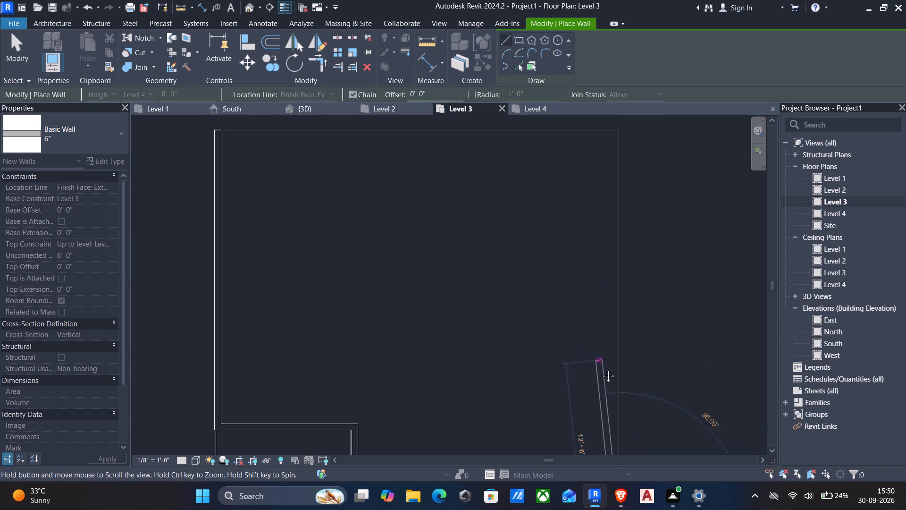
{"action": "middle_click_drag", "start_coordinate": [601, 369], "coordinate": [602, 382]}
{"action": "scroll", "coordinate": [602, 382], "scroll_direction": "down", "scroll_amount": 2}
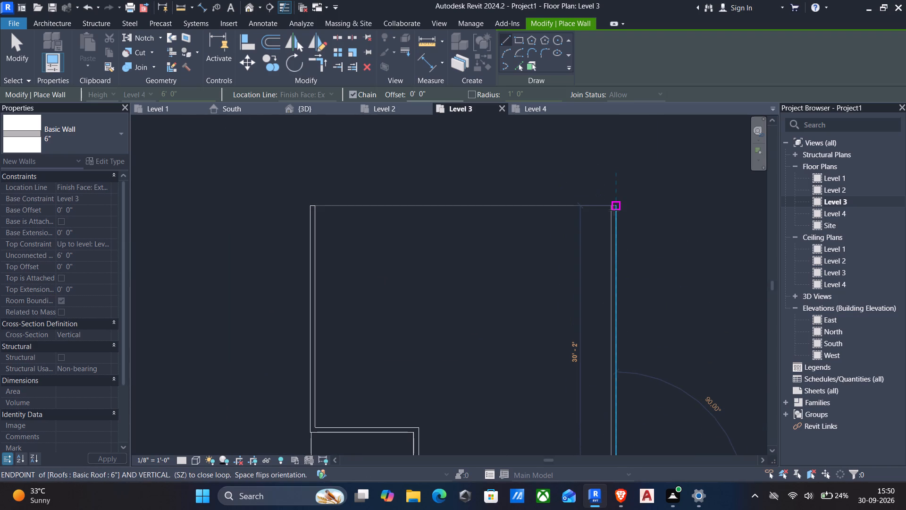
{"action": "scroll", "coordinate": [614, 210], "scroll_direction": "up", "scroll_amount": 4}
{"action": "left_click", "coordinate": [614, 203]}
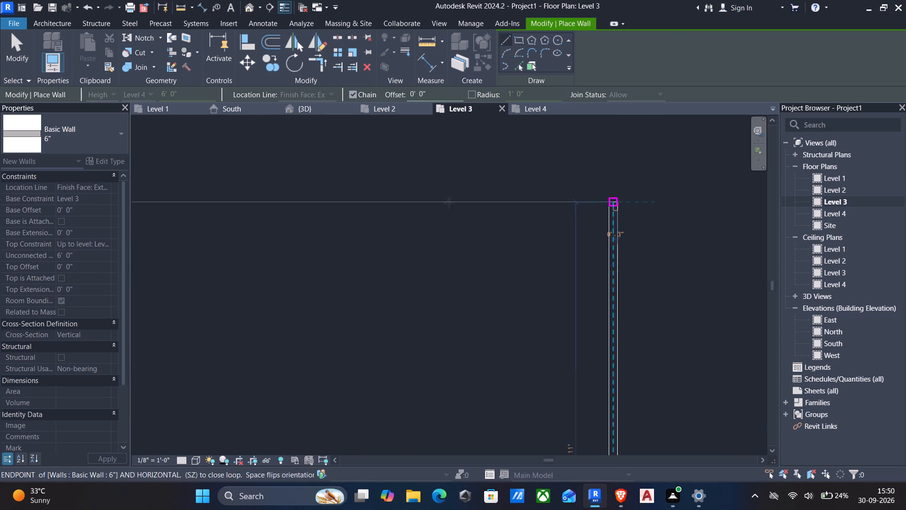
{"action": "scroll", "coordinate": [395, 215], "scroll_direction": "down", "scroll_amount": 1}
{"action": "middle_click_drag", "start_coordinate": [395, 215], "coordinate": [528, 191]}
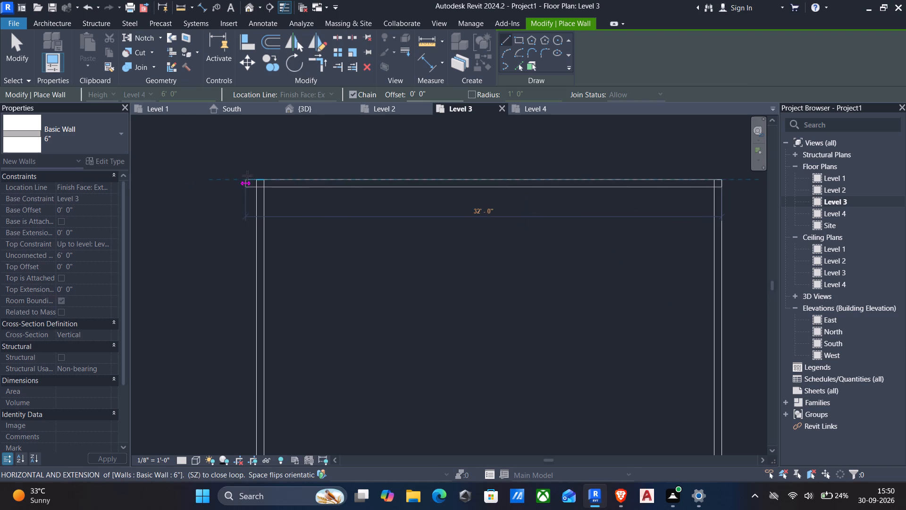
{"action": "left_click", "coordinate": [259, 177]}
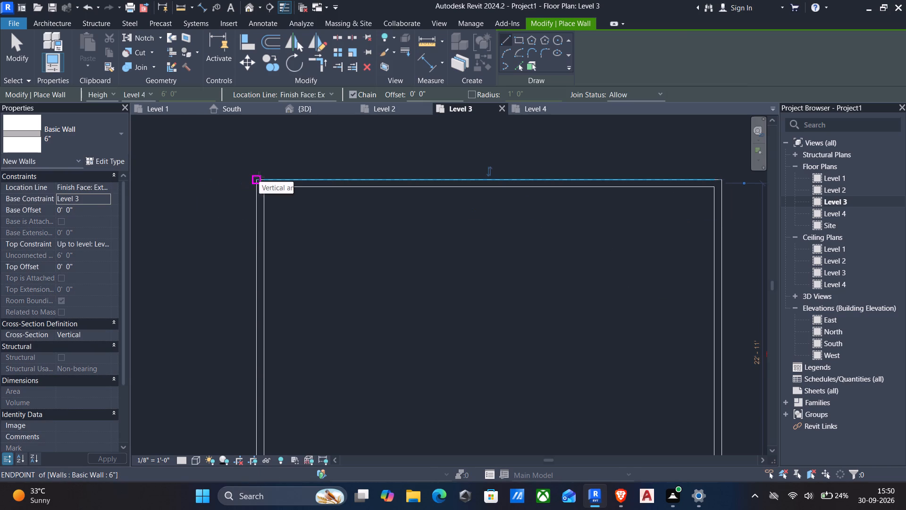
{"action": "key", "text": "Escape"}
{"action": "scroll", "coordinate": [276, 180], "scroll_direction": "down", "scroll_amount": 2}
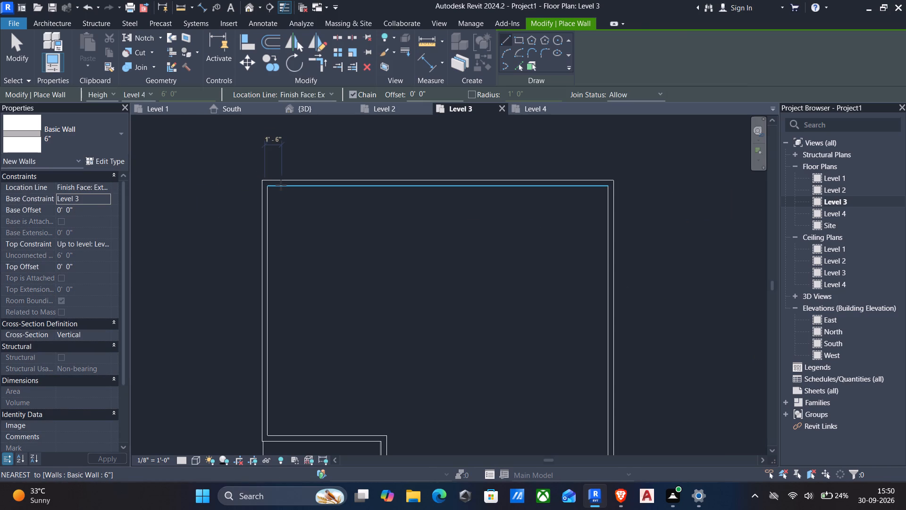
{"action": "key", "text": "Escape"}
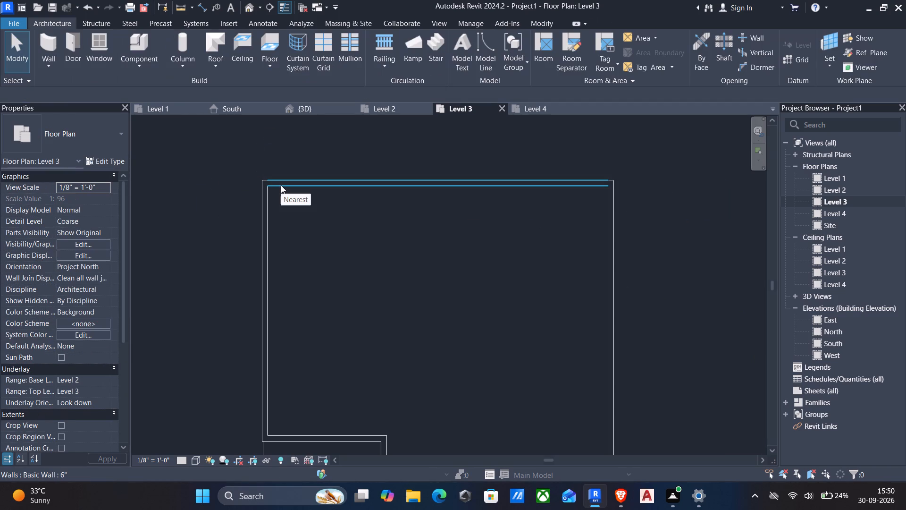
In the 3D view, set the long front wall above the roof to an Unconnected top constraint with a 5' height.
{"action": "scroll", "coordinate": [297, 178], "scroll_direction": "down", "scroll_amount": 2}
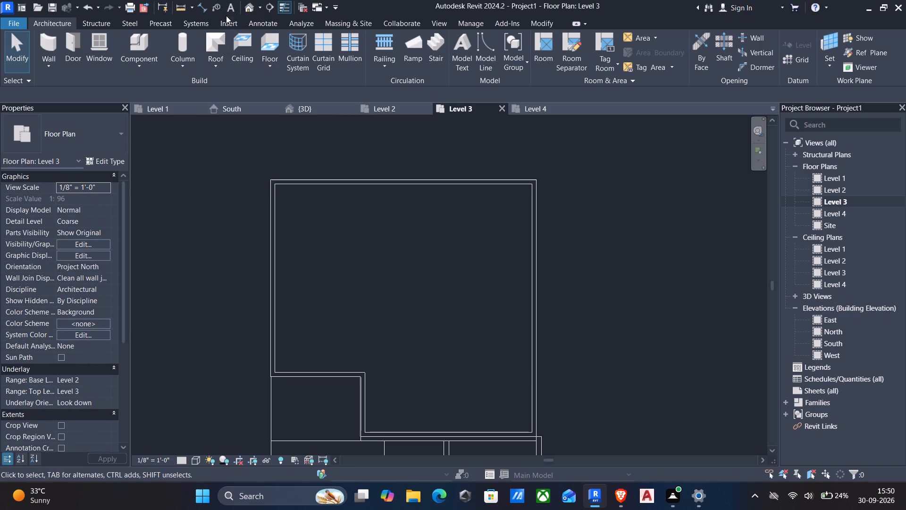
{"action": "left_click", "coordinate": [247, 9]}
{"action": "scroll", "coordinate": [267, 91], "scroll_direction": "down", "scroll_amount": 3}
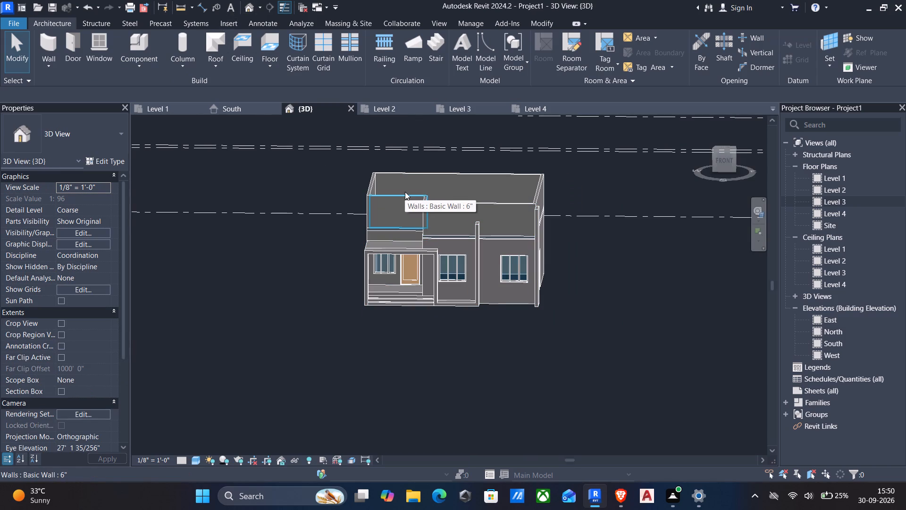
{"action": "scroll", "coordinate": [580, 219], "scroll_direction": "up", "scroll_amount": 4}
{"action": "scroll", "coordinate": [456, 259], "scroll_direction": "up", "scroll_amount": 5}
{"action": "scroll", "coordinate": [455, 257], "scroll_direction": "down", "scroll_amount": 4}
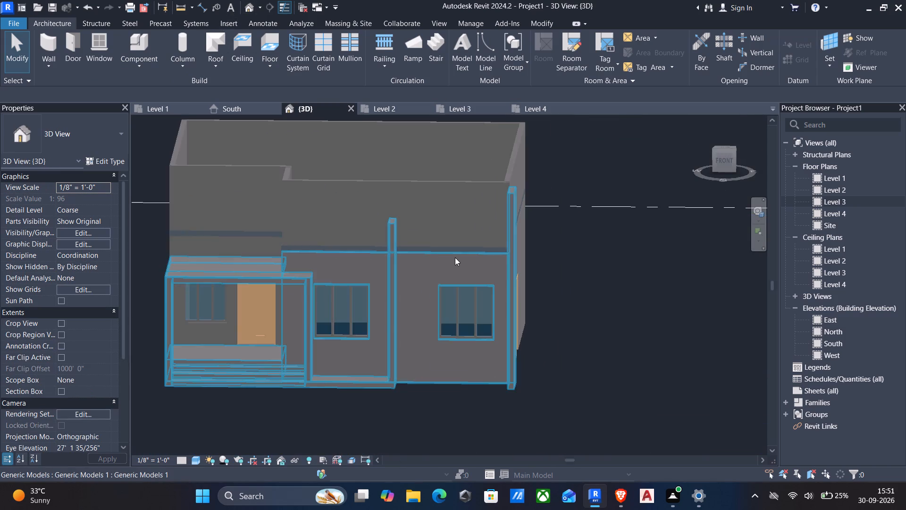
{"action": "left_click", "coordinate": [419, 178]}
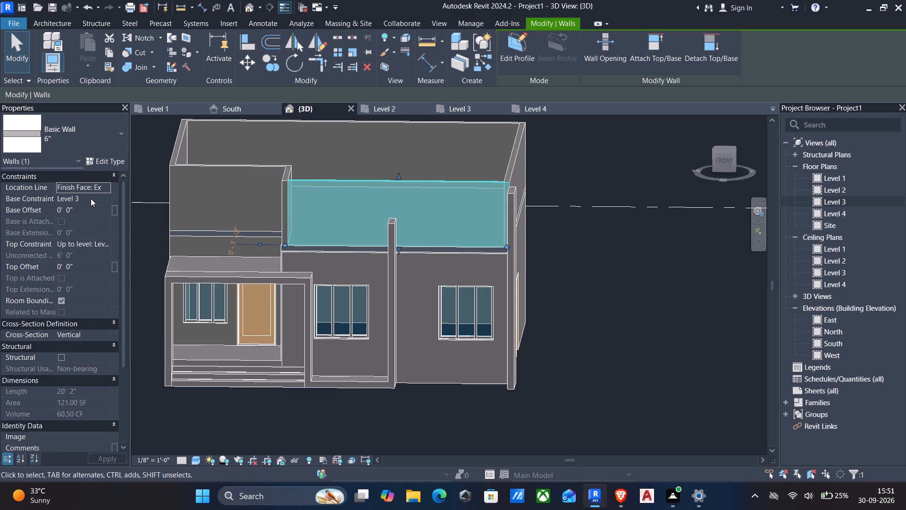
{"action": "left_click", "coordinate": [105, 245]}
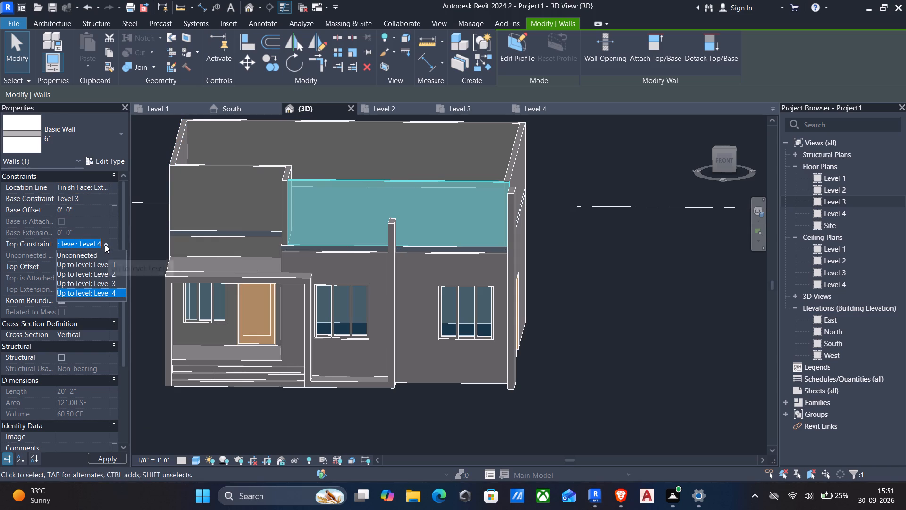
{"action": "left_click", "coordinate": [90, 254]}
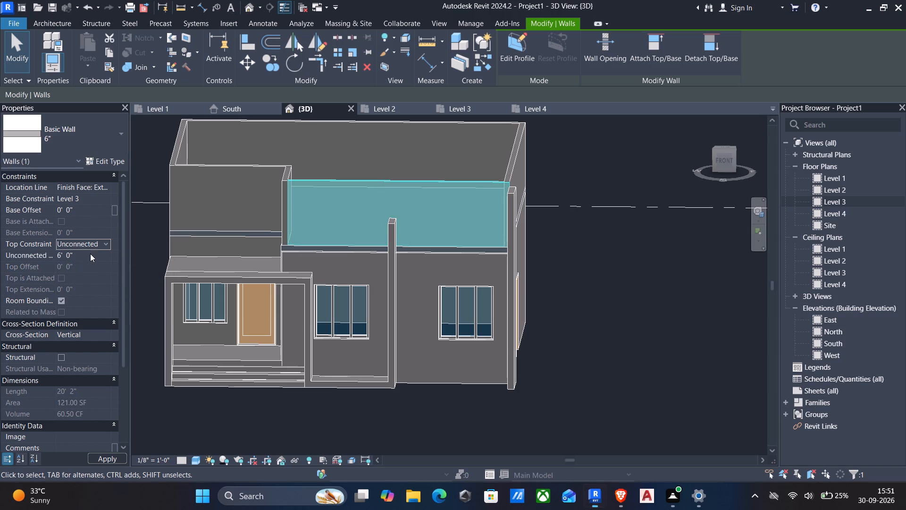
{"action": "left_click", "coordinate": [93, 252]}
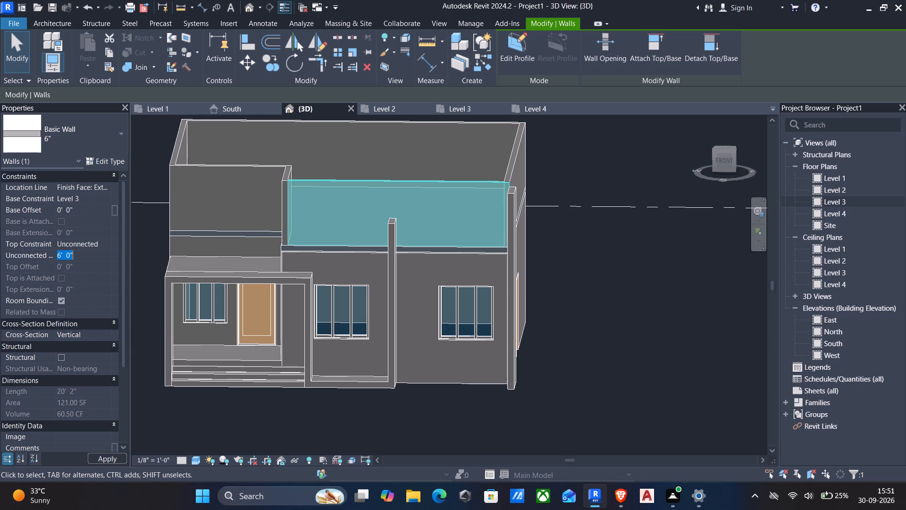
{"action": "type", "text": "5'"}
{"action": "key", "text": "Return"}
Select all instances of the 6" wall type and set them to an Unconnected top constraint with a 5' height.
{"action": "left_click", "coordinate": [260, 166]}
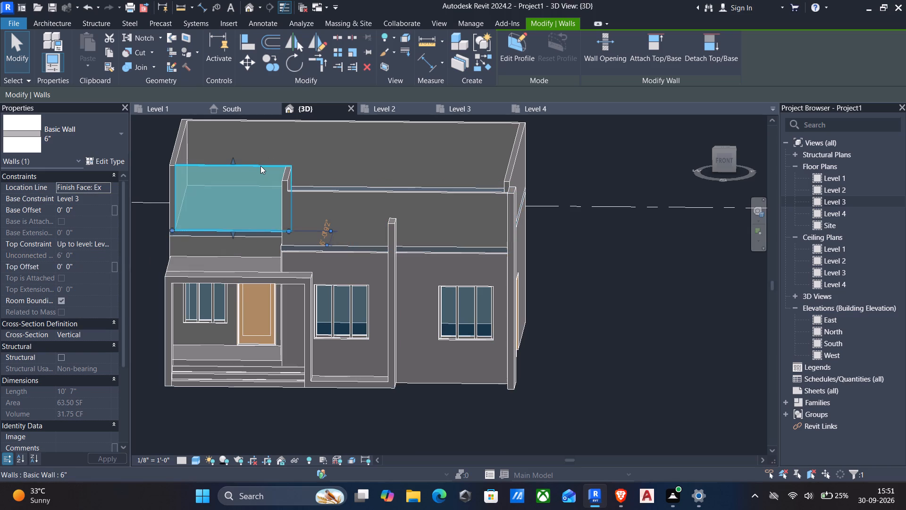
{"action": "type", "text": "sa"}
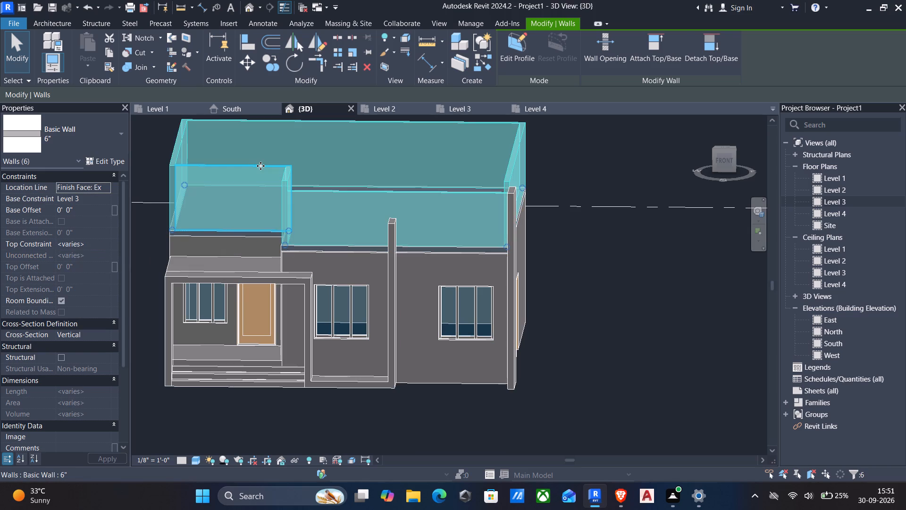
{"action": "left_click", "coordinate": [92, 243]}
{"action": "left_click", "coordinate": [106, 246]}
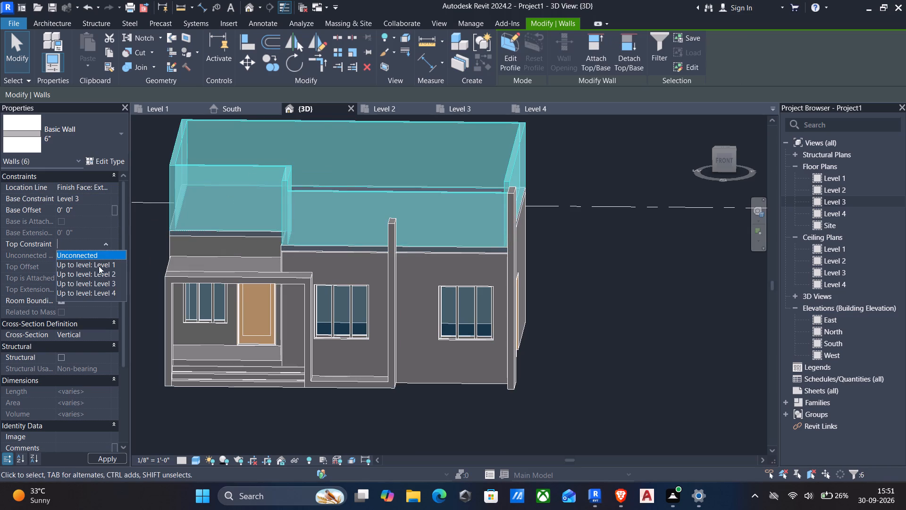
{"action": "left_click", "coordinate": [85, 252]}
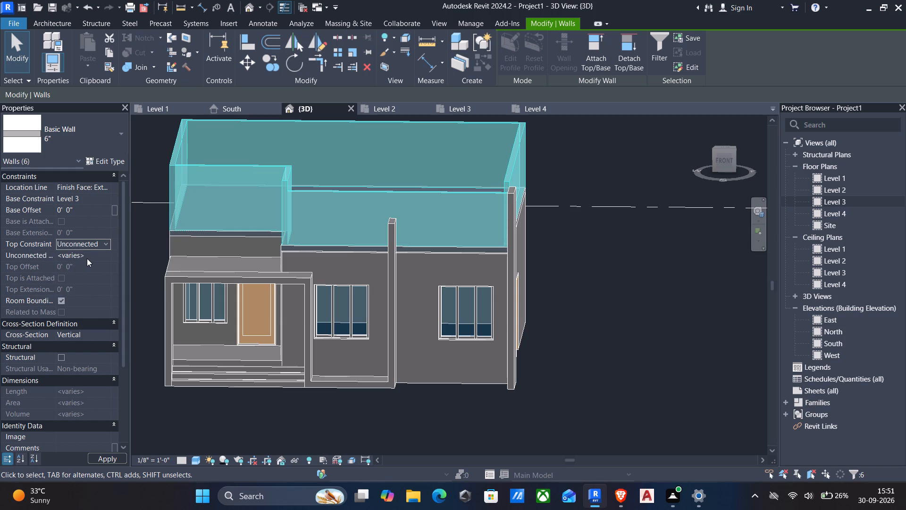
{"action": "left_click", "coordinate": [96, 259]}
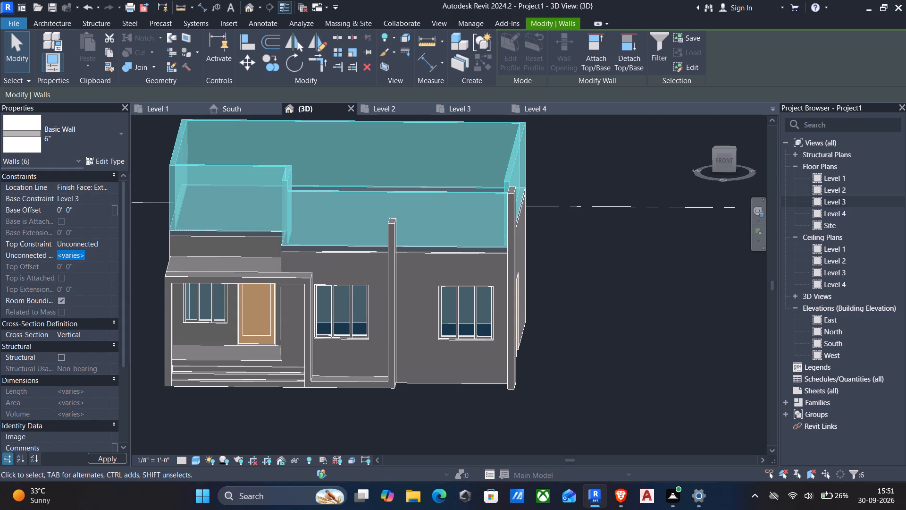
{"action": "type", "text": "5'"}
{"action": "key", "text": "Return"}
{"action": "scroll", "coordinate": [507, 297], "scroll_direction": "down", "scroll_amount": 1}
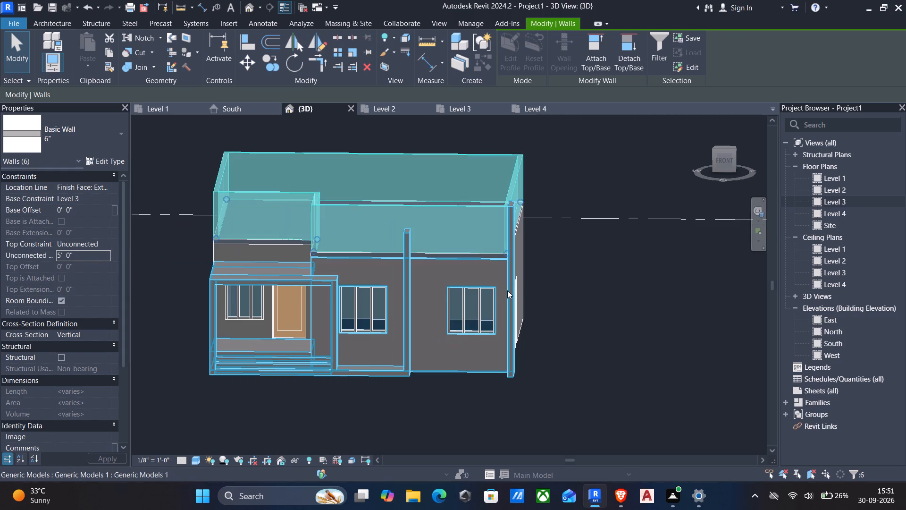
{"action": "key", "text": "Escape"}
{"action": "scroll", "coordinate": [507, 290], "scroll_direction": "down", "scroll_amount": 2}
{"action": "middle_click_drag", "start_coordinate": [507, 290], "coordinate": [357, 280], "text": "shift"}
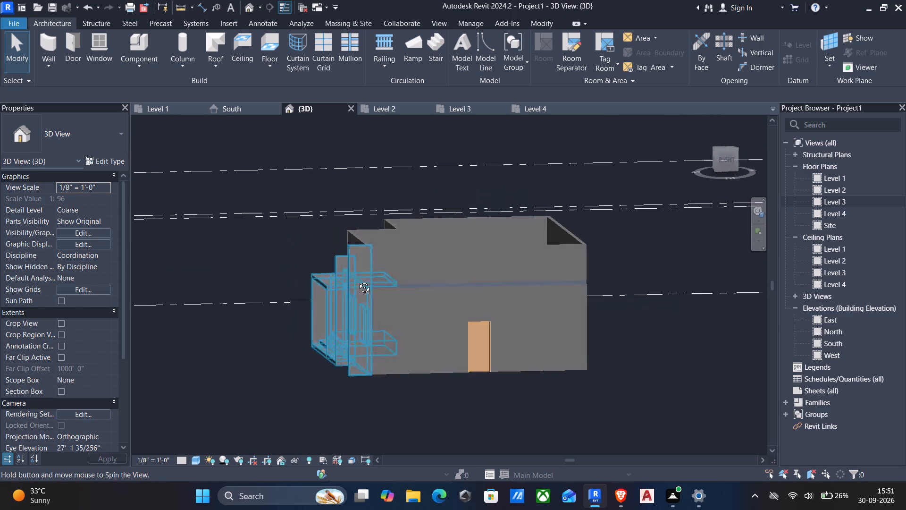
Select all instances of the 6" walls above the roof and set their unconnected height to 4'.
{"action": "middle_click_drag", "start_coordinate": [357, 280], "coordinate": [348, 351], "text": "shift"}
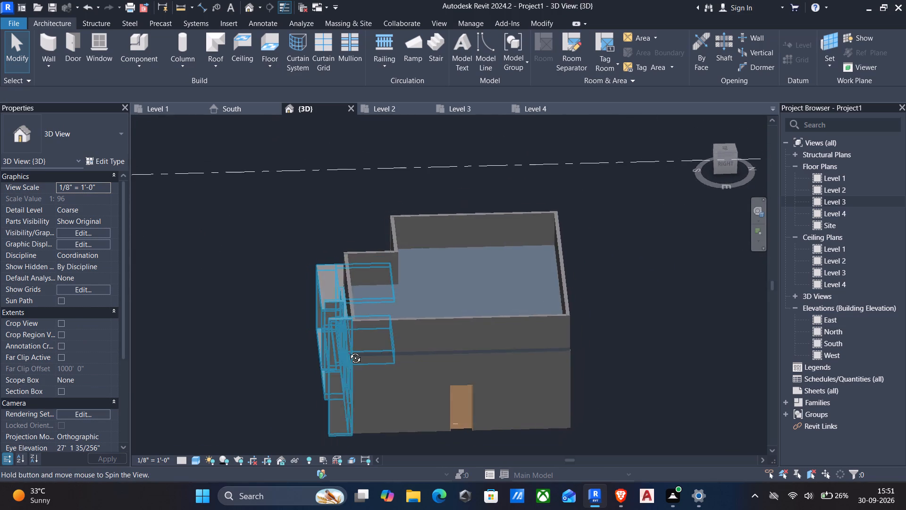
{"action": "middle_click_drag", "start_coordinate": [348, 351], "coordinate": [609, 299], "text": "shift"}
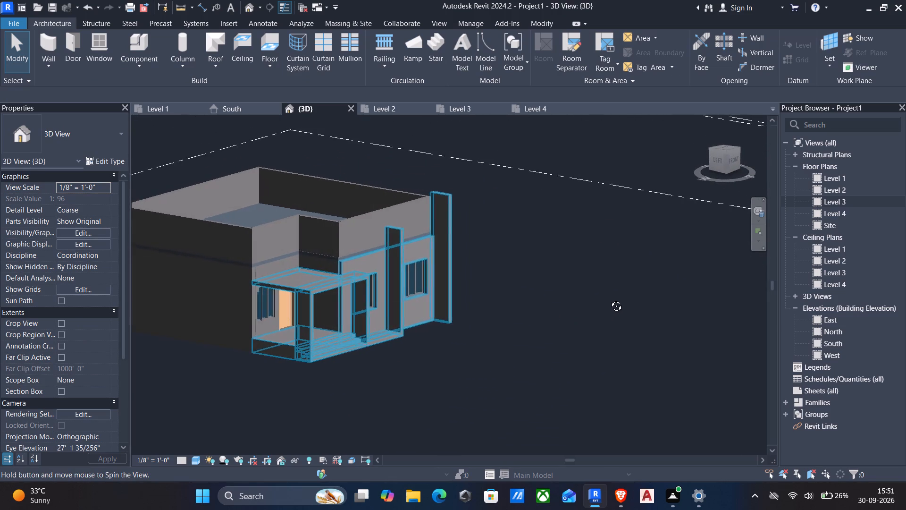
{"action": "middle_click_drag", "start_coordinate": [609, 299], "coordinate": [596, 302], "text": "shift"}
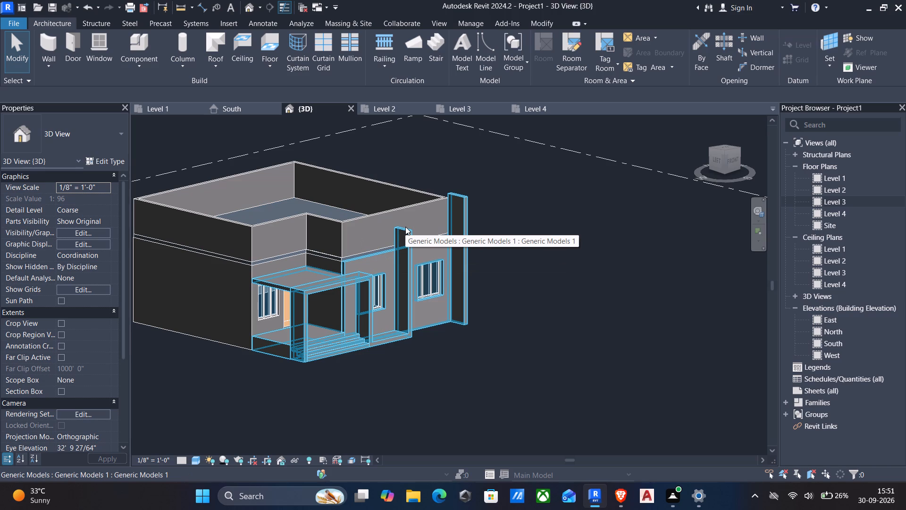
{"action": "middle_click_drag", "start_coordinate": [405, 228], "coordinate": [401, 229], "text": "shift"}
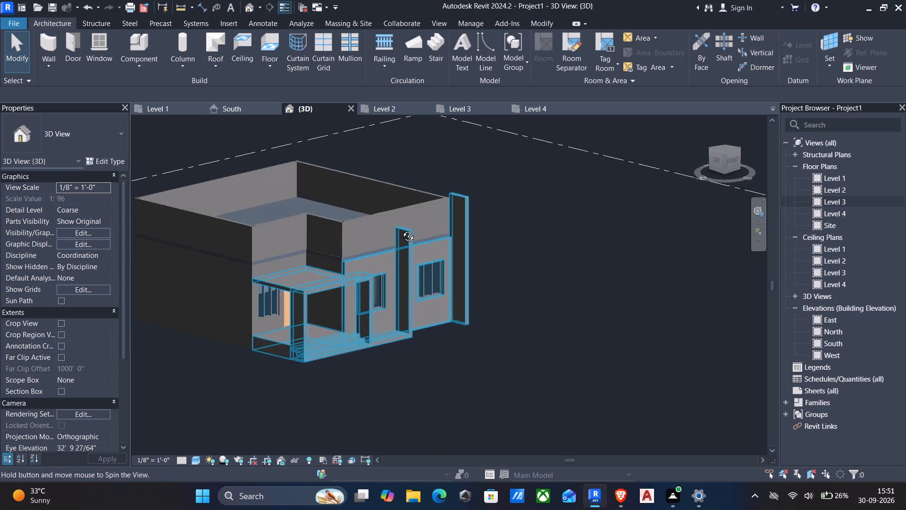
{"action": "middle_click_drag", "start_coordinate": [401, 229], "coordinate": [313, 218], "text": "shift"}
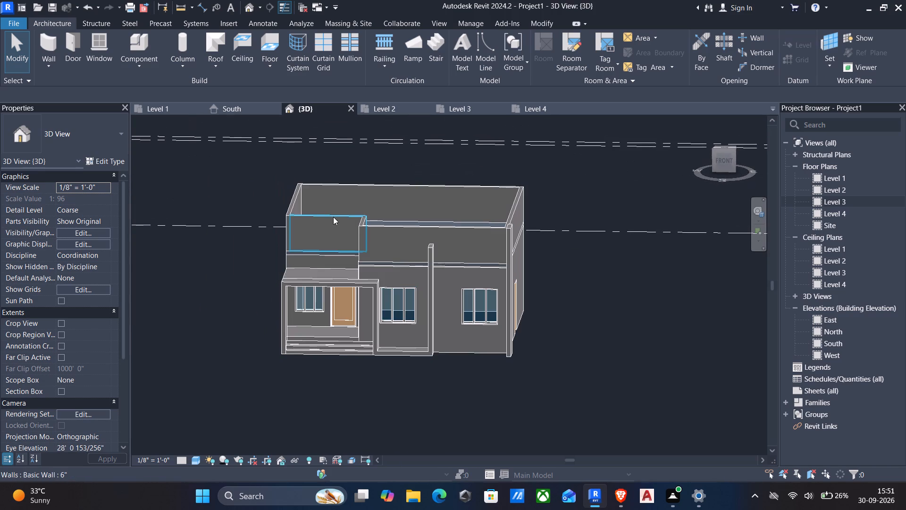
{"action": "scroll", "coordinate": [393, 223], "scroll_direction": "up", "scroll_amount": 4}
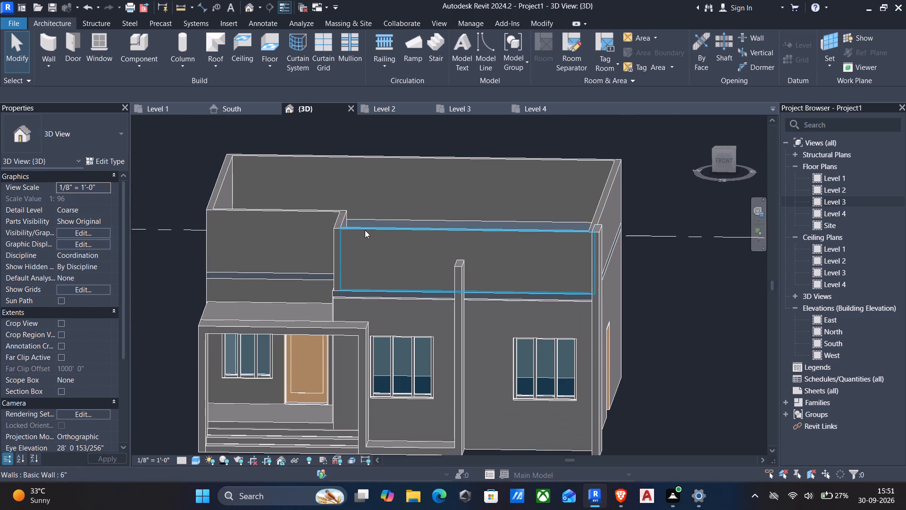
{"action": "left_click", "coordinate": [365, 230]}
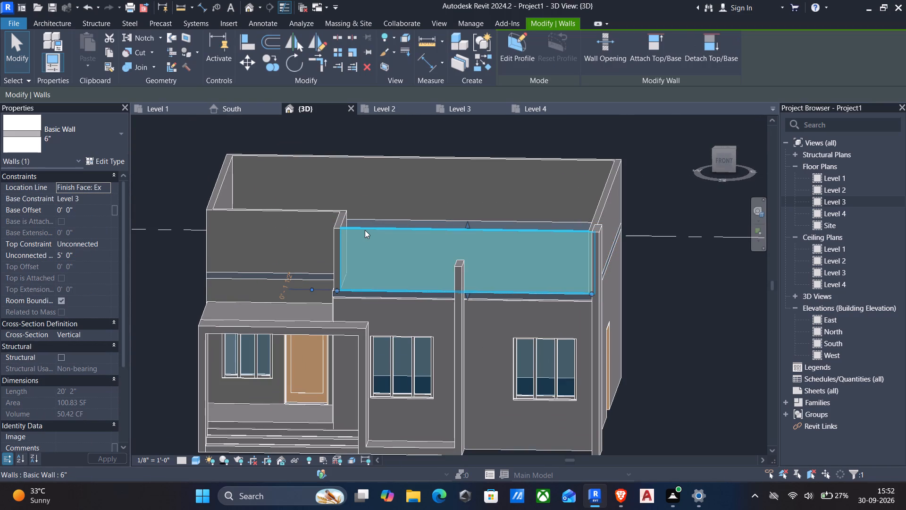
{"action": "type", "text": "sa"}
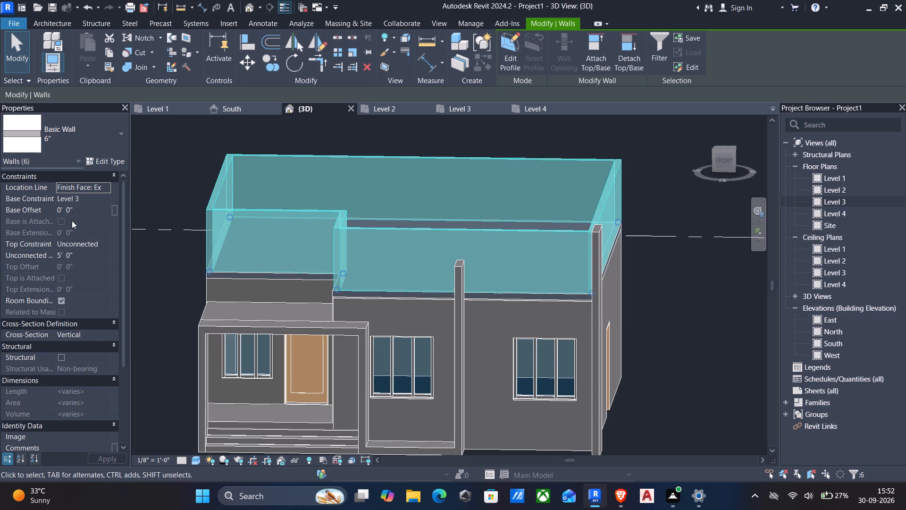
{"action": "left_click", "coordinate": [81, 256]}
{"action": "key", "text": "4"}
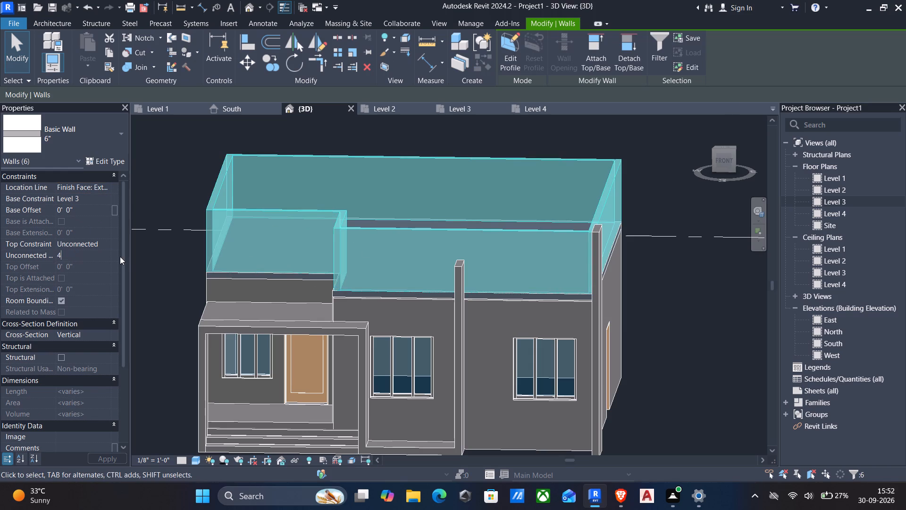
{"action": "key", "text": "apostrophe"}
{"action": "key", "text": "Return"}
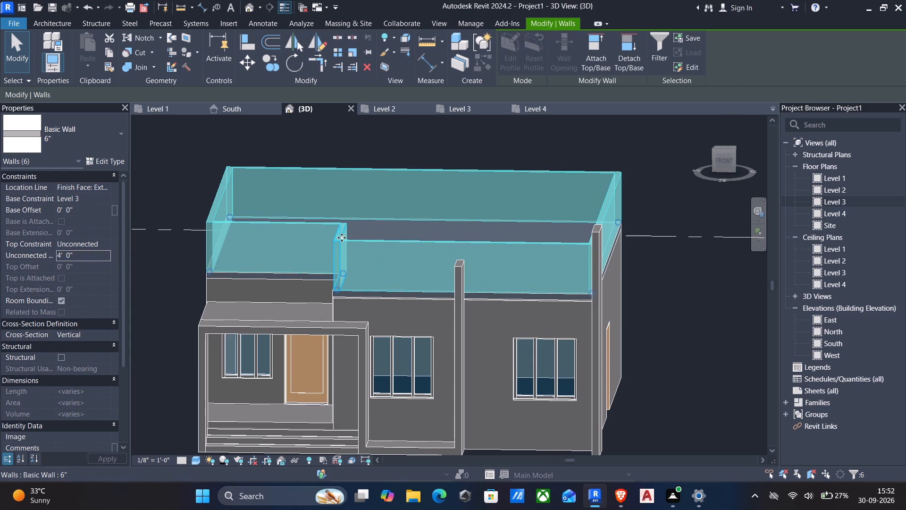
{"action": "key", "text": "Escape"}
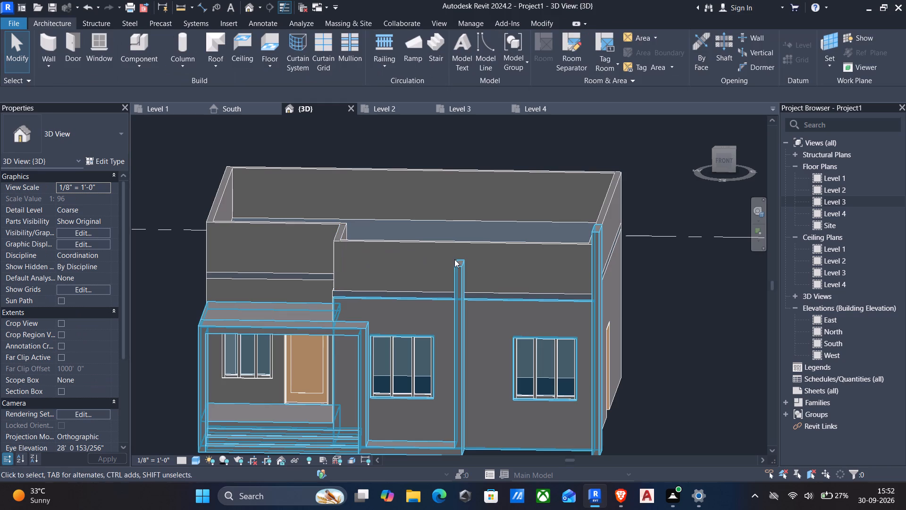
Stretch the top of the front facade's middle vertical fin upward to just below the parapet's top edge.
{"action": "left_click", "coordinate": [459, 263]}
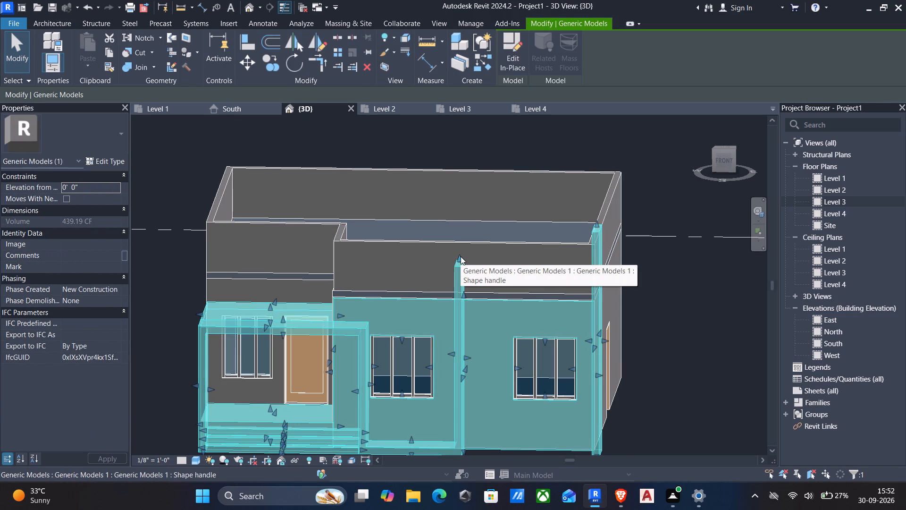
{"action": "scroll", "coordinate": [461, 256], "scroll_direction": "up", "scroll_amount": 1}
{"action": "left_click_drag", "start_coordinate": [457, 260], "coordinate": [458, 246]}
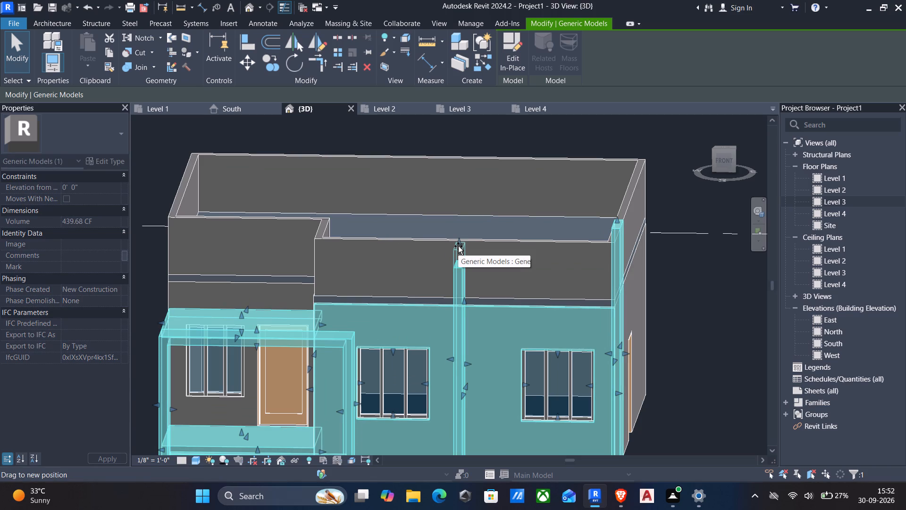
{"action": "left_click_drag", "start_coordinate": [458, 246], "coordinate": [450, 239]}
{"action": "scroll", "coordinate": [458, 246], "scroll_direction": "up", "scroll_amount": 4}
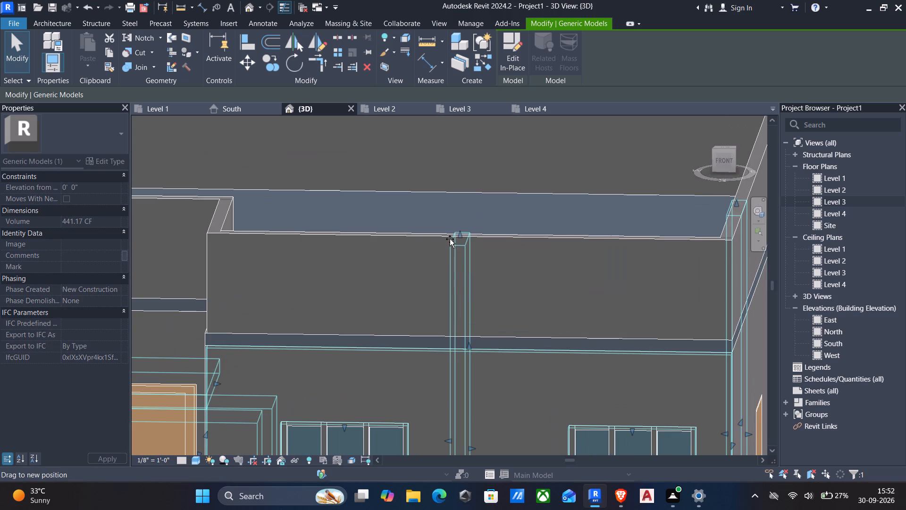
{"action": "left_click_drag", "start_coordinate": [450, 239], "coordinate": [449, 241]}
{"action": "key", "text": "Escape"}
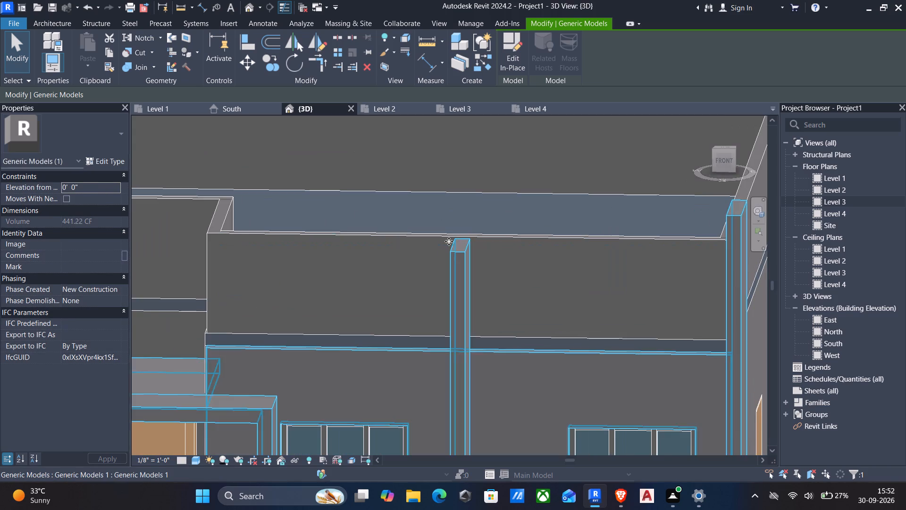
Edit the facade generic model in place and start a rectangular extrusion sketch with the middle fin's top face as work plane.
{"action": "scroll", "coordinate": [449, 241], "scroll_direction": "up", "scroll_amount": 5}
{"action": "scroll", "coordinate": [443, 251], "scroll_direction": "down", "scroll_amount": 1}
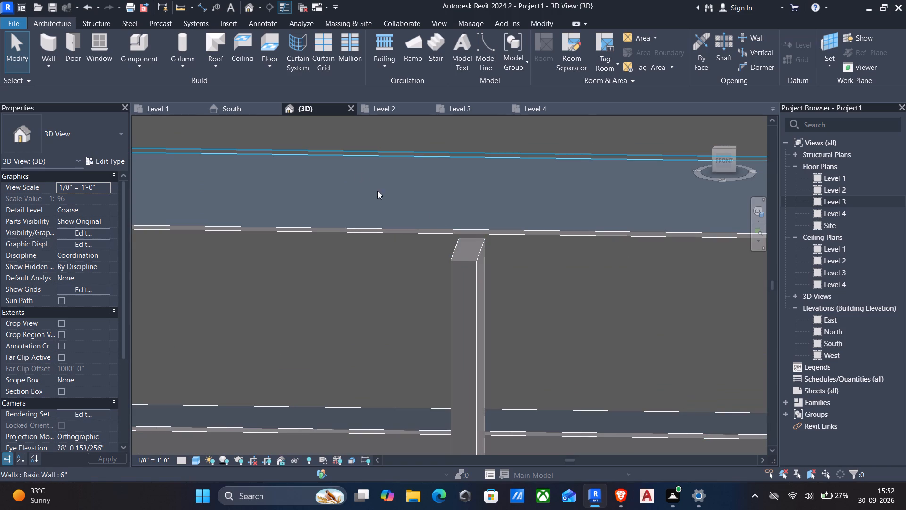
{"action": "left_click", "coordinate": [465, 263]}
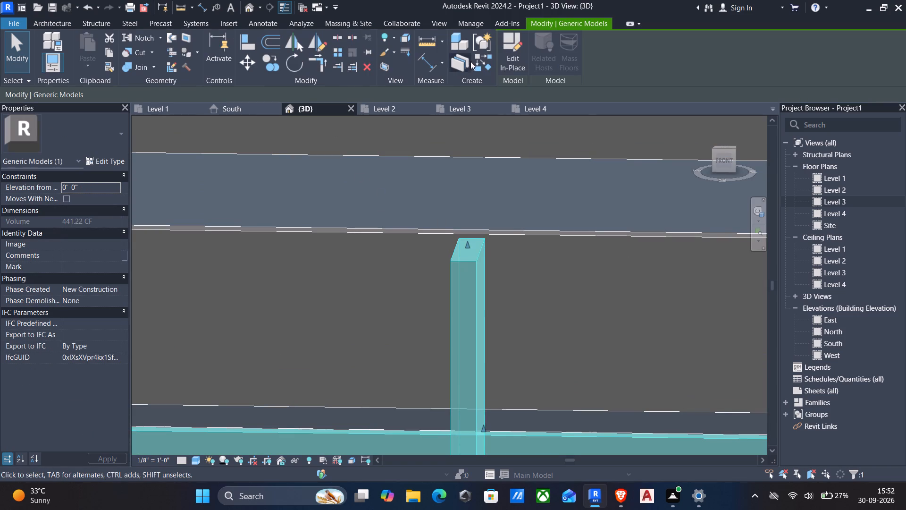
{"action": "left_click", "coordinate": [512, 62]}
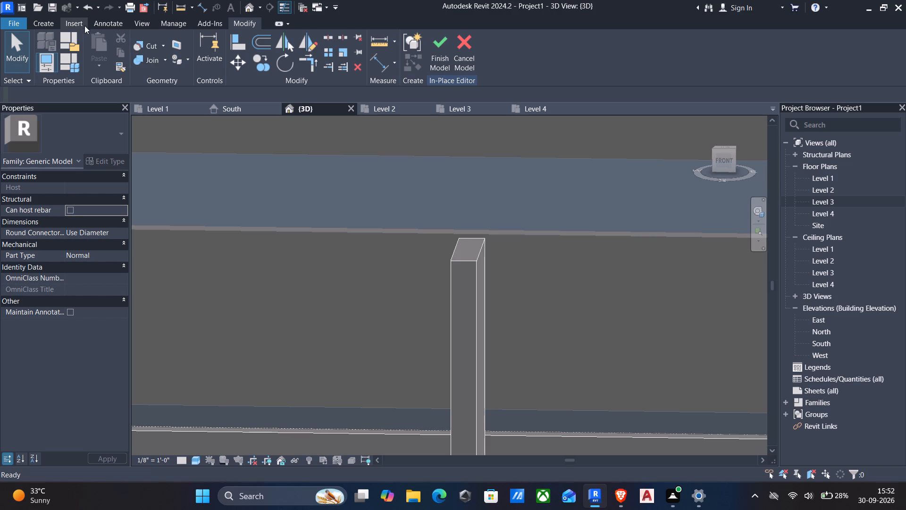
{"action": "left_click", "coordinate": [46, 25]}
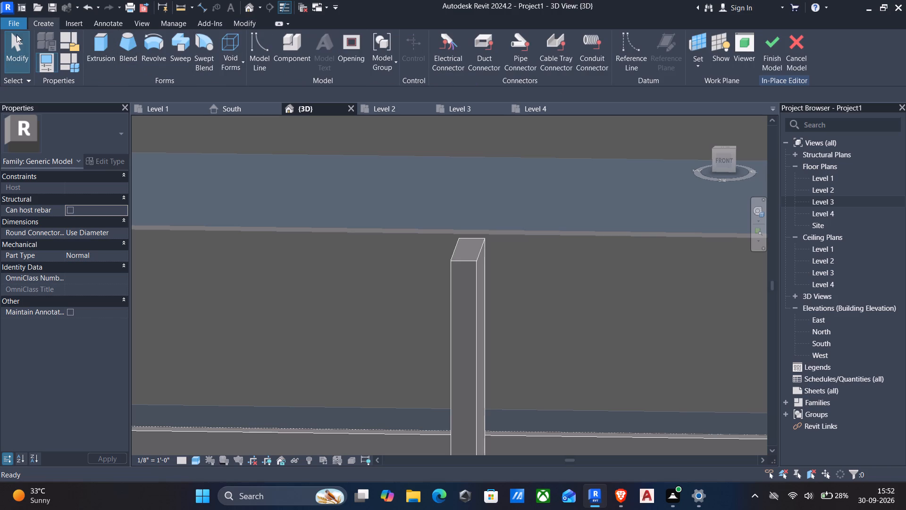
{"action": "left_click", "coordinate": [95, 47]}
{"action": "scroll", "coordinate": [281, 79], "scroll_direction": "down", "scroll_amount": 1}
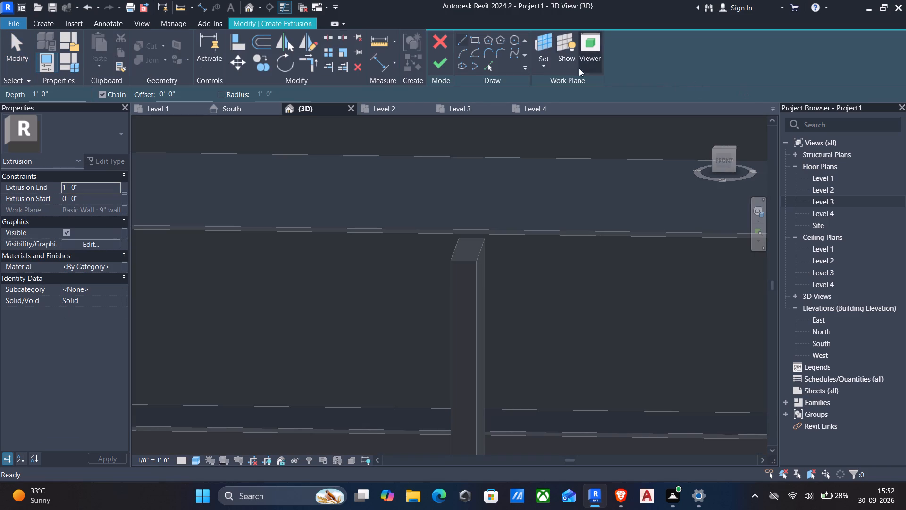
{"action": "left_click", "coordinate": [543, 66]}
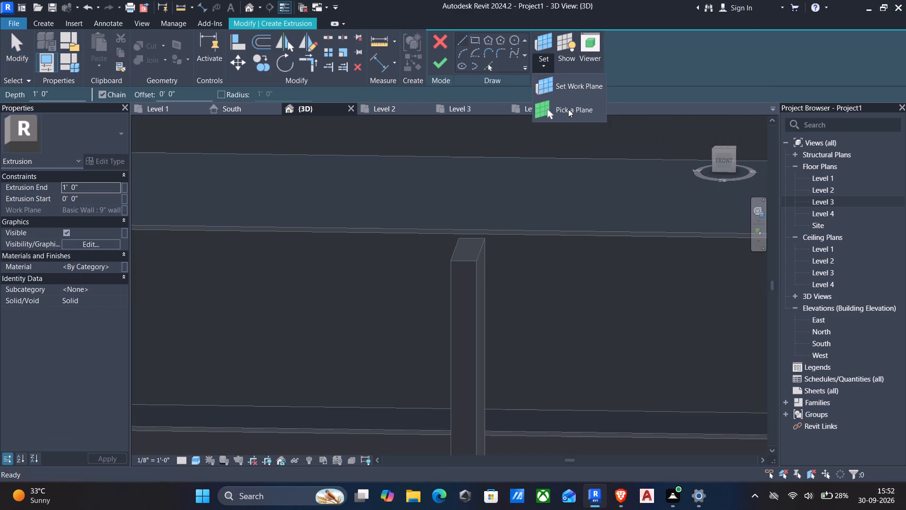
{"action": "left_click", "coordinate": [568, 109]}
{"action": "left_click", "coordinate": [465, 259]}
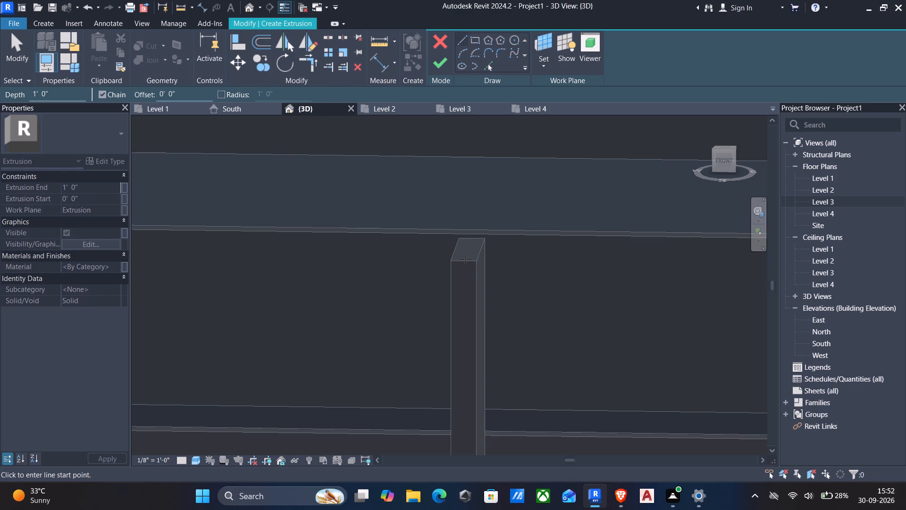
{"action": "left_click", "coordinate": [472, 39]}
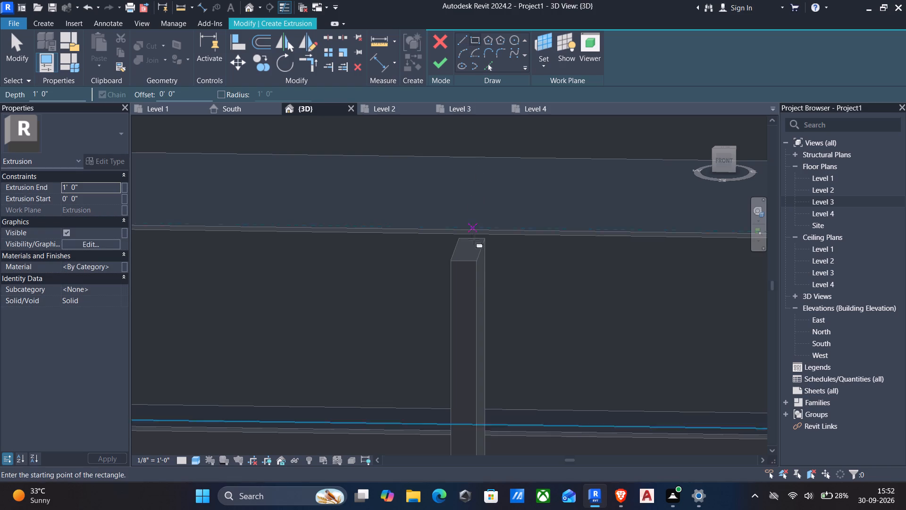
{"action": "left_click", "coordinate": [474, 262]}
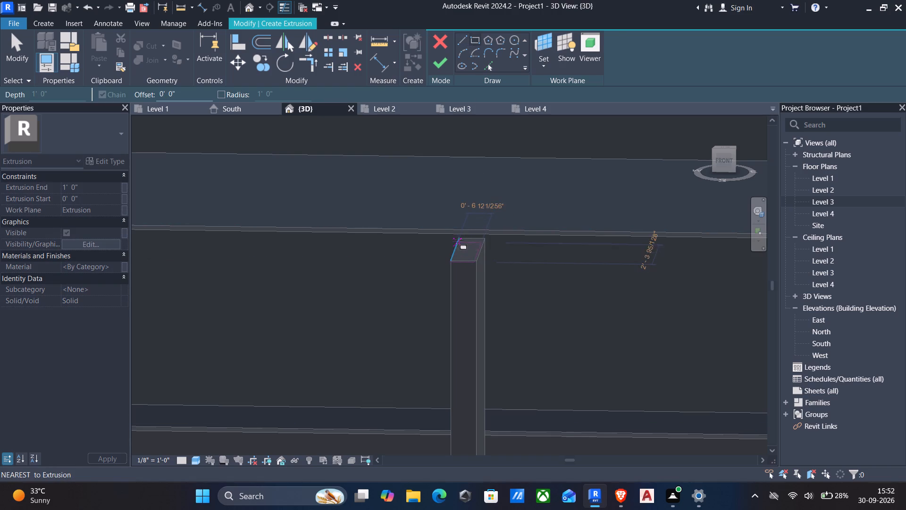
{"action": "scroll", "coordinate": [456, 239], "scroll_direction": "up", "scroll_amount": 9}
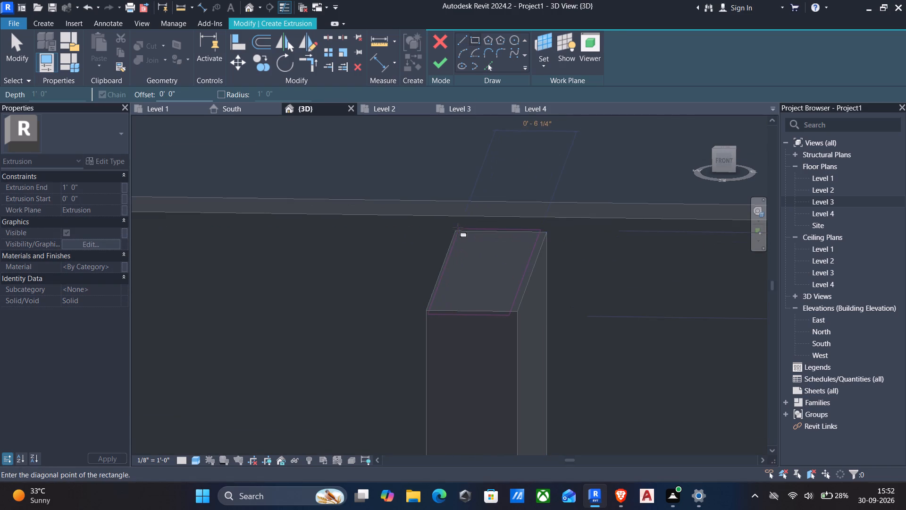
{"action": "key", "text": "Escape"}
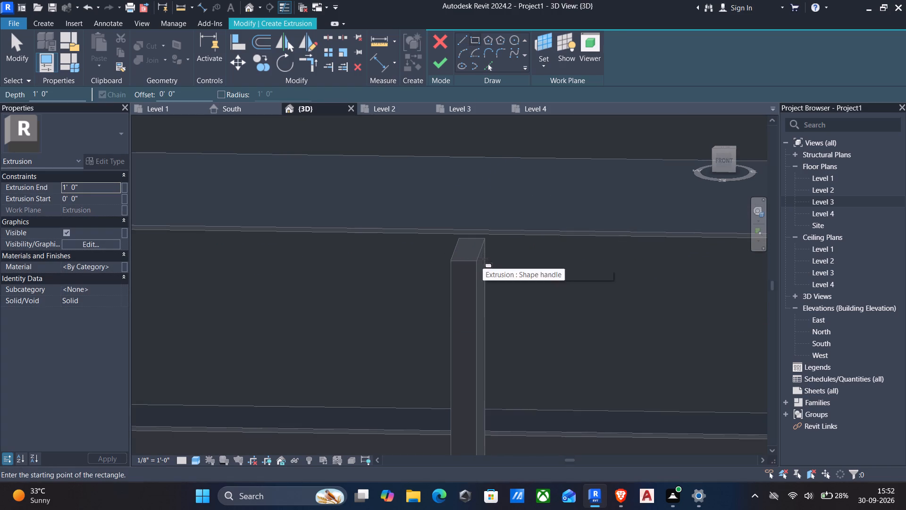
Sketch a rectangle about 7" wide corner to corner over the middle fin's top face and finish the extrusion.
{"action": "scroll", "coordinate": [483, 259], "scroll_direction": "up", "scroll_amount": 9}
{"action": "left_click", "coordinate": [476, 261]}
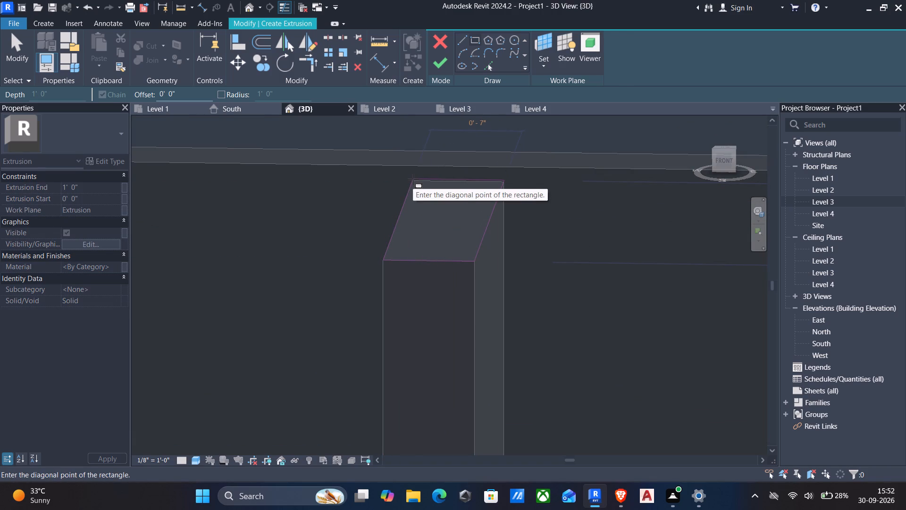
{"action": "left_click", "coordinate": [413, 180]}
{"action": "key", "text": "Escape"}
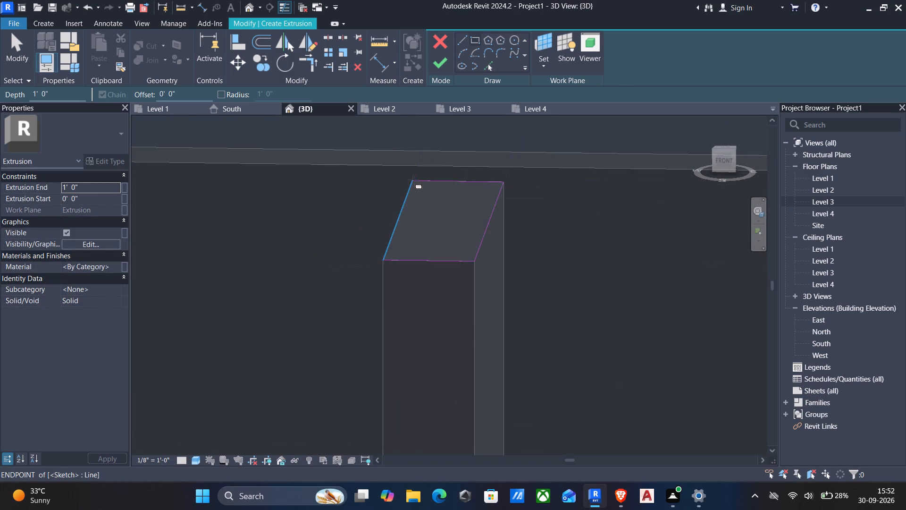
{"action": "scroll", "coordinate": [419, 175], "scroll_direction": "down", "scroll_amount": 3}
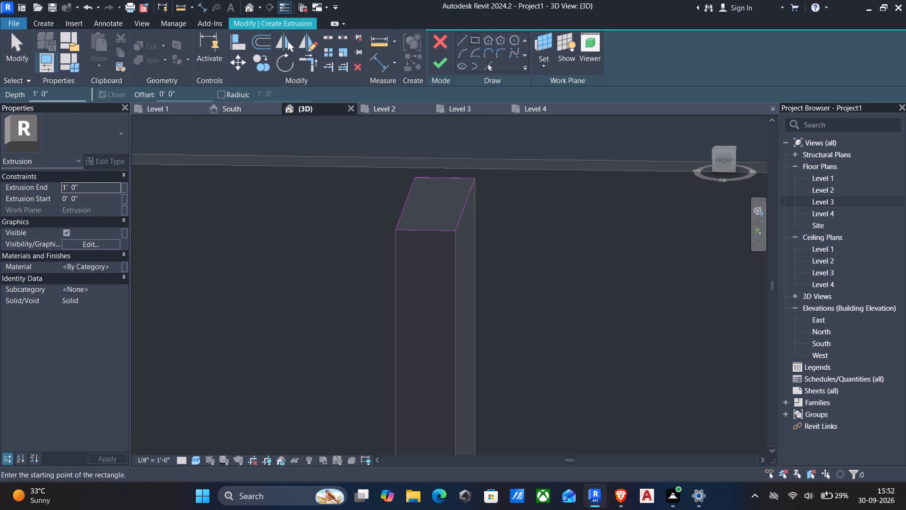
{"action": "left_click", "coordinate": [445, 66]}
Set the depth of the extrusion on top of the middle fin to 7".
{"action": "scroll", "coordinate": [172, 153], "scroll_direction": "down", "scroll_amount": 3}
{"action": "middle_click_drag", "start_coordinate": [250, 167], "coordinate": [256, 227]}
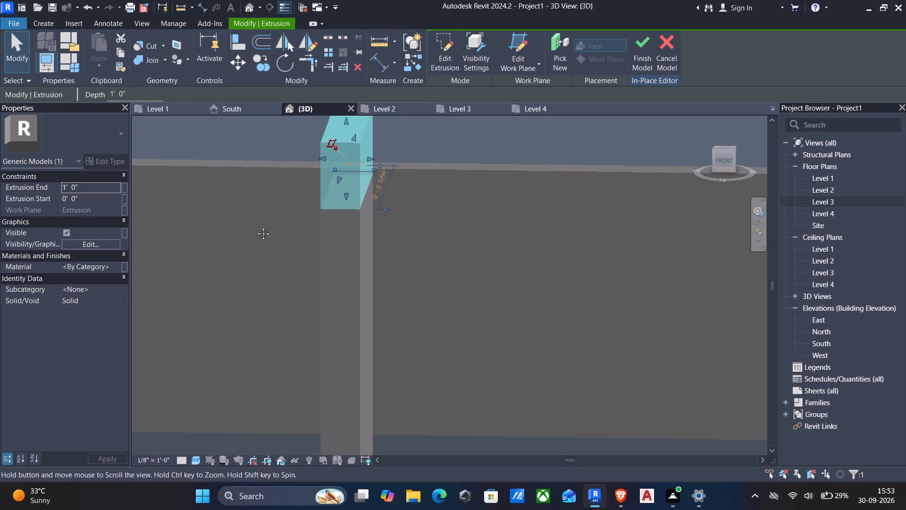
{"action": "middle_click_drag", "start_coordinate": [256, 227], "coordinate": [273, 317]}
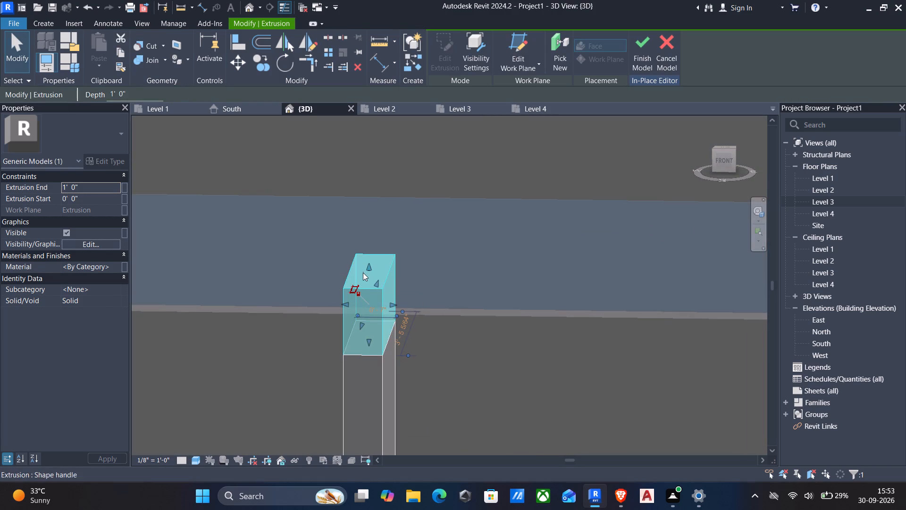
{"action": "left_click", "coordinate": [151, 93]}
{"action": "left_click_drag", "start_coordinate": [151, 93], "coordinate": [147, 95]}
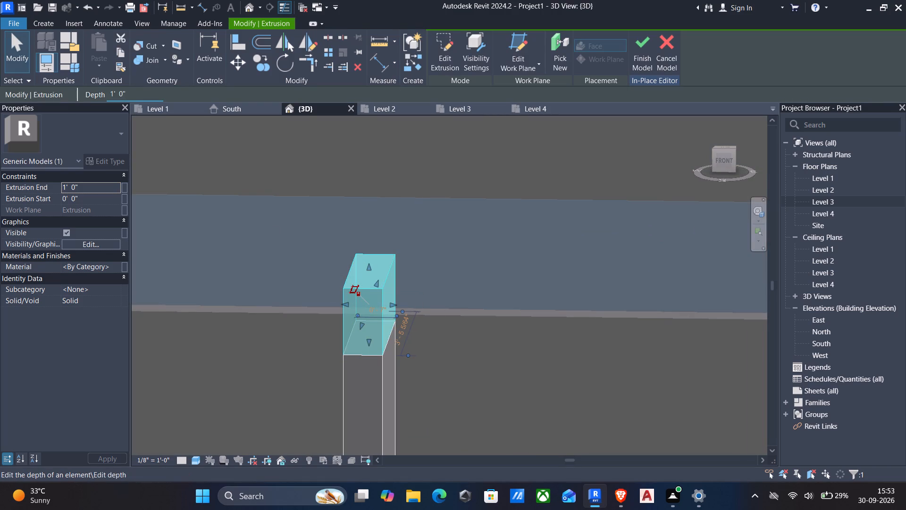
{"action": "left_click_drag", "start_coordinate": [147, 95], "coordinate": [60, 94]}
{"action": "type", "text": "7\""}
{"action": "key", "text": "Return"}
{"action": "key", "text": "Escape"}
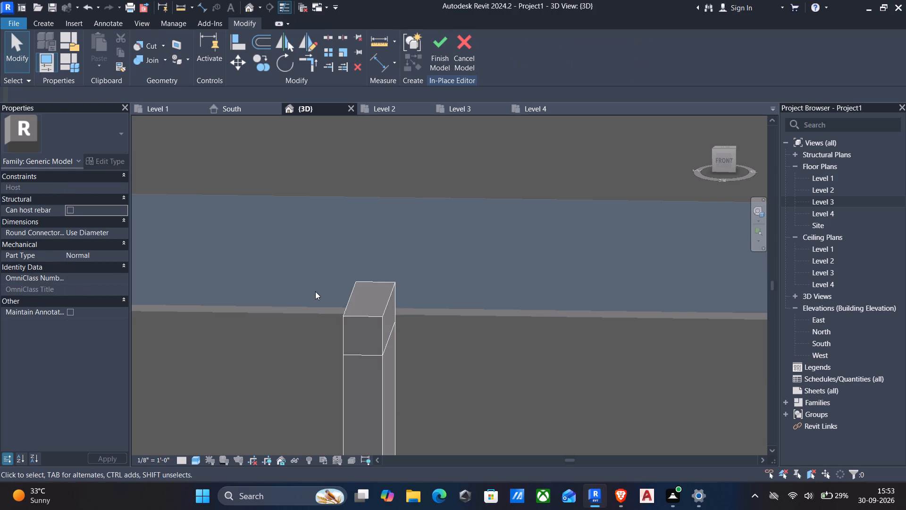
Stretch the top of the middle fin's lower extrusion slightly downward, bringing the extrusion on top of it down as well.
{"action": "middle_click_drag", "start_coordinate": [493, 340], "coordinate": [361, 341], "text": "shift"}
{"action": "scroll", "coordinate": [368, 341], "scroll_direction": "down", "scroll_amount": 3}
{"action": "middle_click_drag", "start_coordinate": [381, 336], "coordinate": [428, 290]}
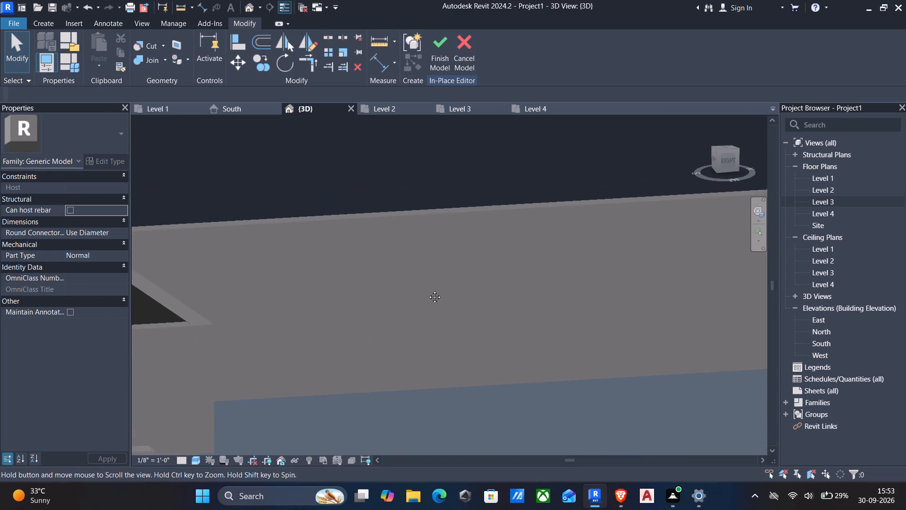
{"action": "middle_click_drag", "start_coordinate": [428, 290], "coordinate": [530, 242]}
{"action": "scroll", "coordinate": [523, 244], "scroll_direction": "down", "scroll_amount": 2}
{"action": "middle_click_drag", "start_coordinate": [419, 288], "coordinate": [462, 267]}
{"action": "scroll", "coordinate": [462, 267], "scroll_direction": "down", "scroll_amount": 3}
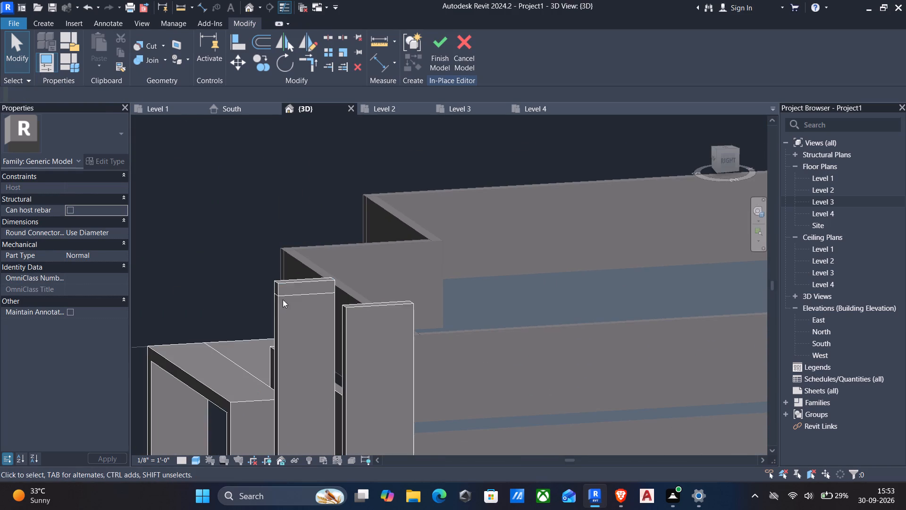
{"action": "scroll", "coordinate": [286, 293], "scroll_direction": "up", "scroll_amount": 4}
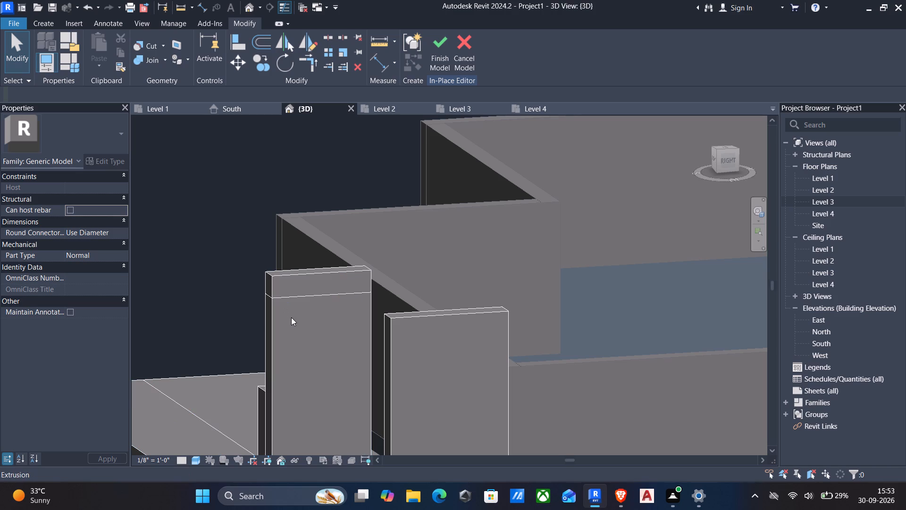
{"action": "left_click", "coordinate": [274, 320]}
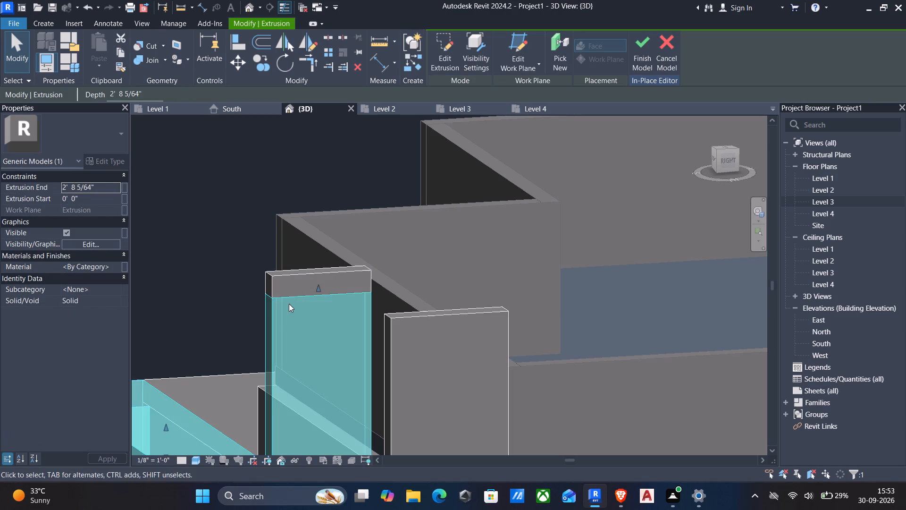
{"action": "left_click_drag", "start_coordinate": [320, 292], "coordinate": [321, 311]}
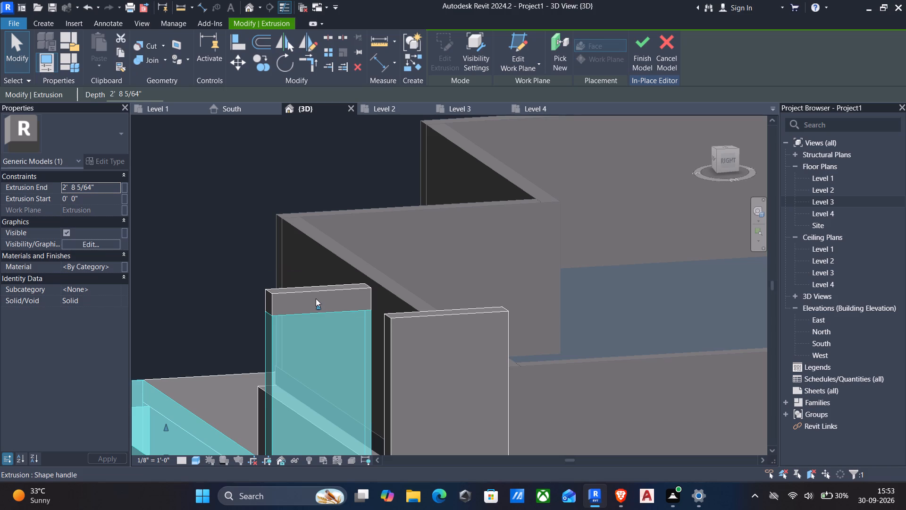
{"action": "key", "text": "Escape"}
{"action": "left_click", "coordinate": [314, 293]}
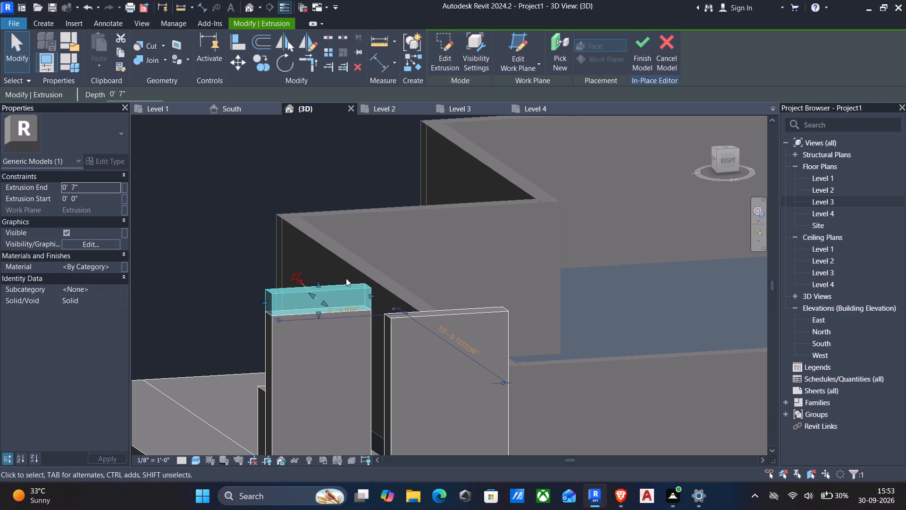
{"action": "key", "text": "Escape"}
Stretch the top of the middle fin's lower extrusion slightly upward so its cap comes closer to the parapet's top edge.
{"action": "middle_click_drag", "start_coordinate": [339, 295], "coordinate": [402, 286], "text": "shift"}
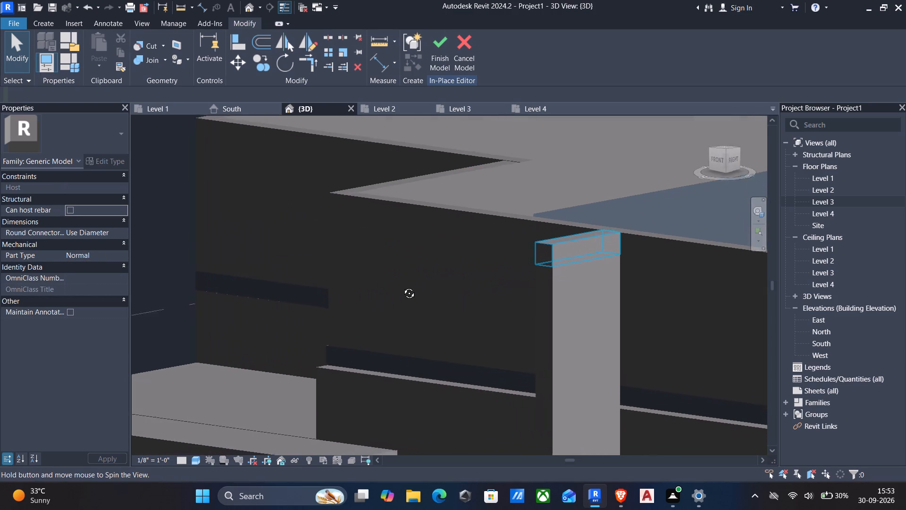
{"action": "middle_click_drag", "start_coordinate": [402, 286], "coordinate": [403, 286], "text": "shift"}
{"action": "scroll", "coordinate": [403, 286], "scroll_direction": "down", "scroll_amount": 2}
{"action": "middle_click_drag", "start_coordinate": [434, 259], "coordinate": [400, 266]}
{"action": "scroll", "coordinate": [551, 257], "scroll_direction": "up", "scroll_amount": 6}
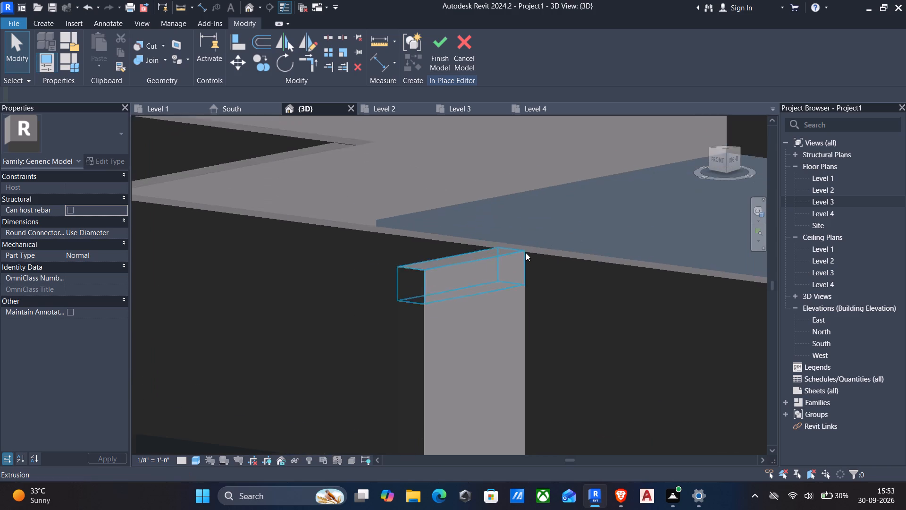
{"action": "scroll", "coordinate": [526, 253], "scroll_direction": "up", "scroll_amount": 3}
{"action": "middle_click_drag", "start_coordinate": [521, 266], "coordinate": [482, 276], "text": "shift"}
{"action": "scroll", "coordinate": [482, 276], "scroll_direction": "down", "scroll_amount": 2, "text": "shift"}
{"action": "middle_click_drag", "start_coordinate": [484, 275], "coordinate": [771, 169]}
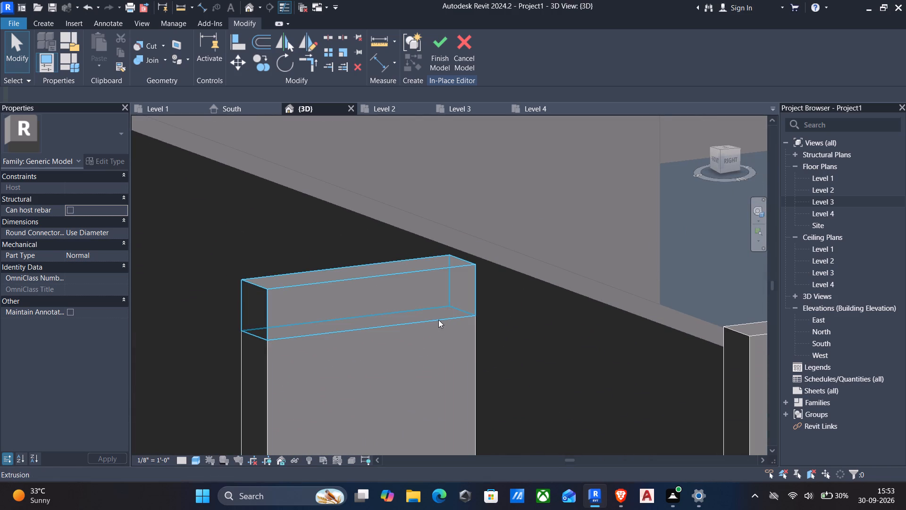
{"action": "left_click", "coordinate": [438, 320]}
{"action": "key", "text": "Escape"}
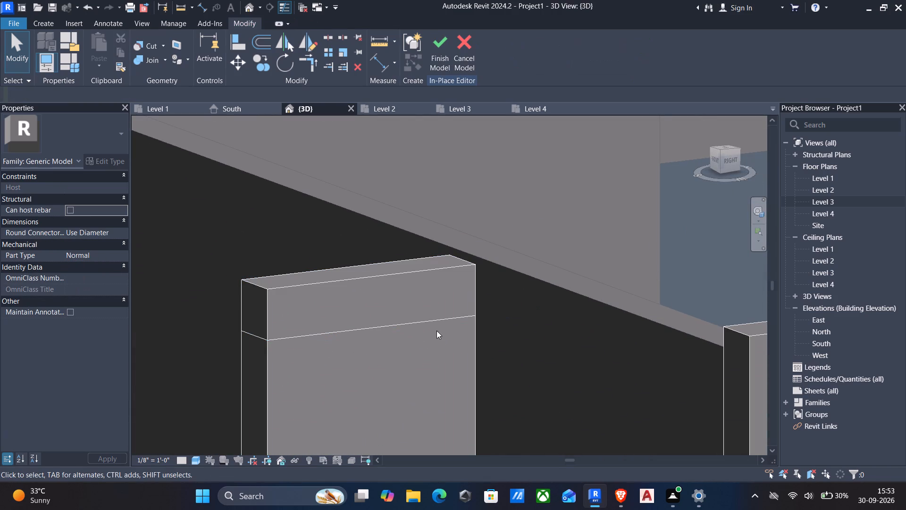
{"action": "left_click", "coordinate": [436, 331]}
{"action": "left_click", "coordinate": [476, 321]}
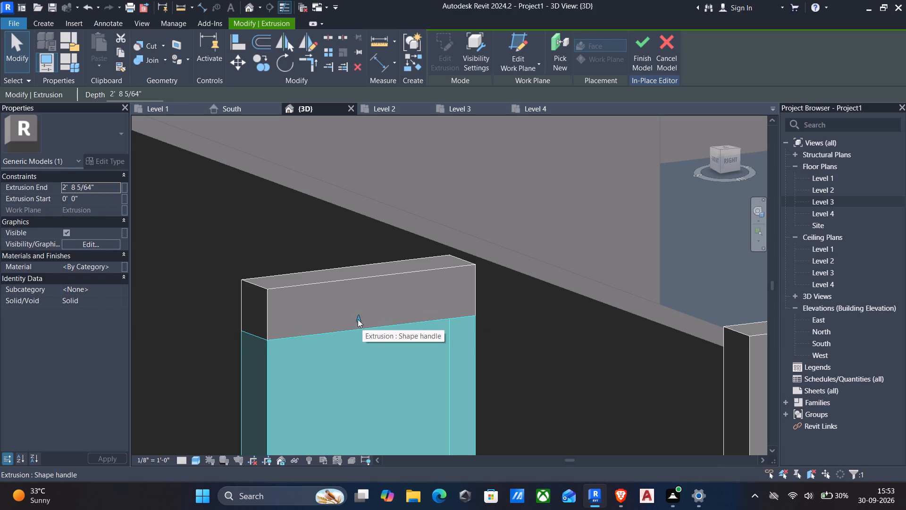
{"action": "left_click_drag", "start_coordinate": [358, 319], "coordinate": [353, 316]}
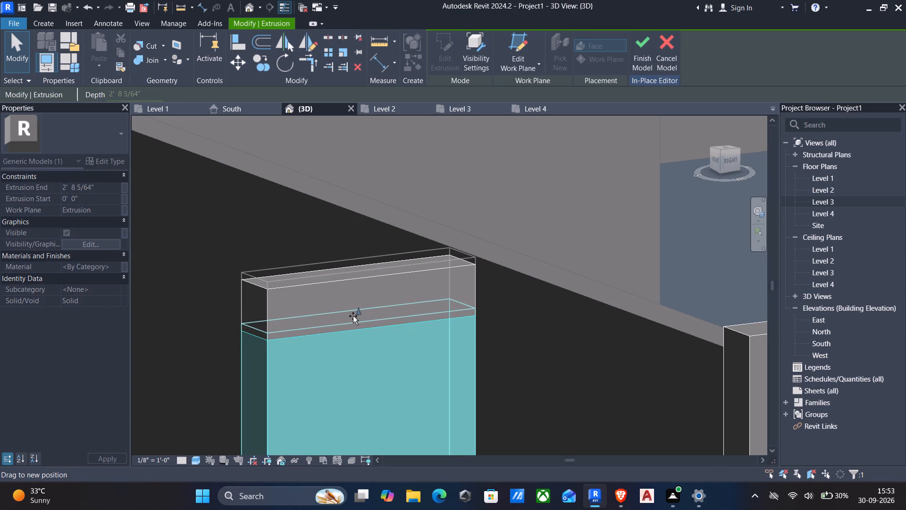
{"action": "left_click_drag", "start_coordinate": [353, 316], "coordinate": [353, 316]}
{"action": "key", "text": "Escape"}
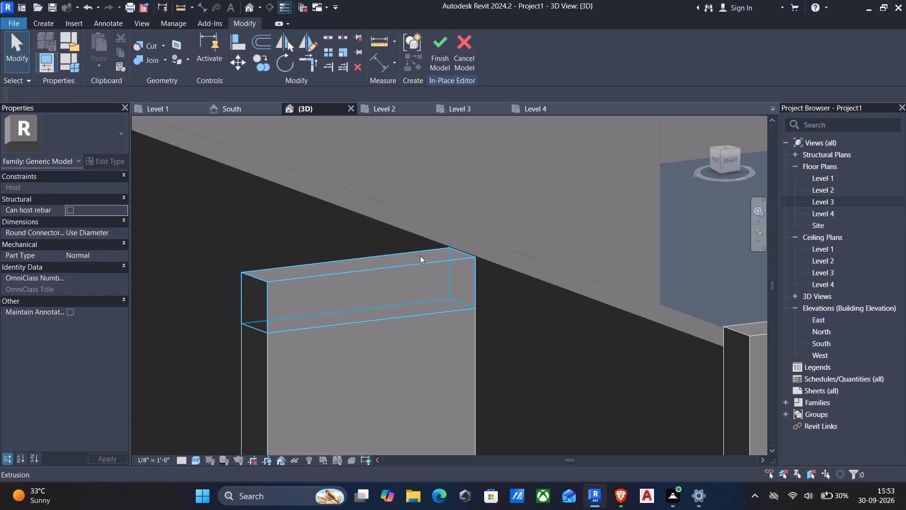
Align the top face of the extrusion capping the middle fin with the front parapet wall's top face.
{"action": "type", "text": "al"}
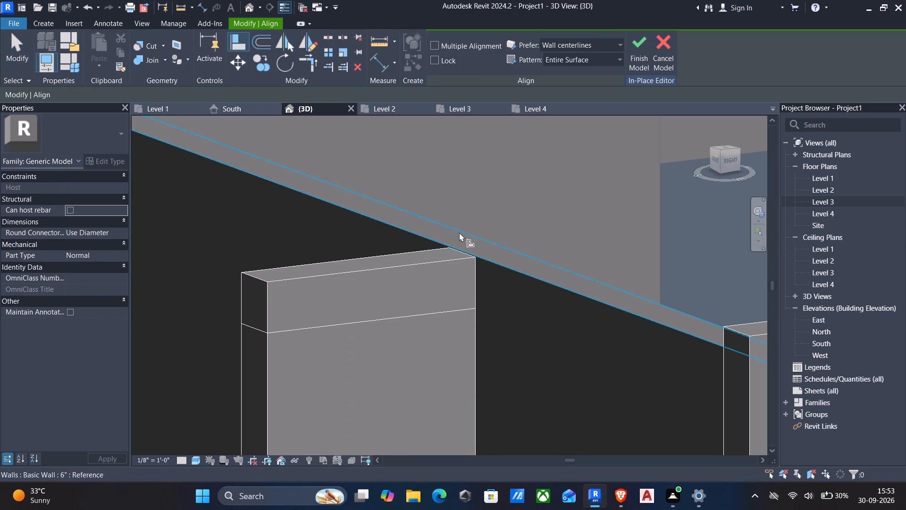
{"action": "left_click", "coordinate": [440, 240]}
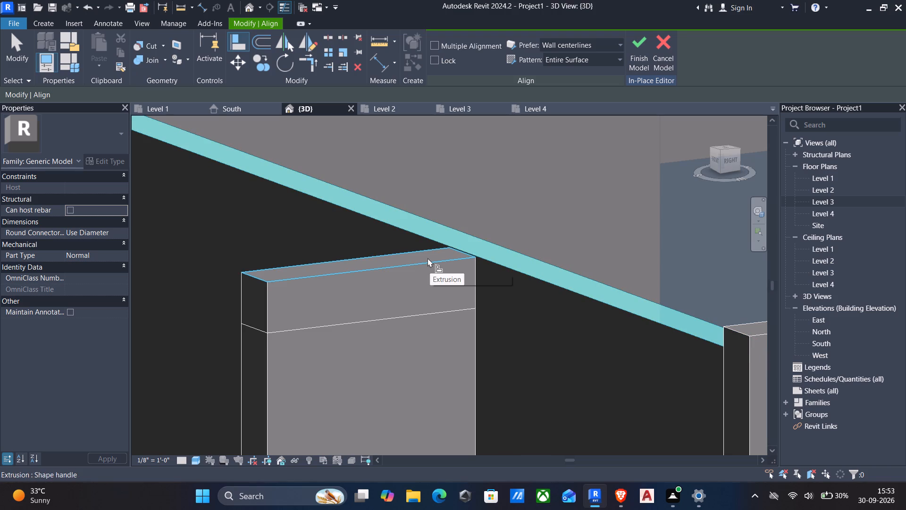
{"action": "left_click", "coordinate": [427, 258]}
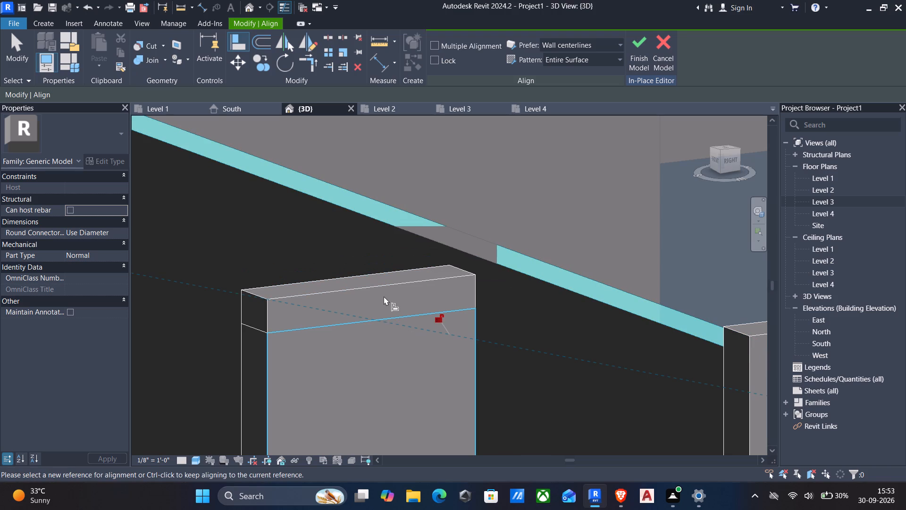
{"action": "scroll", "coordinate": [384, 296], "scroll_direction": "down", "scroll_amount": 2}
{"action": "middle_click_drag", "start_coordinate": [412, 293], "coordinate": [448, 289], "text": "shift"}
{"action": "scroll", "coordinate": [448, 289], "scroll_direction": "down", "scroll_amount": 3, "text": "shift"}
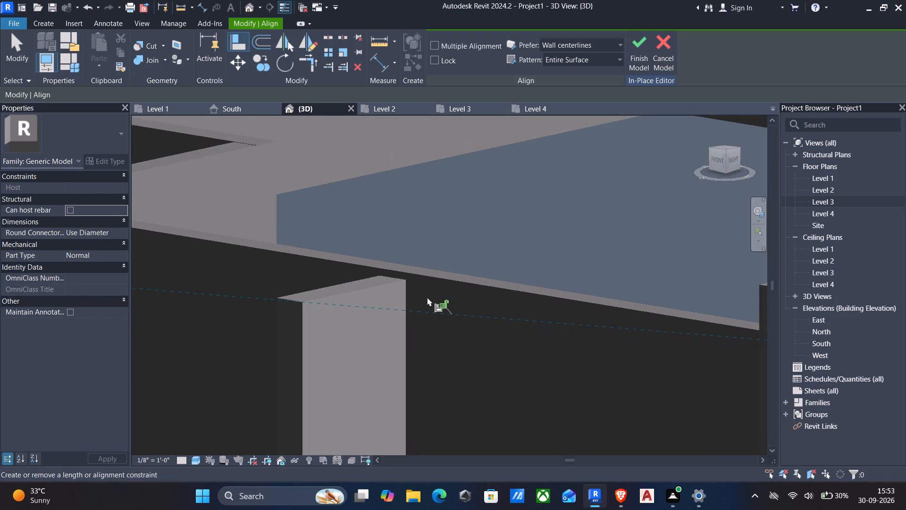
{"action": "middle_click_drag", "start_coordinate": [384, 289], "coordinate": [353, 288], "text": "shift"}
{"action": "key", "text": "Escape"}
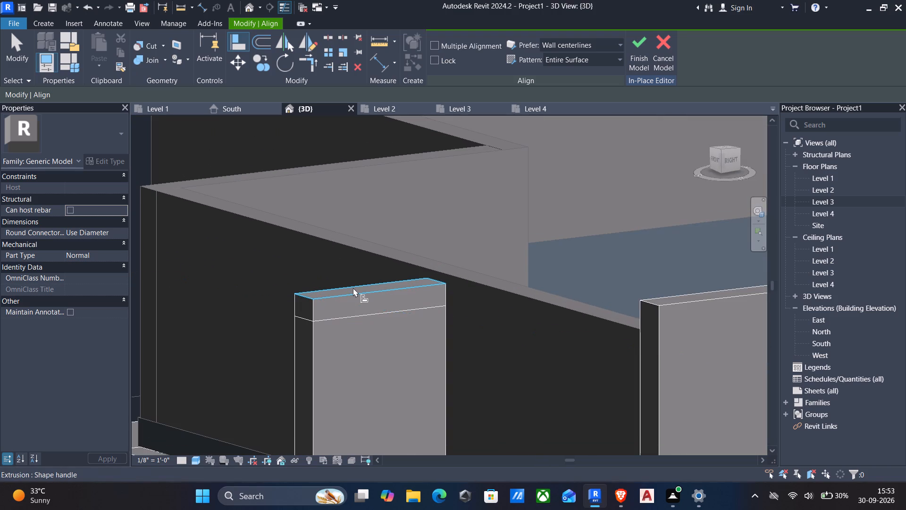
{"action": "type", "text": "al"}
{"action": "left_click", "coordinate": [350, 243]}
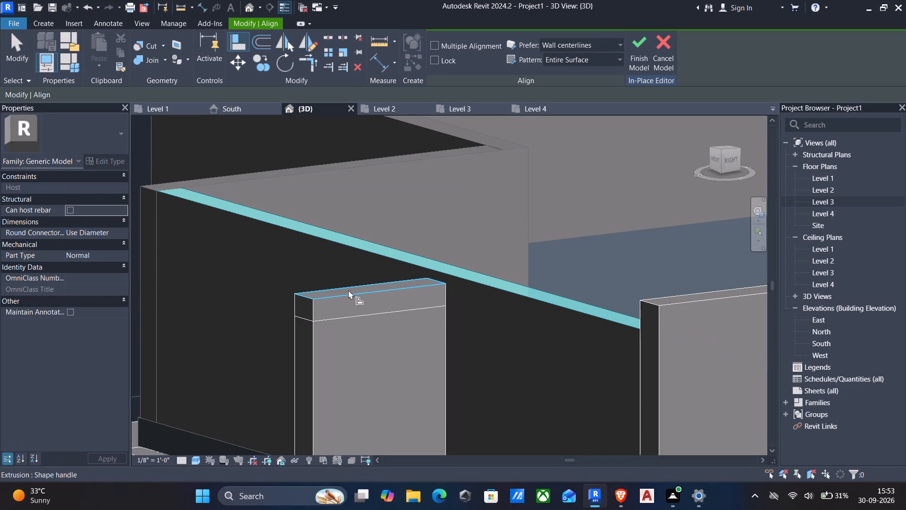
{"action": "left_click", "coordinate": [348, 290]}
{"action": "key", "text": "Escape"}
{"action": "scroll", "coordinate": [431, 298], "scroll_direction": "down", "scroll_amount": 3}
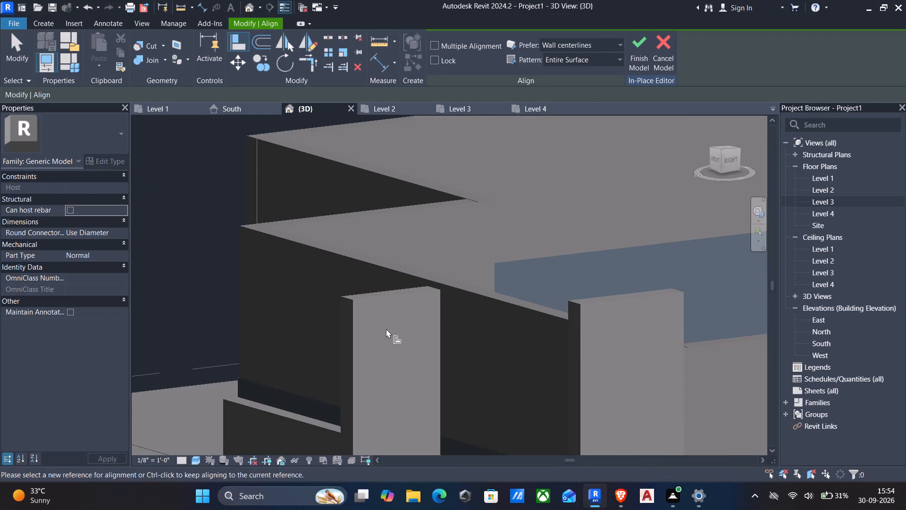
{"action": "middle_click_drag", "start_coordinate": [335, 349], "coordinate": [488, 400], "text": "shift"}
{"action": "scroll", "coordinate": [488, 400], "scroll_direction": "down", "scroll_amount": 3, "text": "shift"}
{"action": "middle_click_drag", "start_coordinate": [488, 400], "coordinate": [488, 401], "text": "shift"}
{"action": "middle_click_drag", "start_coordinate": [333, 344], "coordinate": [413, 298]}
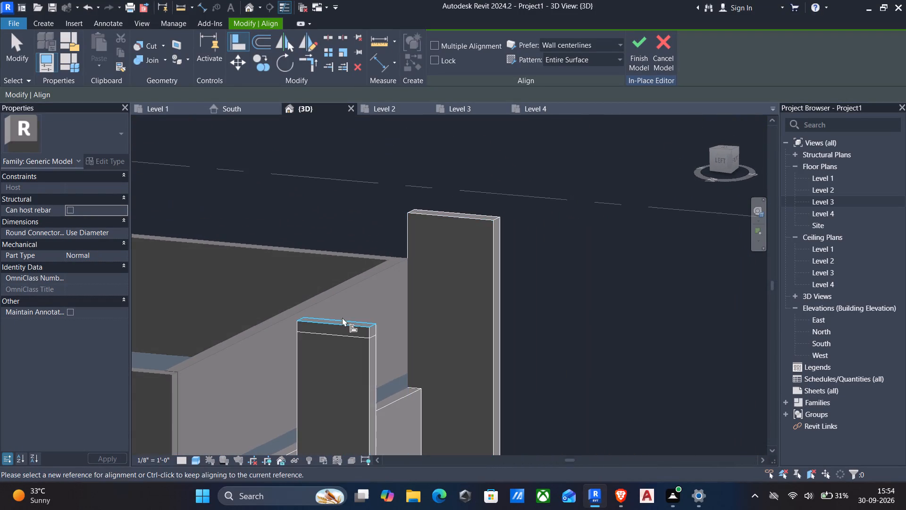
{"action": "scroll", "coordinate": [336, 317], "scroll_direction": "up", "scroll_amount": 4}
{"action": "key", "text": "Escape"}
Stretch the top of the middle fin's cap extrusion upward to a depth of about 7 7/8".
{"action": "left_click", "coordinate": [326, 329]}
{"action": "scroll", "coordinate": [326, 329], "scroll_direction": "up", "scroll_amount": 1}
{"action": "left_click_drag", "start_coordinate": [337, 323], "coordinate": [336, 309]}
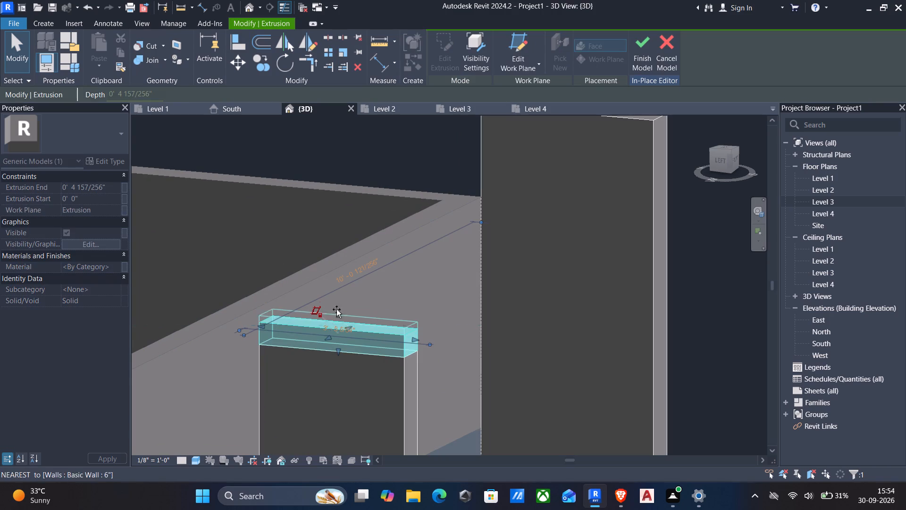
{"action": "left_click_drag", "start_coordinate": [336, 309], "coordinate": [339, 310]}
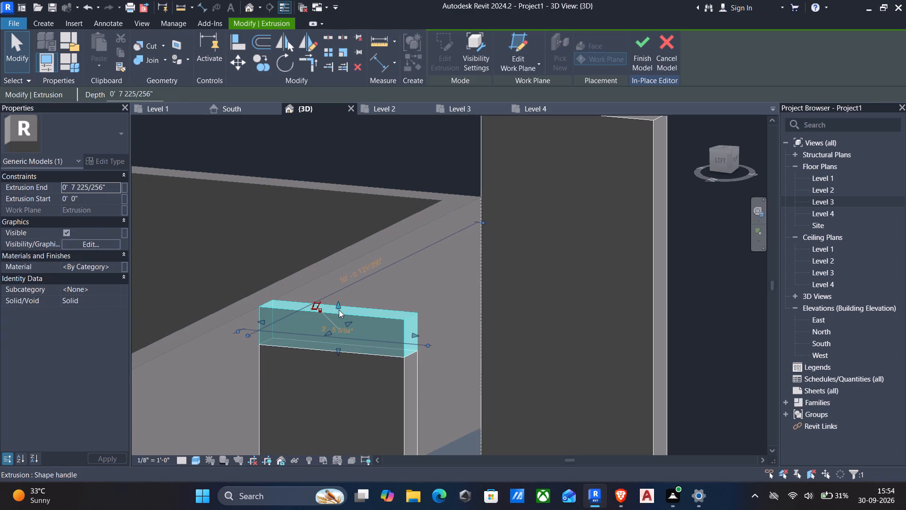
{"action": "key", "text": "Escape"}
Examine the middle fin's top against the parapet and the neighbouring fins from several angles.
{"action": "scroll", "coordinate": [289, 311], "scroll_direction": "up", "scroll_amount": 11}
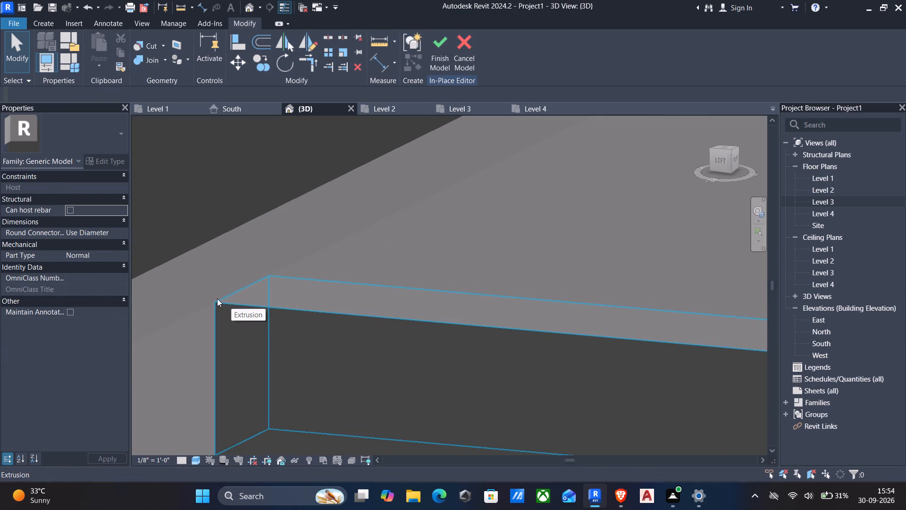
{"action": "scroll", "coordinate": [241, 303], "scroll_direction": "down", "scroll_amount": 4}
{"action": "middle_click_drag", "start_coordinate": [373, 323], "coordinate": [298, 318], "text": "shift"}
{"action": "scroll", "coordinate": [298, 318], "scroll_direction": "down", "scroll_amount": 1, "text": "shift"}
{"action": "scroll", "coordinate": [300, 301], "scroll_direction": "down", "scroll_amount": 3}
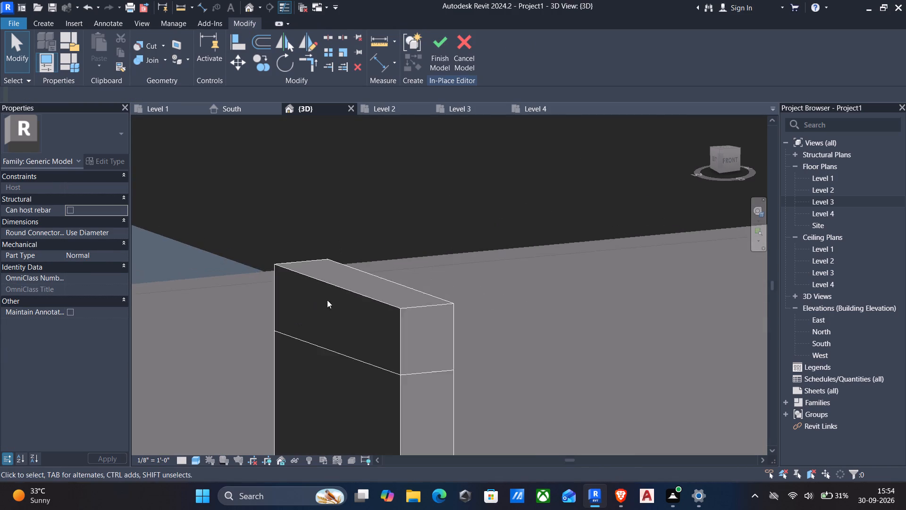
{"action": "middle_click_drag", "start_coordinate": [345, 294], "coordinate": [210, 310], "text": "shift"}
{"action": "scroll", "coordinate": [210, 310], "scroll_direction": "down", "scroll_amount": 3}
{"action": "middle_click_drag", "start_coordinate": [656, 314], "coordinate": [492, 302], "text": "shift"}
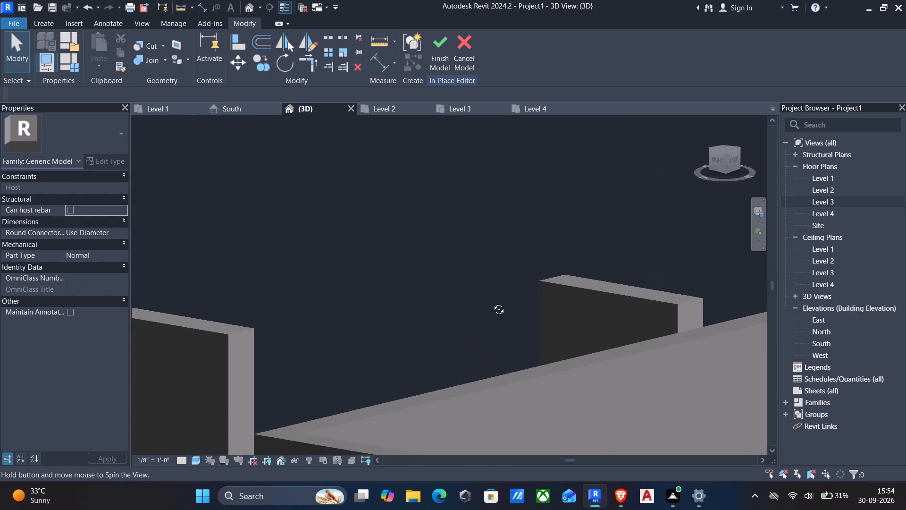
{"action": "middle_click_drag", "start_coordinate": [492, 302], "coordinate": [570, 349], "text": "shift"}
{"action": "scroll", "coordinate": [570, 349], "scroll_direction": "down", "scroll_amount": 7, "text": "shift"}
{"action": "middle_click_drag", "start_coordinate": [568, 345], "coordinate": [568, 359], "text": "shift"}
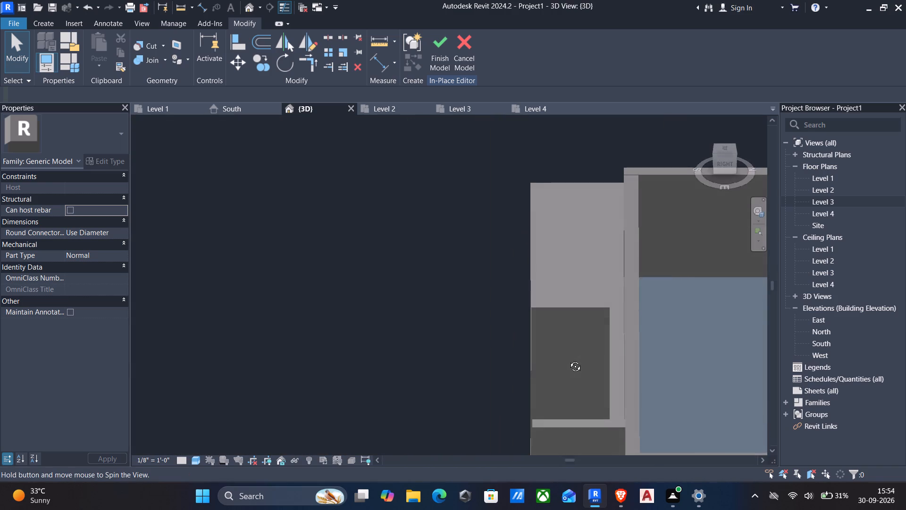
{"action": "middle_click_drag", "start_coordinate": [568, 359], "coordinate": [581, 450], "text": "shift"}
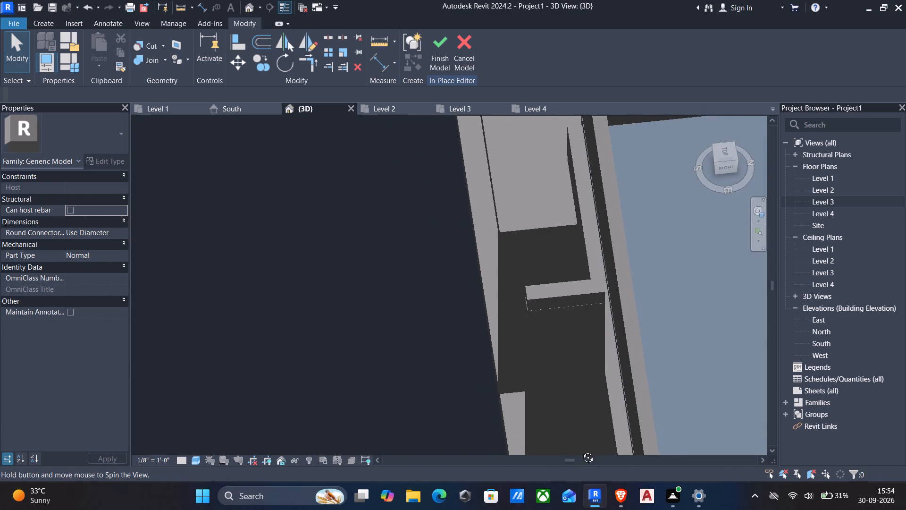
{"action": "middle_click_drag", "start_coordinate": [581, 450], "coordinate": [614, 393], "text": "shift"}
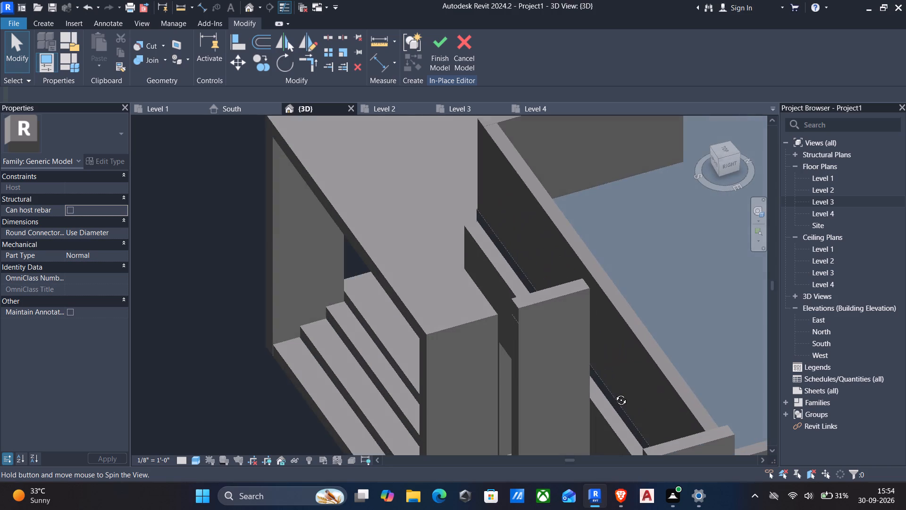
{"action": "middle_click_drag", "start_coordinate": [614, 393], "coordinate": [690, 357], "text": "shift"}
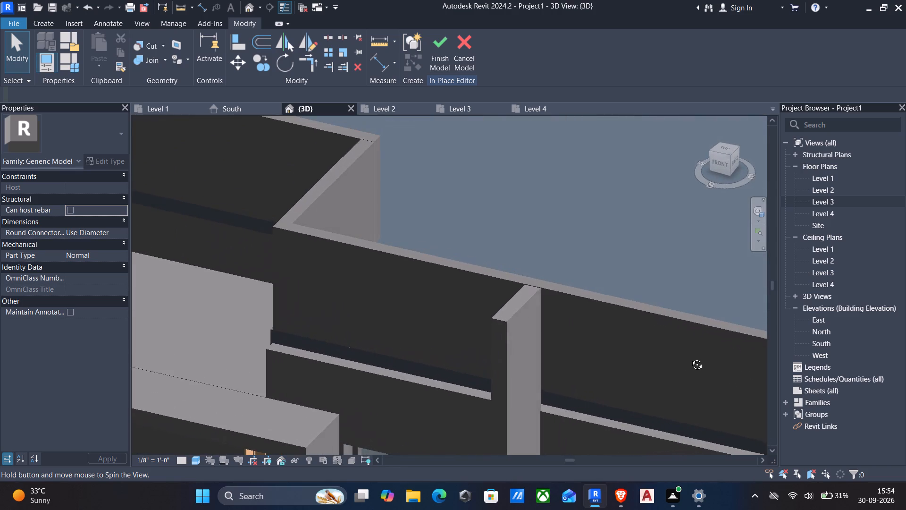
{"action": "middle_click_drag", "start_coordinate": [690, 357], "coordinate": [728, 329], "text": "shift"}
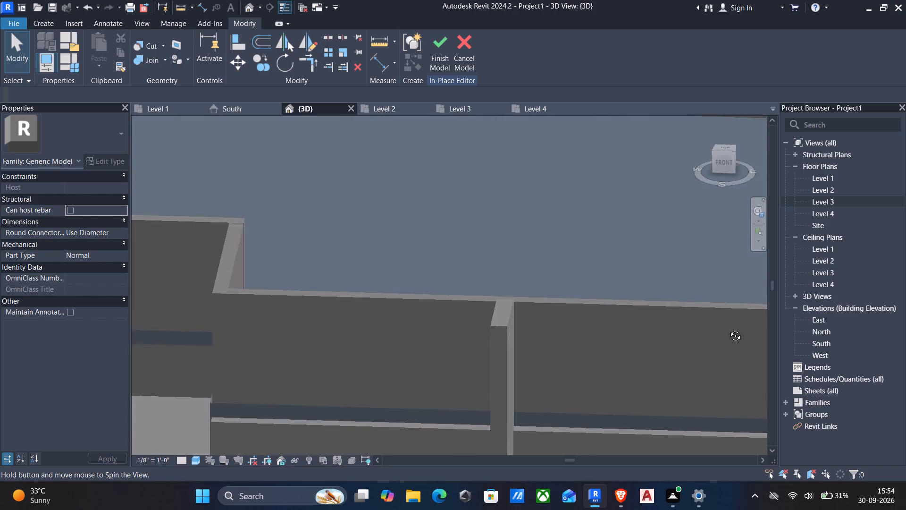
{"action": "middle_click_drag", "start_coordinate": [728, 329], "coordinate": [696, 318], "text": "shift"}
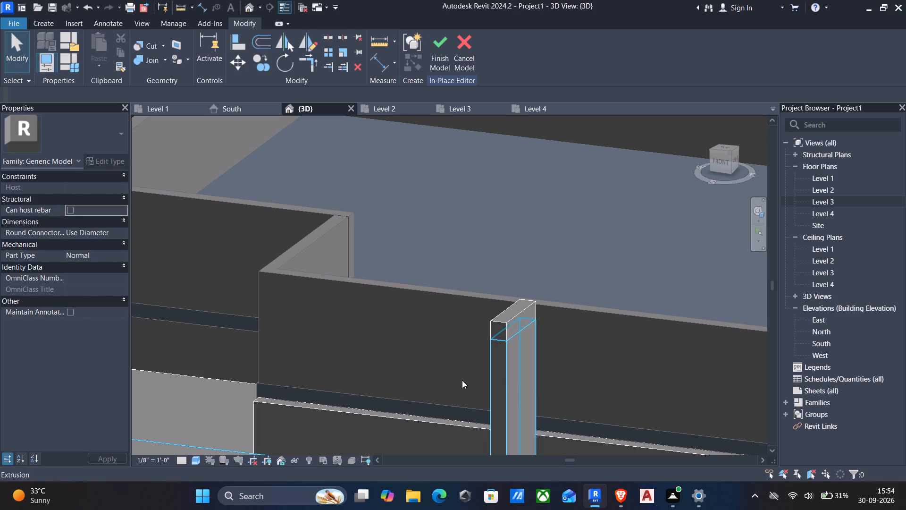
{"action": "scroll", "coordinate": [341, 421], "scroll_direction": "up", "scroll_amount": 5}
{"action": "scroll", "coordinate": [341, 421], "scroll_direction": "down", "scroll_amount": 5}
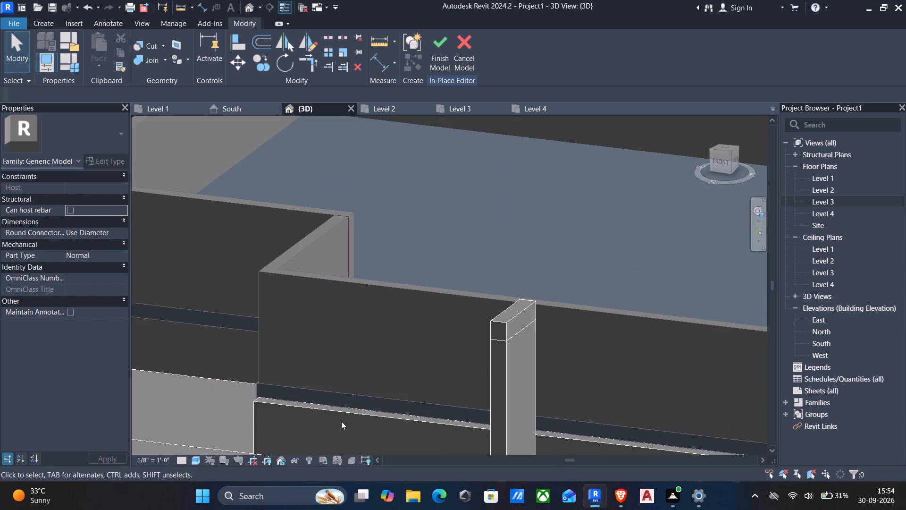
{"action": "middle_click_drag", "start_coordinate": [364, 423], "coordinate": [509, 483], "text": "shift"}
{"action": "middle_click_drag", "start_coordinate": [509, 483], "coordinate": [491, 484], "text": "shift"}
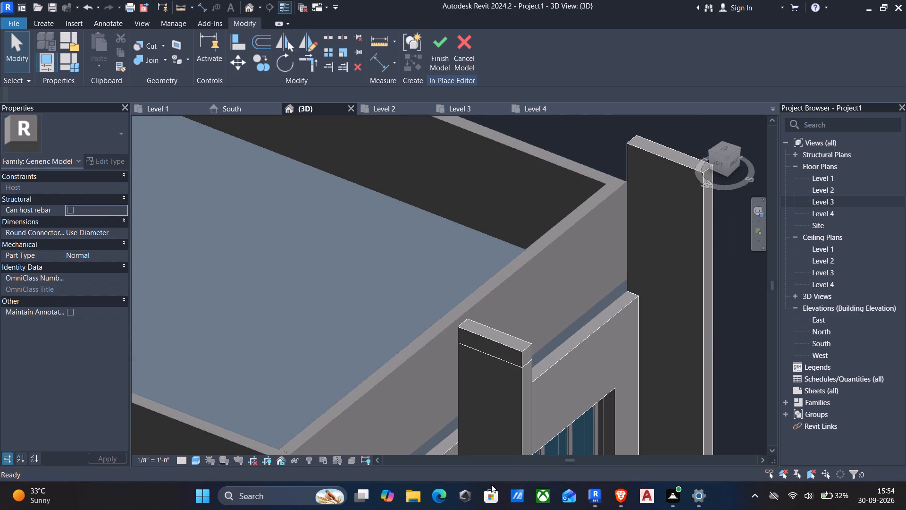
{"action": "middle_click_drag", "start_coordinate": [491, 484], "coordinate": [466, 459], "text": "shift"}
{"action": "middle_click_drag", "start_coordinate": [464, 433], "coordinate": [367, 392]}
{"action": "scroll", "coordinate": [367, 392], "scroll_direction": "down", "scroll_amount": 4, "text": "shift"}
{"action": "middle_click_drag", "start_coordinate": [387, 387], "coordinate": [313, 340], "text": "shift"}
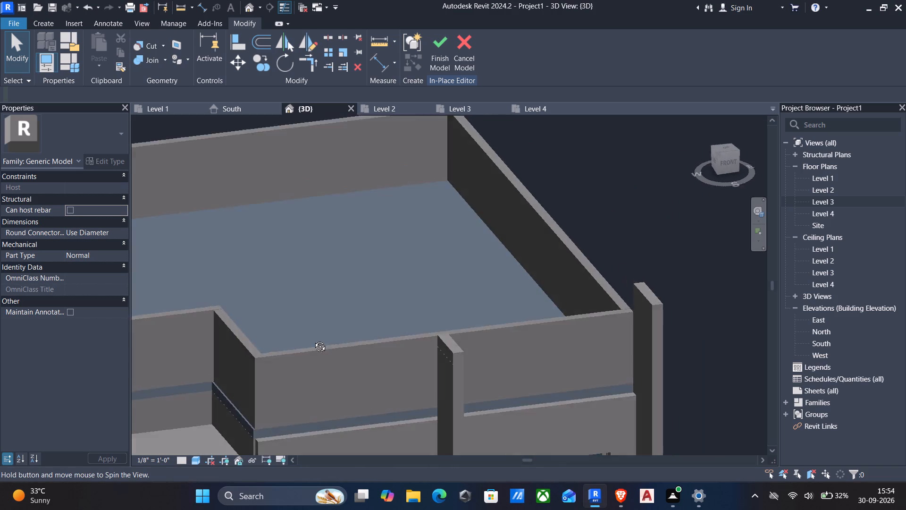
Stretch the middle fin's cap extrusion sideways along the front parapet toward the porch, ending slightly past the parapet's recessed corner.
{"action": "middle_click_drag", "start_coordinate": [313, 340], "coordinate": [269, 291], "text": "shift"}
{"action": "scroll", "coordinate": [346, 363], "scroll_direction": "down", "scroll_amount": 3}
{"action": "middle_click_drag", "start_coordinate": [366, 377], "coordinate": [279, 409], "text": "shift"}
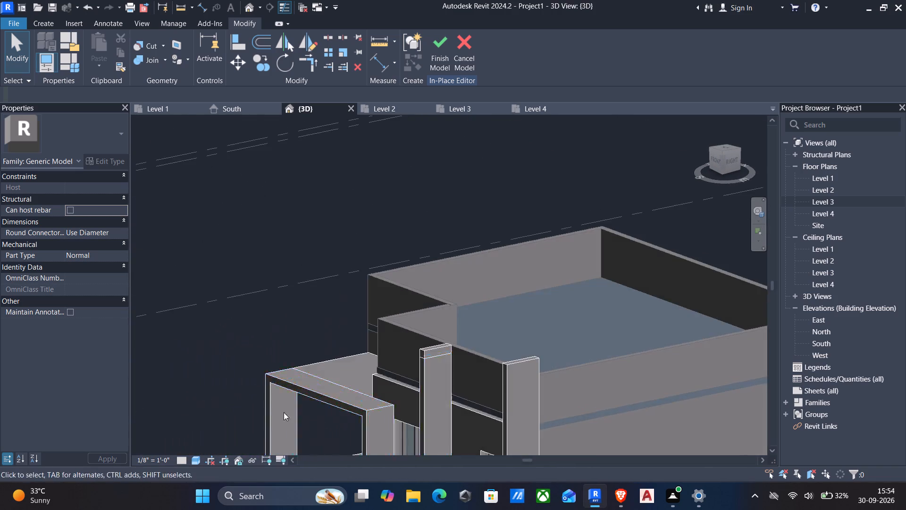
{"action": "scroll", "coordinate": [395, 388], "scroll_direction": "down", "scroll_amount": 3}
{"action": "middle_click_drag", "start_coordinate": [506, 369], "coordinate": [492, 421], "text": "shift"}
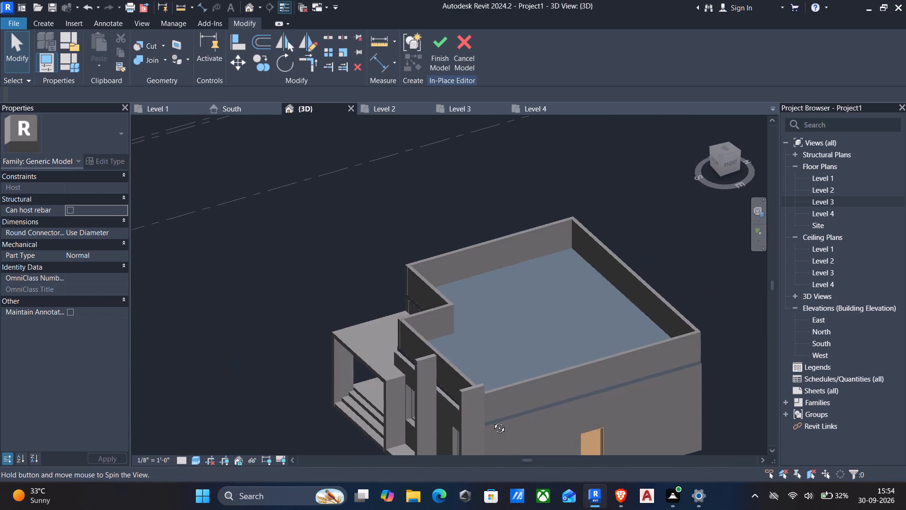
{"action": "middle_click_drag", "start_coordinate": [492, 421], "coordinate": [589, 309], "text": "shift"}
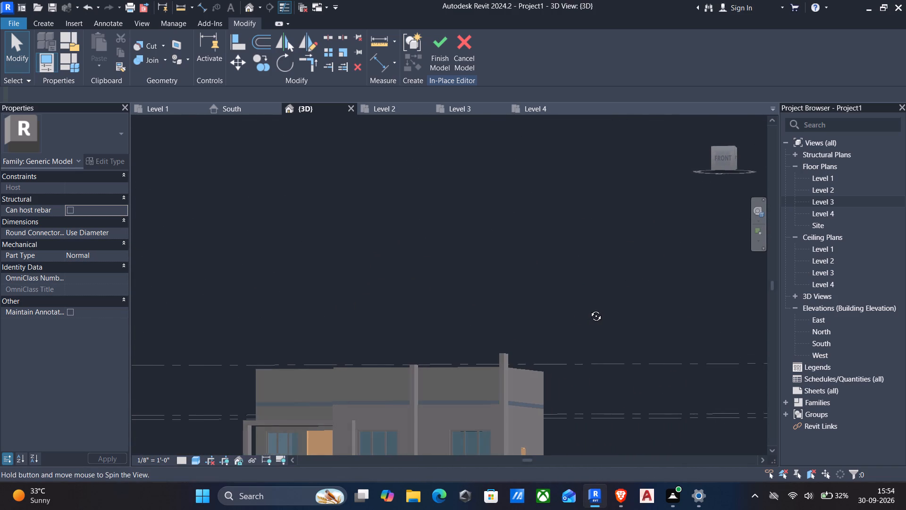
{"action": "middle_click_drag", "start_coordinate": [589, 309], "coordinate": [589, 309], "text": "shift"}
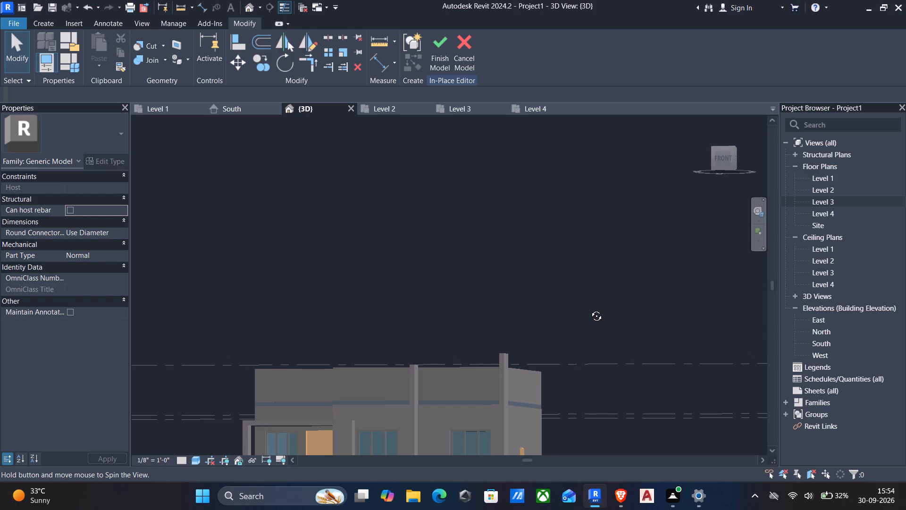
{"action": "middle_click_drag", "start_coordinate": [589, 309], "coordinate": [589, 309], "text": "shift"}
{"action": "middle_click_drag", "start_coordinate": [483, 334], "coordinate": [464, 352], "text": "shift"}
{"action": "scroll", "coordinate": [477, 341], "scroll_direction": "down", "scroll_amount": 1, "text": "shift"}
{"action": "left_click", "coordinate": [413, 367]}
{"action": "scroll", "coordinate": [392, 372], "scroll_direction": "up", "scroll_amount": 4}
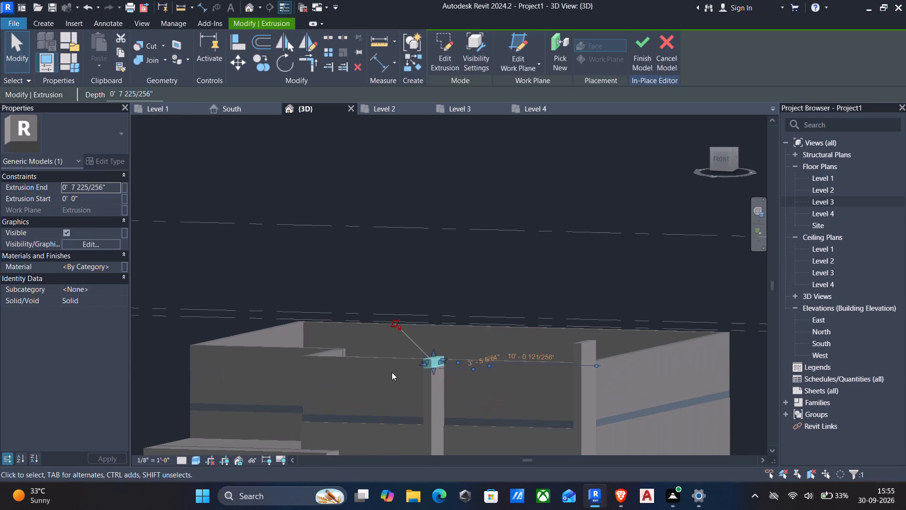
{"action": "middle_click_drag", "start_coordinate": [386, 383], "coordinate": [430, 377], "text": "shift"}
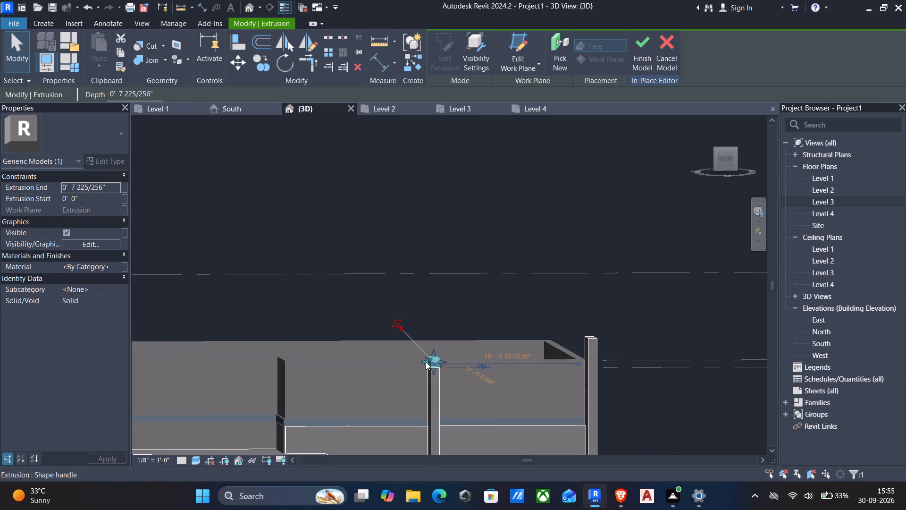
{"action": "left_click_drag", "start_coordinate": [426, 361], "coordinate": [255, 369]}
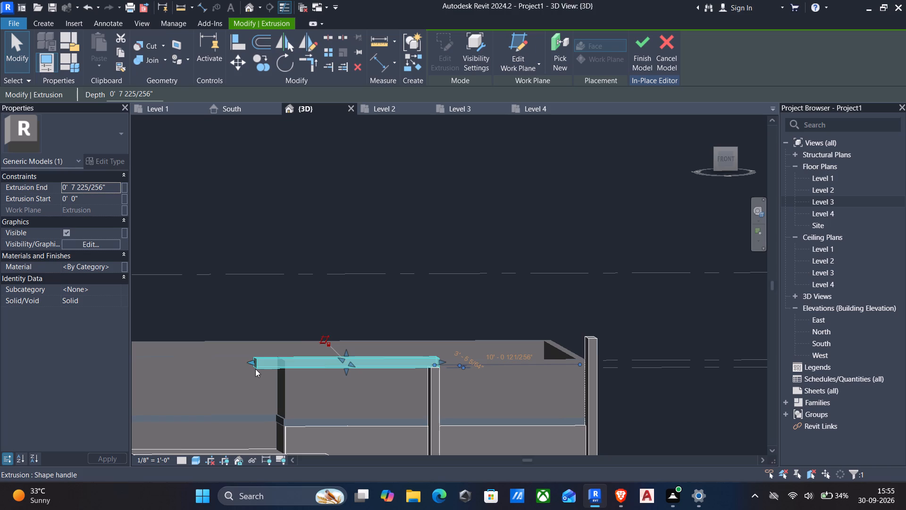
Check the lengthened cap on the front facade and finish the in-place model.
{"action": "scroll", "coordinate": [508, 144], "scroll_direction": "down", "scroll_amount": 4}
{"action": "middle_click_drag", "start_coordinate": [458, 180], "coordinate": [480, 206]}
{"action": "middle_click_drag", "start_coordinate": [480, 206], "coordinate": [532, 306], "text": "shift"}
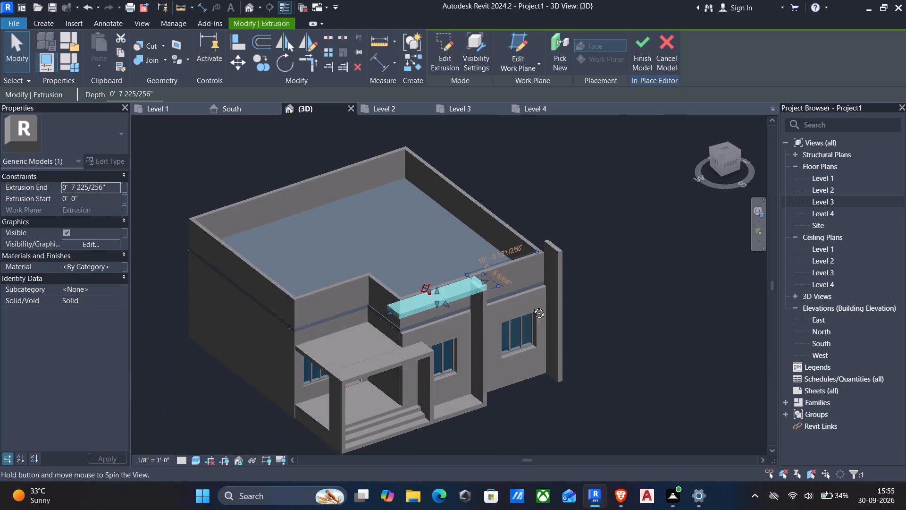
{"action": "middle_click_drag", "start_coordinate": [532, 306], "coordinate": [570, 255], "text": "shift"}
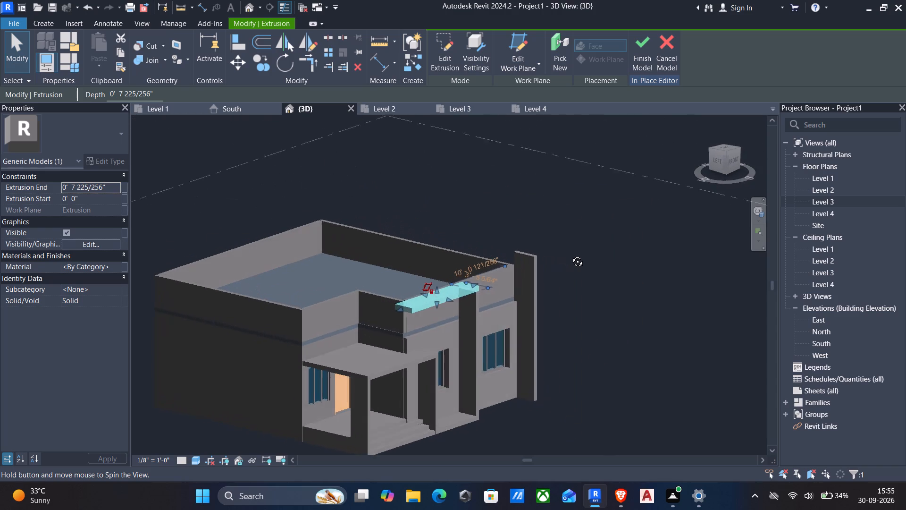
{"action": "middle_click_drag", "start_coordinate": [570, 255], "coordinate": [571, 255], "text": "shift"}
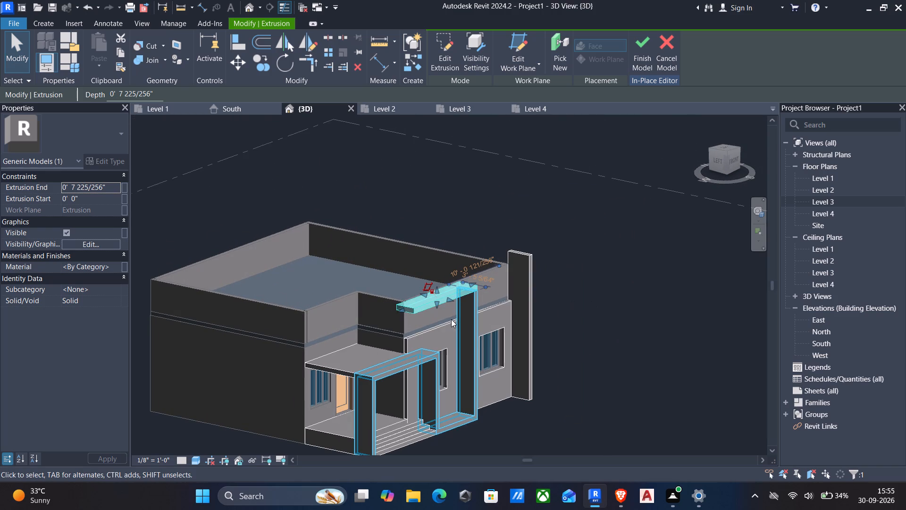
{"action": "key", "text": "Escape"}
{"action": "scroll", "coordinate": [433, 312], "scroll_direction": "up", "scroll_amount": 3}
{"action": "scroll", "coordinate": [470, 314], "scroll_direction": "down", "scroll_amount": 2}
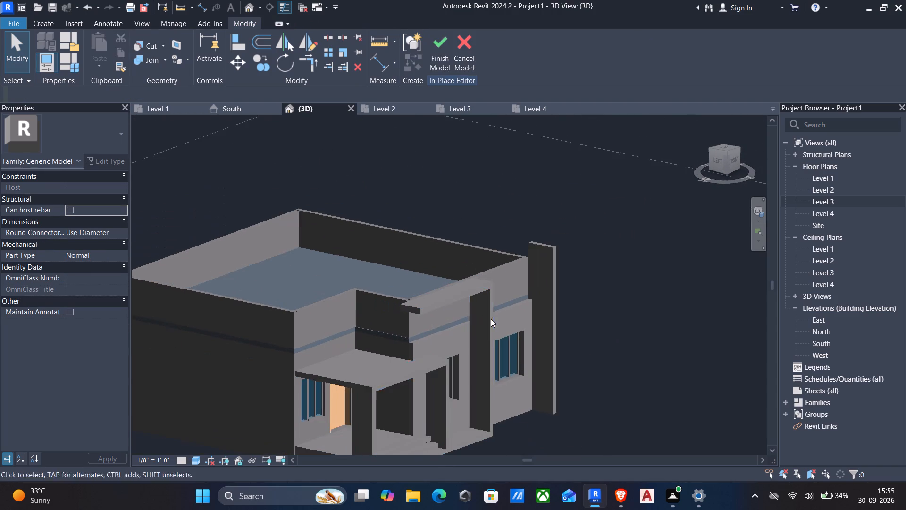
{"action": "middle_click_drag", "start_coordinate": [491, 319], "coordinate": [361, 292], "text": "shift"}
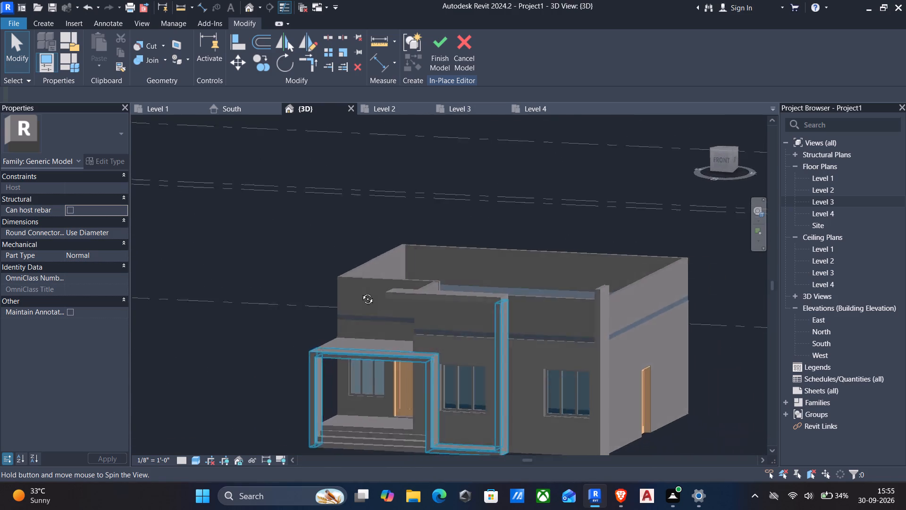
{"action": "middle_click_drag", "start_coordinate": [361, 292], "coordinate": [431, 288], "text": "shift"}
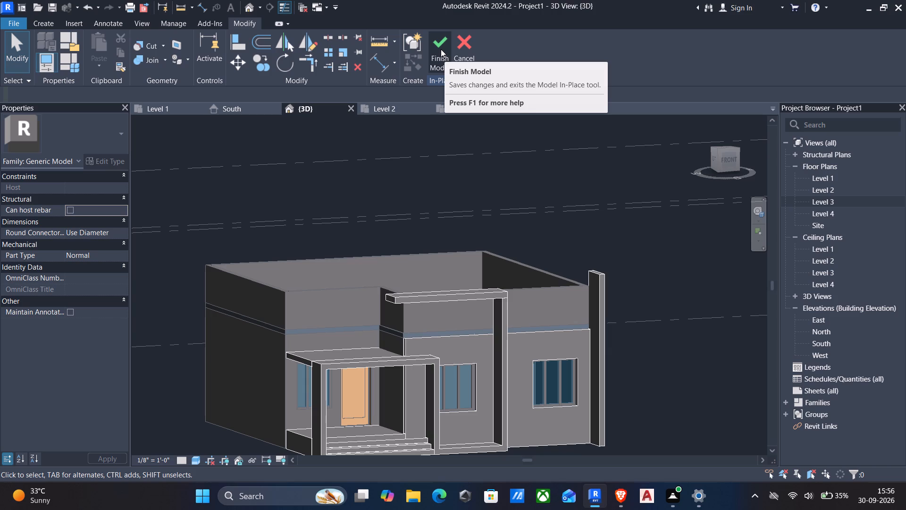
{"action": "left_click", "coordinate": [439, 50]}
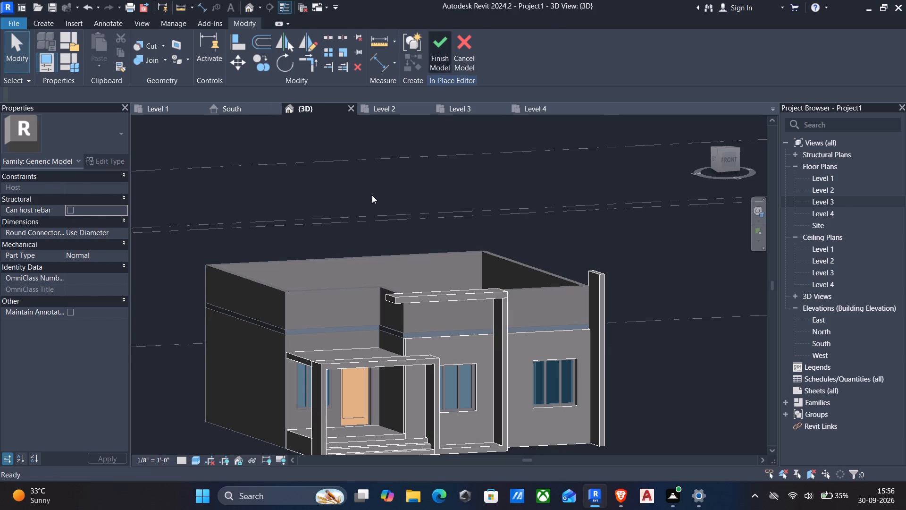
Examine close up how the horizontal cap sits against the front parapet wall and the neighbouring fin from several angles.
{"action": "scroll", "coordinate": [396, 311], "scroll_direction": "up", "scroll_amount": 4}
{"action": "middle_click_drag", "start_coordinate": [456, 323], "coordinate": [255, 351], "text": "shift"}
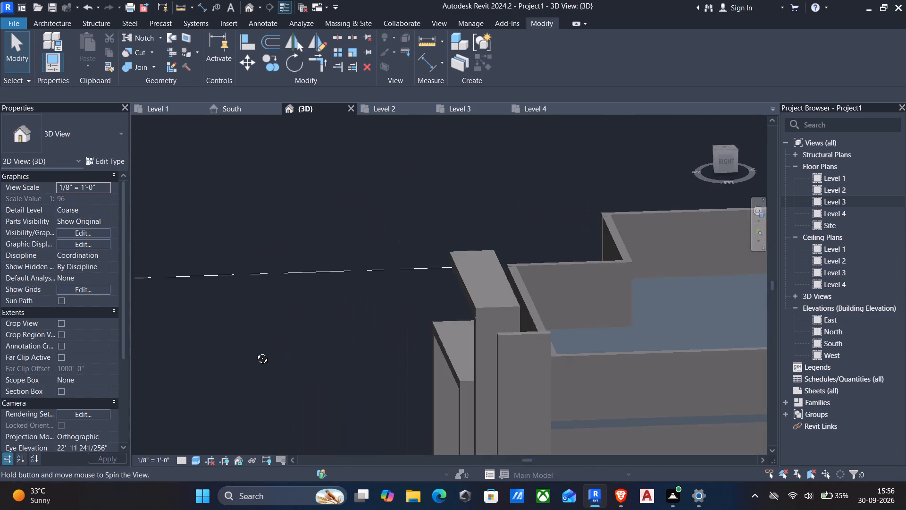
{"action": "middle_click_drag", "start_coordinate": [255, 351], "coordinate": [210, 377], "text": "shift"}
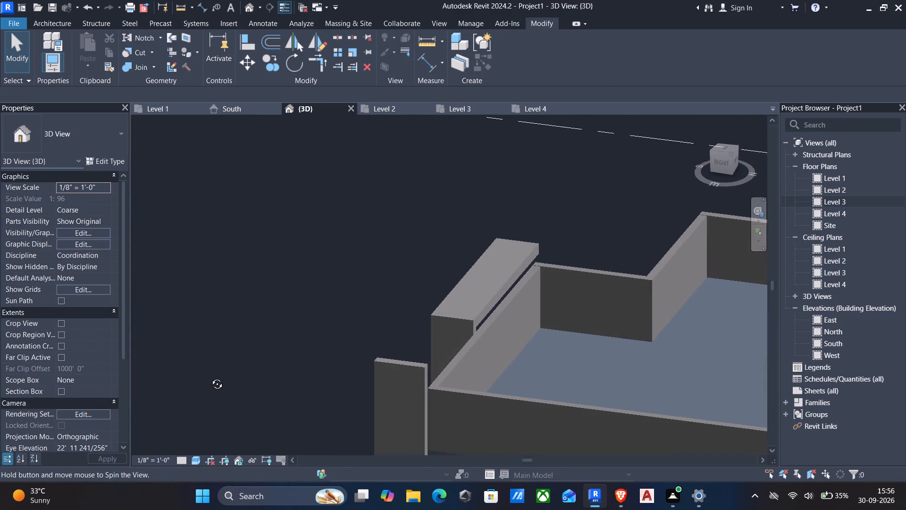
{"action": "middle_click_drag", "start_coordinate": [210, 377], "coordinate": [215, 367], "text": "shift"}
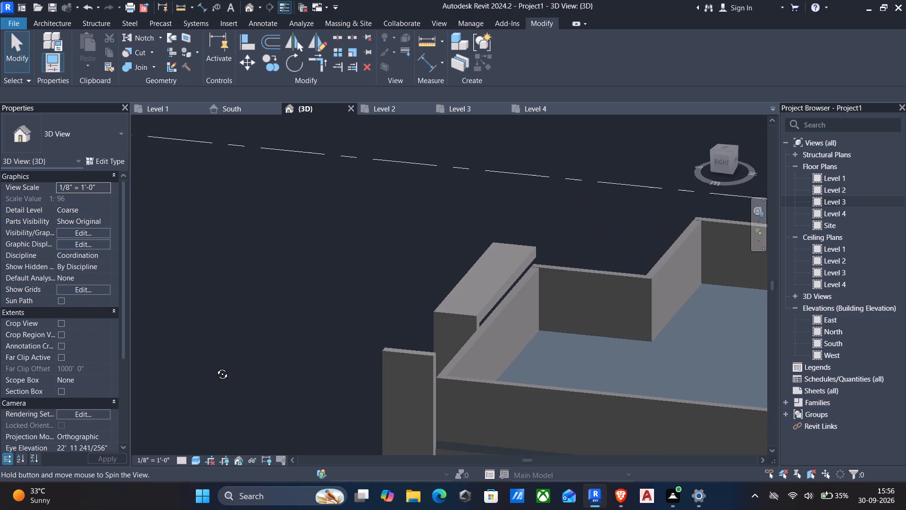
{"action": "middle_click_drag", "start_coordinate": [215, 367], "coordinate": [290, 340], "text": "shift"}
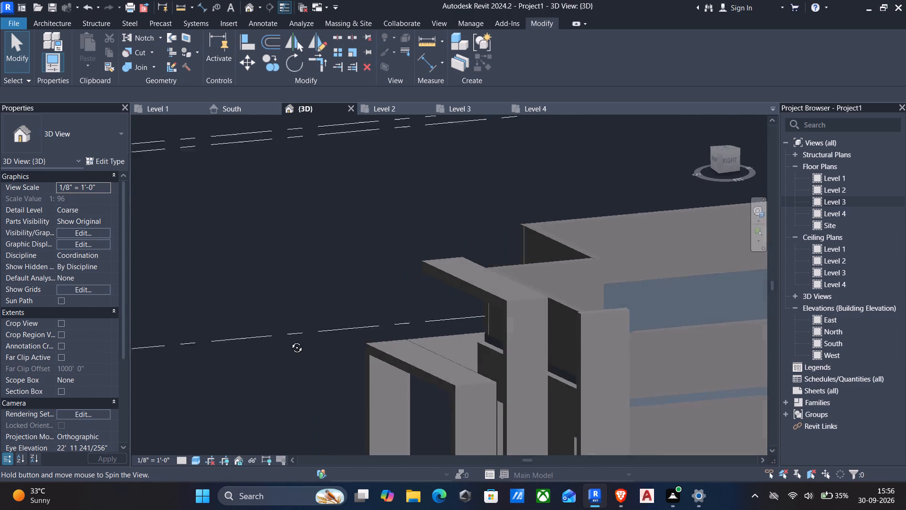
{"action": "middle_click_drag", "start_coordinate": [290, 340], "coordinate": [260, 350], "text": "shift"}
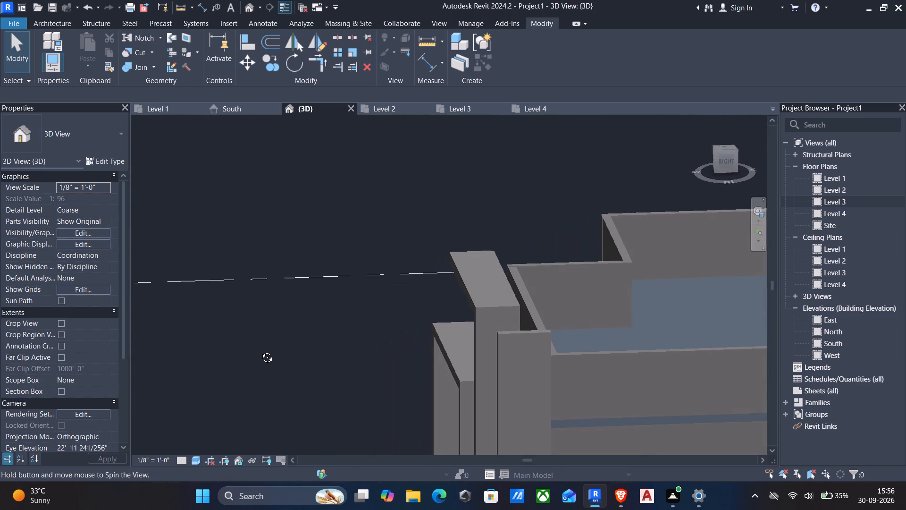
{"action": "middle_click_drag", "start_coordinate": [260, 350], "coordinate": [288, 311], "text": "shift"}
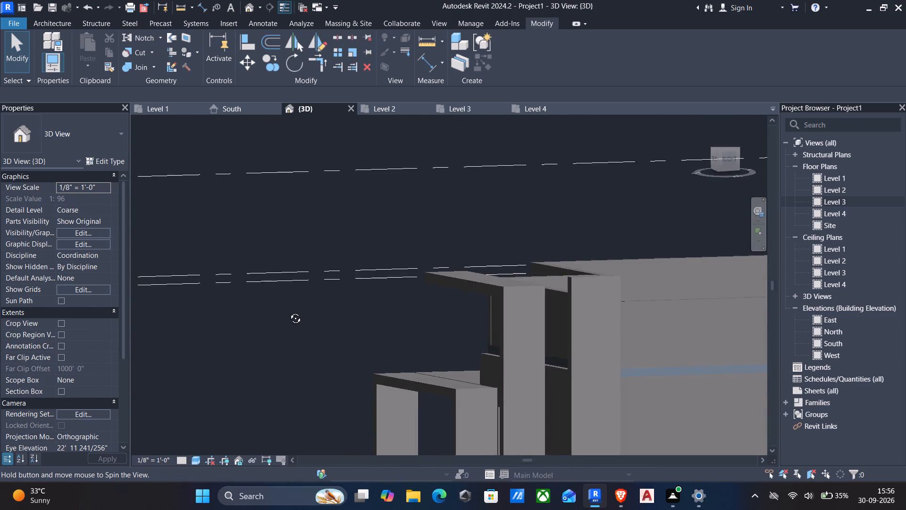
{"action": "middle_click_drag", "start_coordinate": [288, 311], "coordinate": [261, 357], "text": "shift"}
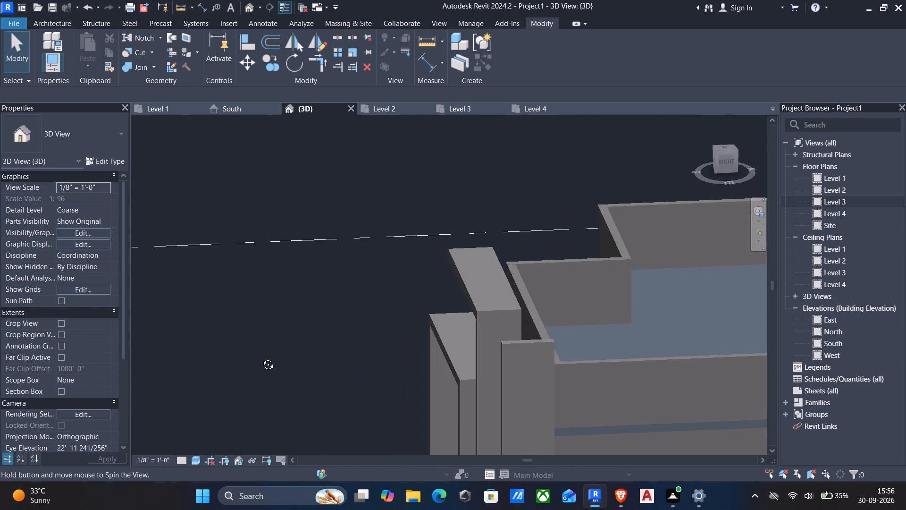
{"action": "middle_click_drag", "start_coordinate": [261, 357], "coordinate": [281, 355], "text": "shift"}
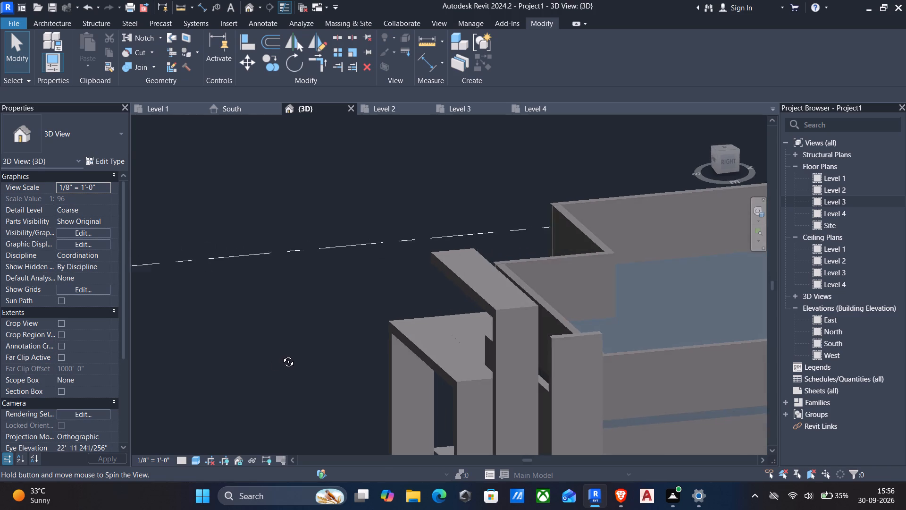
{"action": "middle_click_drag", "start_coordinate": [281, 355], "coordinate": [287, 363], "text": "shift"}
{"action": "scroll", "coordinate": [287, 363], "scroll_direction": "up", "scroll_amount": 1}
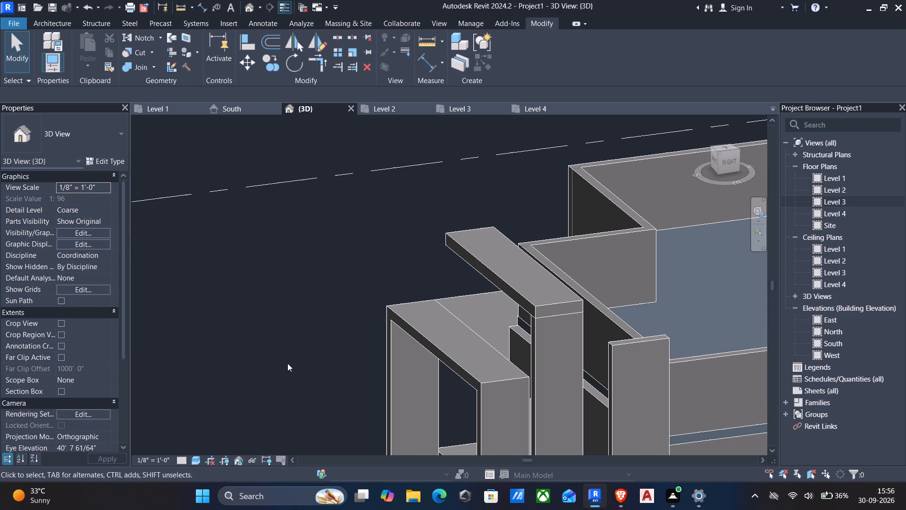
{"action": "scroll", "coordinate": [287, 363], "scroll_direction": "down", "scroll_amount": 5}
{"action": "middle_click_drag", "start_coordinate": [309, 337], "coordinate": [343, 268]}
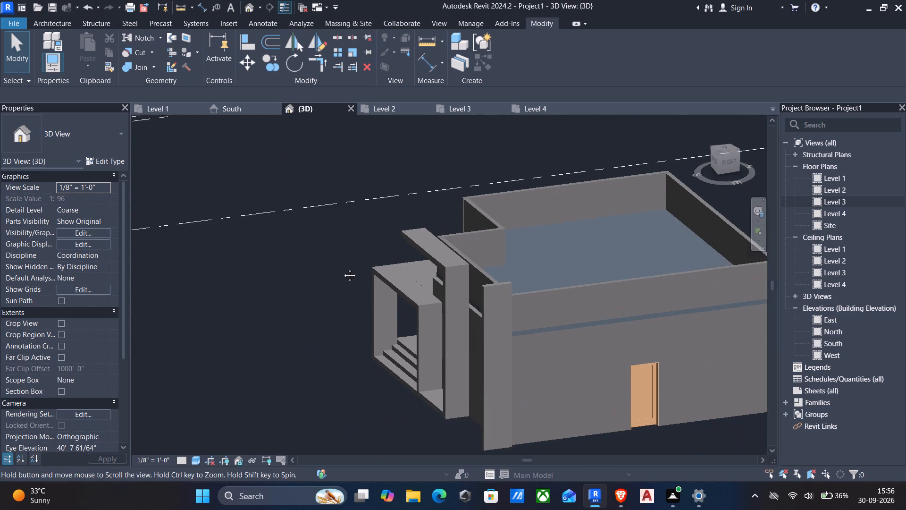
{"action": "middle_click_drag", "start_coordinate": [343, 268], "coordinate": [344, 262]}
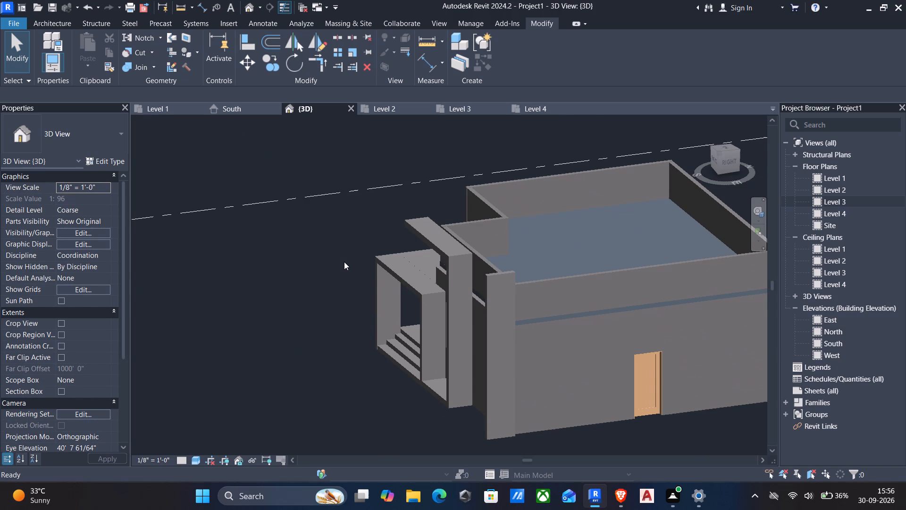
Examine the whole house from the front and side, comparing the porch frame, fins and horizontal cap with the parapet.
{"action": "scroll", "coordinate": [341, 225], "scroll_direction": "down", "scroll_amount": 2}
{"action": "middle_click_drag", "start_coordinate": [351, 222], "coordinate": [450, 212], "text": "shift"}
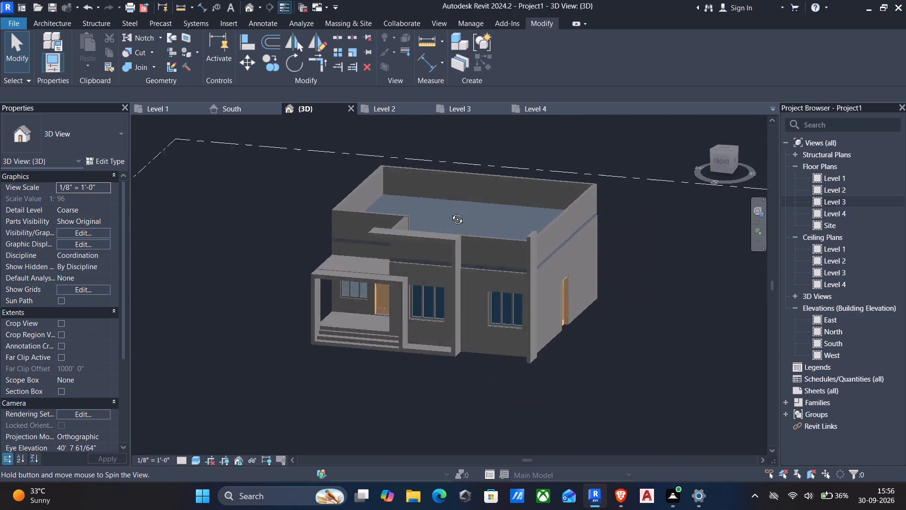
{"action": "middle_click_drag", "start_coordinate": [450, 212], "coordinate": [458, 197], "text": "shift"}
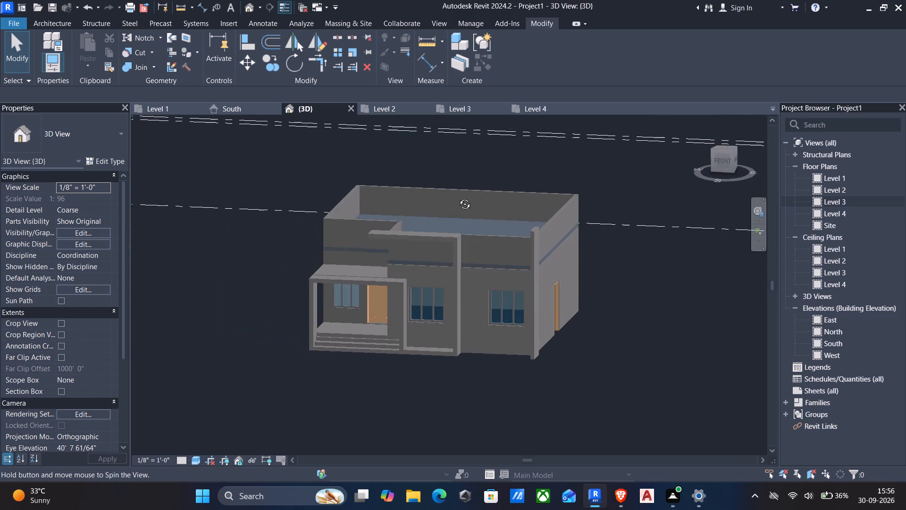
{"action": "middle_click_drag", "start_coordinate": [458, 197], "coordinate": [453, 197], "text": "shift"}
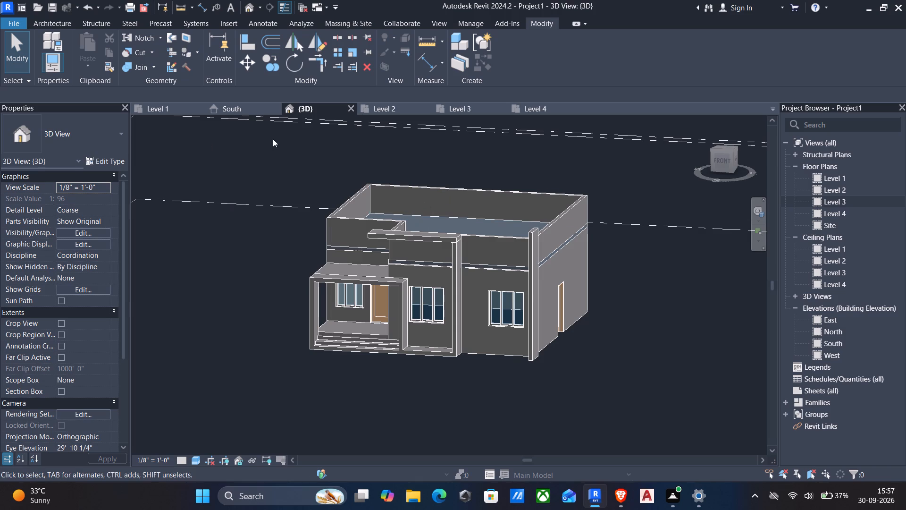
{"action": "scroll", "coordinate": [421, 315], "scroll_direction": "up", "scroll_amount": 4}
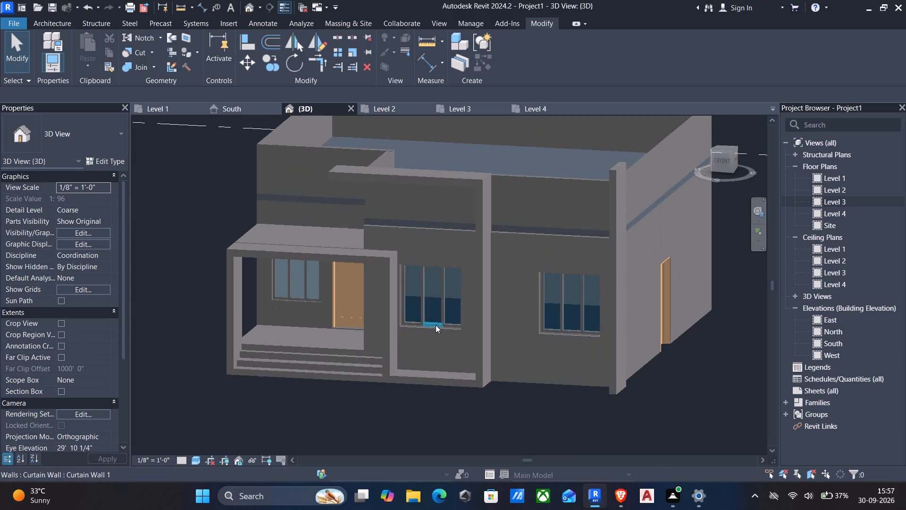
{"action": "middle_click_drag", "start_coordinate": [431, 327], "coordinate": [585, 263], "text": "shift"}
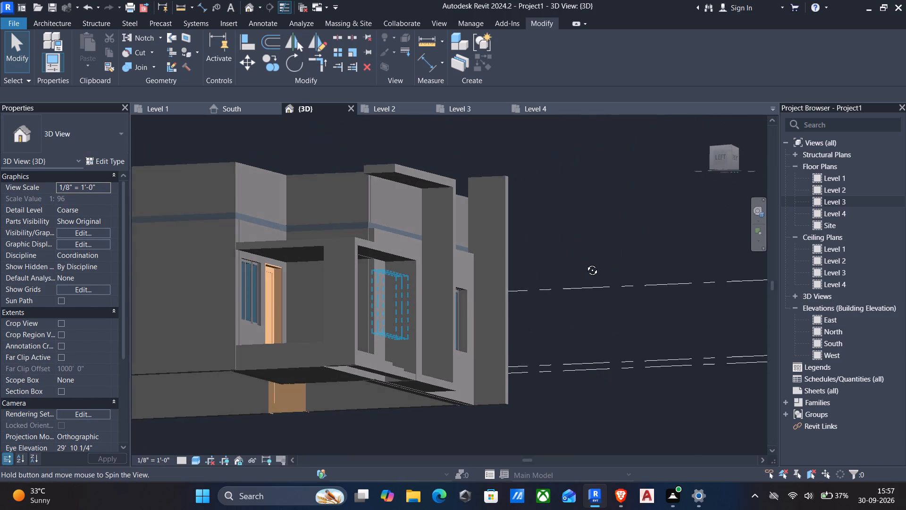
{"action": "middle_click_drag", "start_coordinate": [585, 263], "coordinate": [286, 358], "text": "shift"}
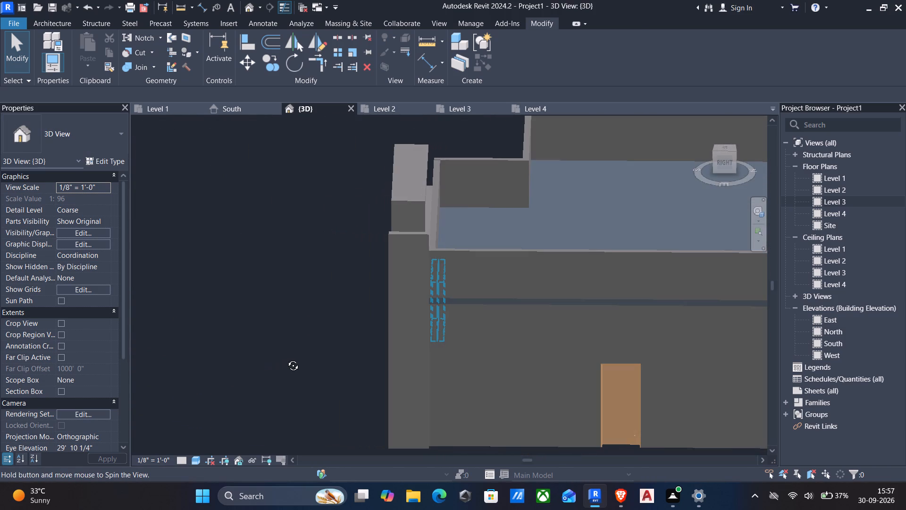
{"action": "middle_click_drag", "start_coordinate": [286, 358], "coordinate": [286, 357], "text": "shift"}
{"action": "middle_click_drag", "start_coordinate": [323, 315], "coordinate": [321, 357]}
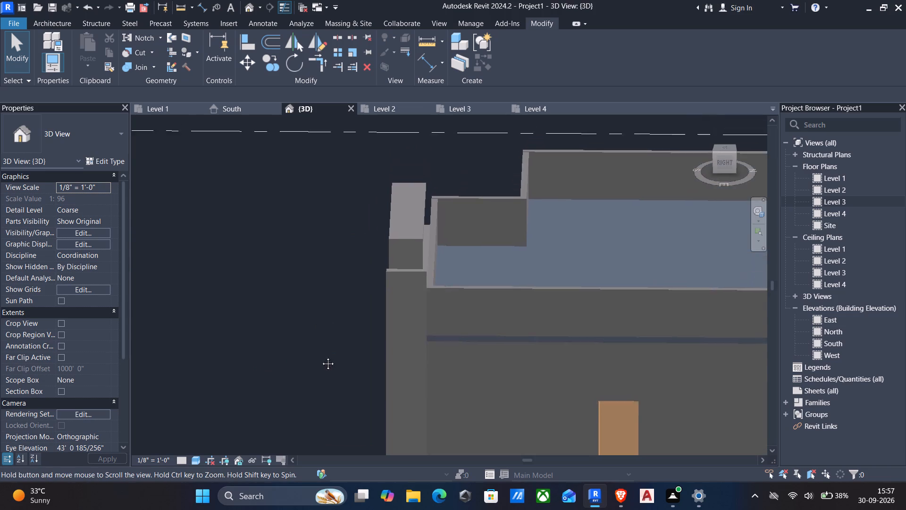
{"action": "middle_click_drag", "start_coordinate": [321, 357], "coordinate": [326, 385]}
{"action": "middle_click_drag", "start_coordinate": [352, 333], "coordinate": [398, 326], "text": "shift"}
{"action": "scroll", "coordinate": [398, 326], "scroll_direction": "up", "scroll_amount": 3, "text": "shift"}
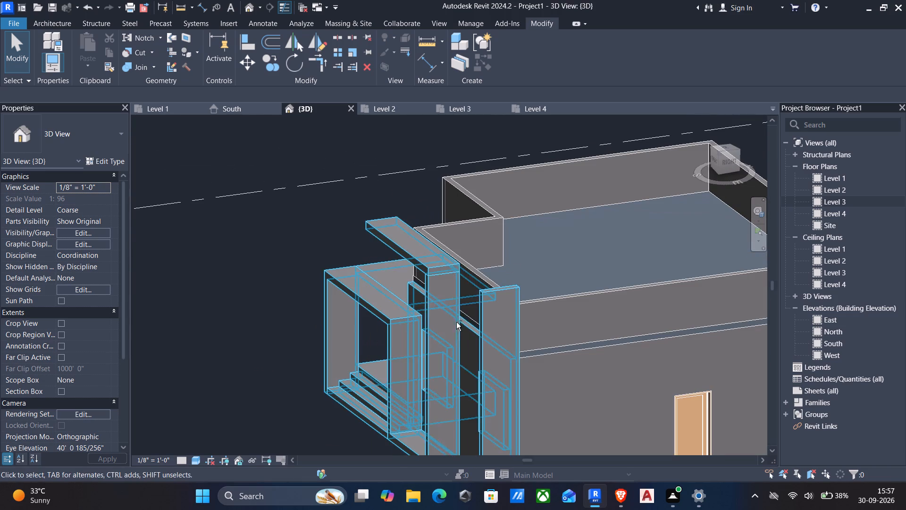
{"action": "scroll", "coordinate": [462, 309], "scroll_direction": "up", "scroll_amount": 4, "text": "shift"}
{"action": "scroll", "coordinate": [455, 284], "scroll_direction": "down", "scroll_amount": 2}
{"action": "middle_click_drag", "start_coordinate": [455, 284], "coordinate": [455, 283]}
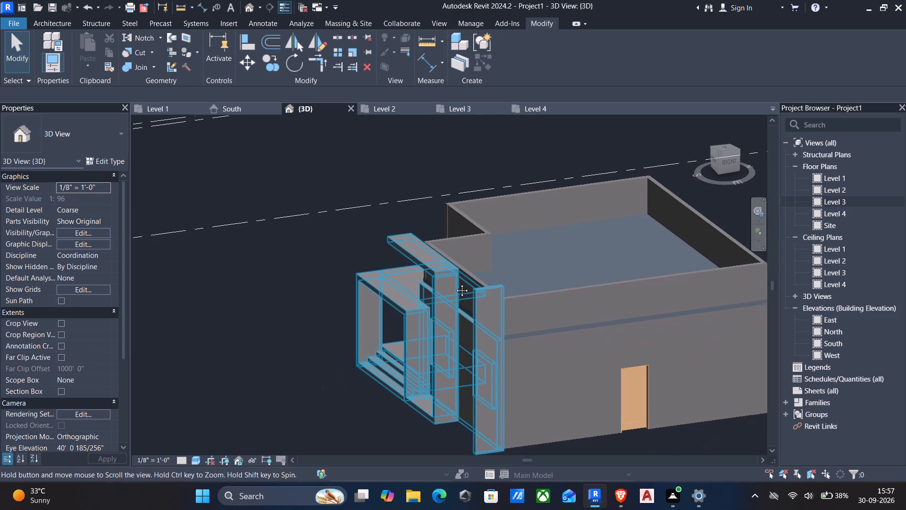
{"action": "middle_click_drag", "start_coordinate": [455, 283], "coordinate": [406, 301]}
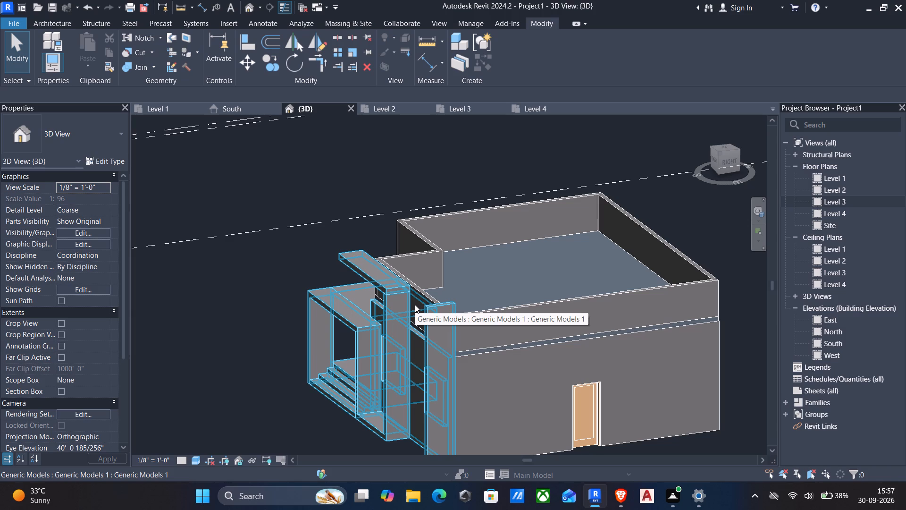
Dismiss the save reminder and align the back of the horizontal cap with the outer face of the front parapet wall.
{"action": "middle_click_drag", "start_coordinate": [415, 305], "coordinate": [342, 324], "text": "shift"}
{"action": "scroll", "coordinate": [354, 295], "scroll_direction": "up", "scroll_amount": 4}
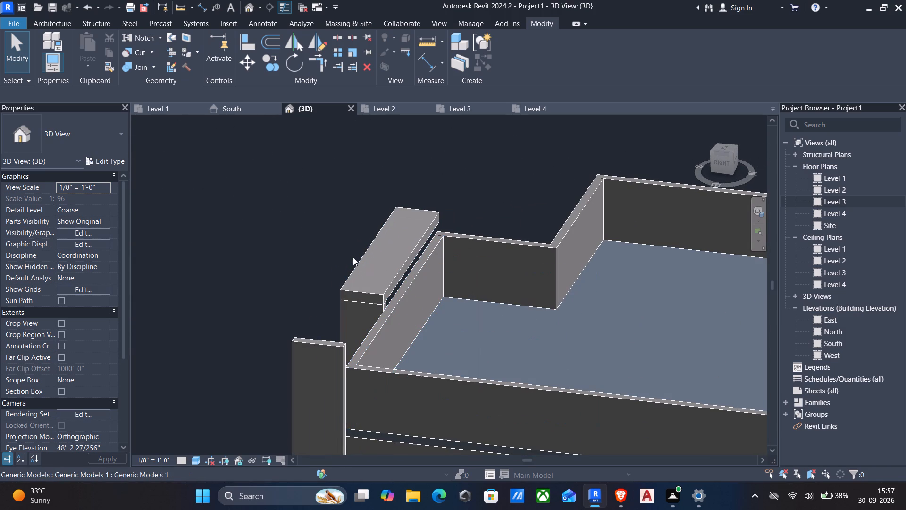
{"action": "type", "text": "al"}
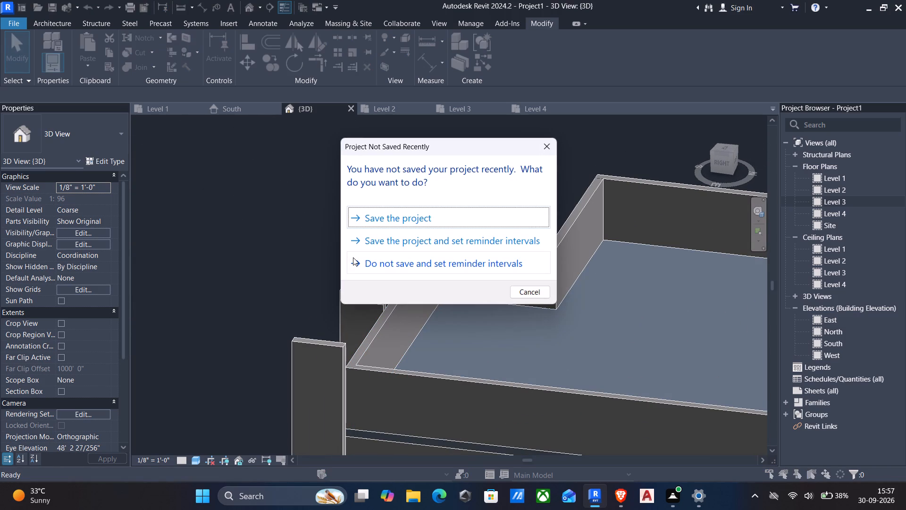
{"action": "left_click", "coordinate": [540, 293]}
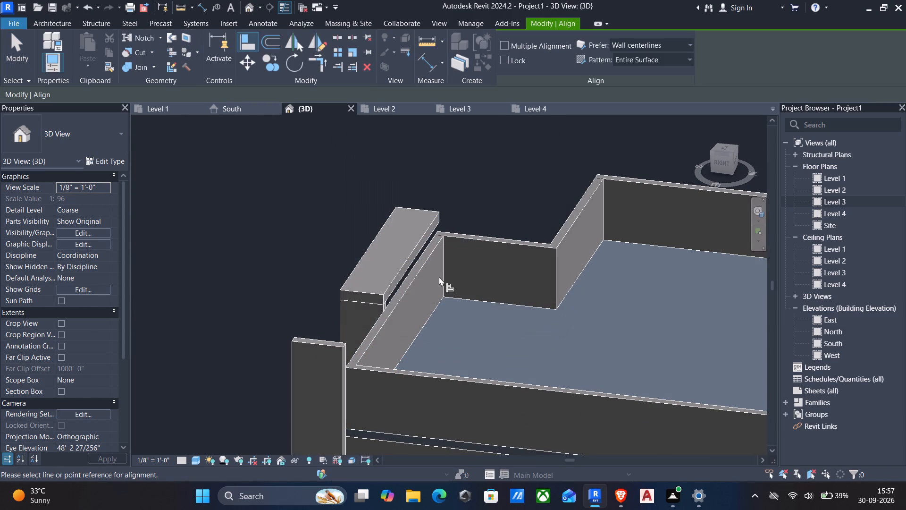
{"action": "middle_click_drag", "start_coordinate": [439, 277], "coordinate": [541, 263], "text": "shift"}
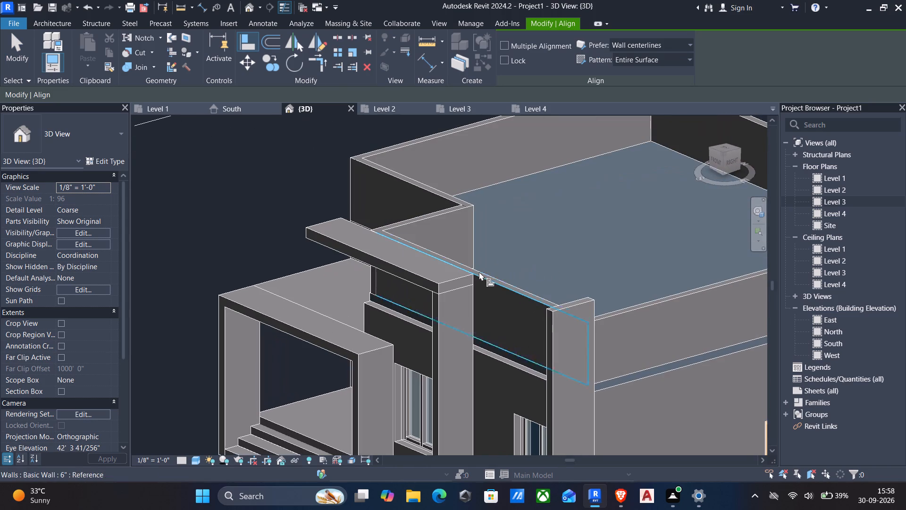
{"action": "left_click", "coordinate": [481, 279]}
{"action": "middle_click_drag", "start_coordinate": [497, 269], "coordinate": [382, 294], "text": "shift"}
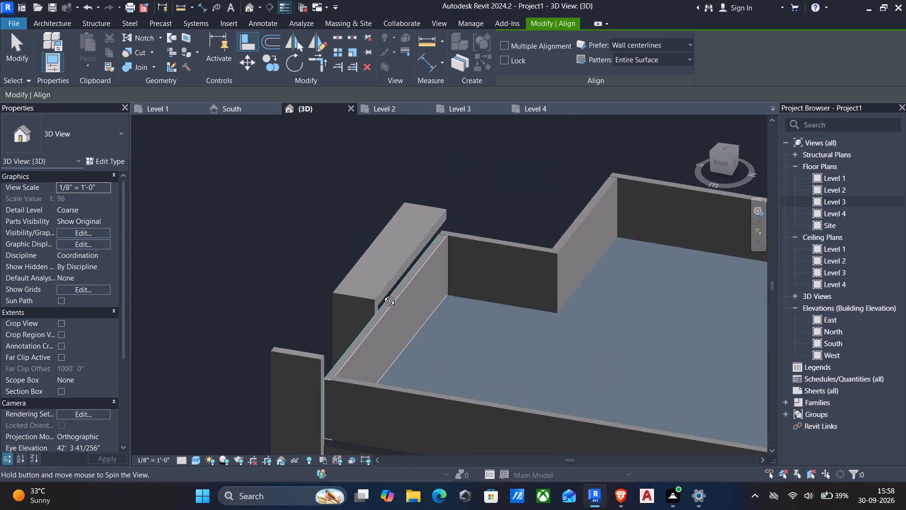
{"action": "middle_click_drag", "start_coordinate": [382, 294], "coordinate": [351, 289], "text": "shift"}
{"action": "left_click", "coordinate": [357, 283]}
Repeat the alignment where the cap meets the middle fin, using the front parapet wall's outer face as the reference.
{"action": "scroll", "coordinate": [363, 294], "scroll_direction": "down", "scroll_amount": 1}
{"action": "middle_click_drag", "start_coordinate": [363, 294], "coordinate": [411, 275], "text": "shift"}
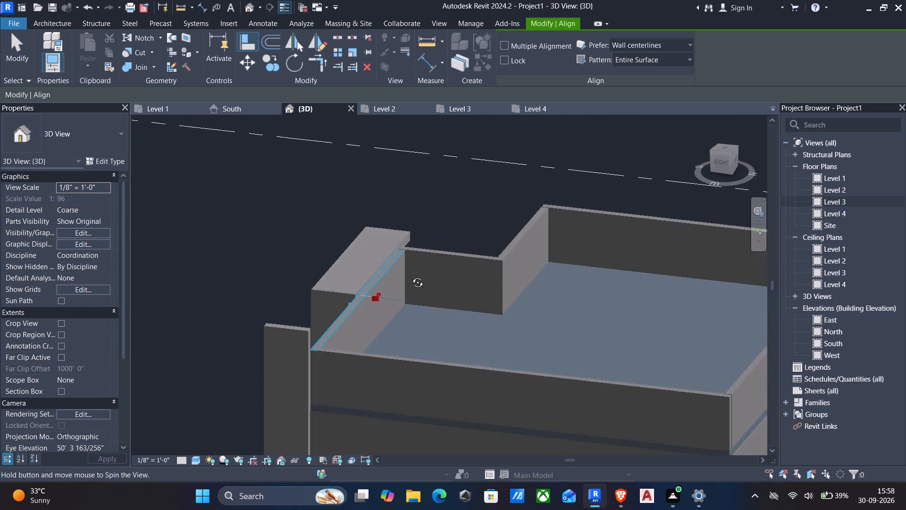
{"action": "middle_click_drag", "start_coordinate": [411, 275], "coordinate": [577, 279], "text": "shift"}
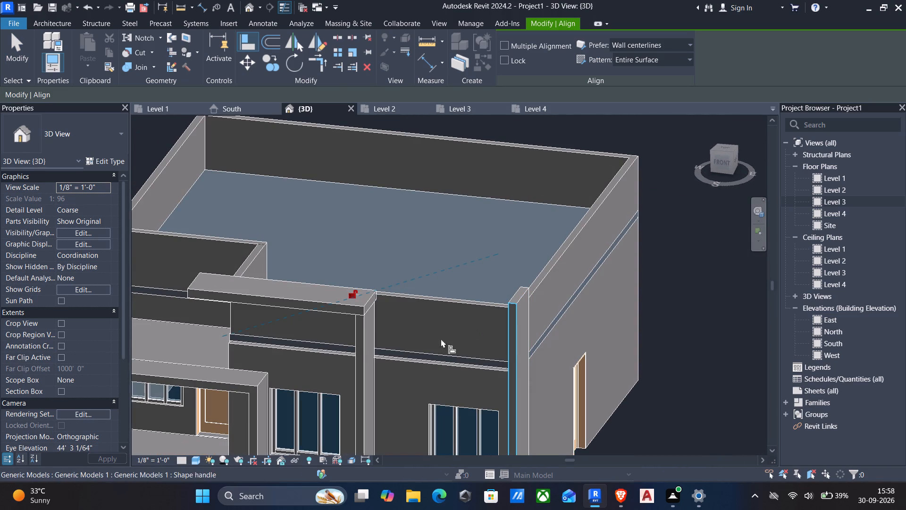
{"action": "left_click", "coordinate": [427, 302]}
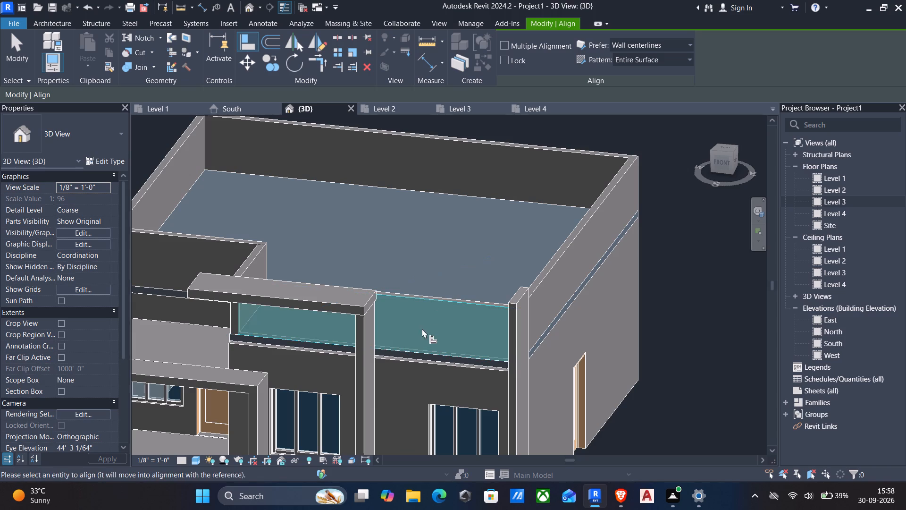
{"action": "middle_click_drag", "start_coordinate": [422, 330], "coordinate": [258, 374], "text": "shift"}
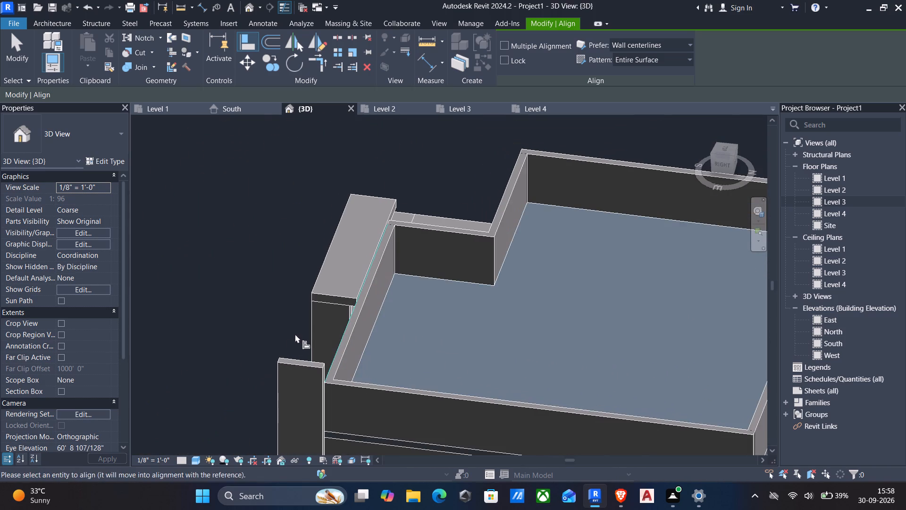
{"action": "scroll", "coordinate": [341, 312], "scroll_direction": "up", "scroll_amount": 7}
{"action": "left_click", "coordinate": [358, 307]}
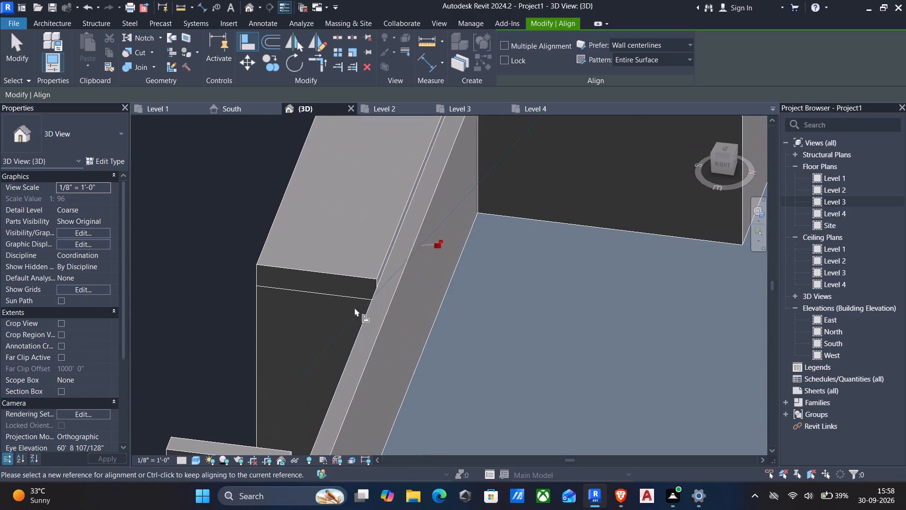
{"action": "scroll", "coordinate": [322, 311], "scroll_direction": "down", "scroll_amount": 5}
{"action": "key", "text": "Escape"}
Examine the cap against the front parapet from the front, the side and close up from behind.
{"action": "scroll", "coordinate": [305, 326], "scroll_direction": "down", "scroll_amount": 4}
{"action": "middle_click_drag", "start_coordinate": [303, 331], "coordinate": [405, 299], "text": "shift"}
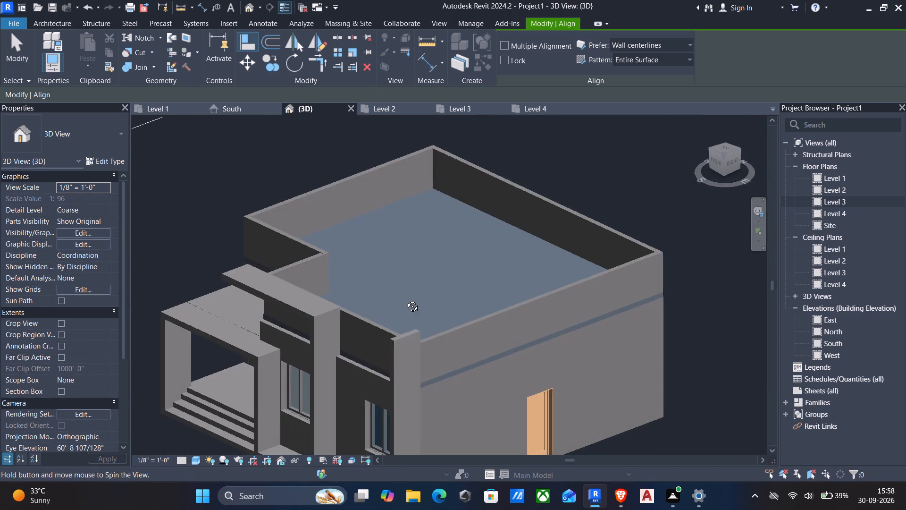
{"action": "middle_click_drag", "start_coordinate": [405, 299], "coordinate": [608, 279], "text": "shift"}
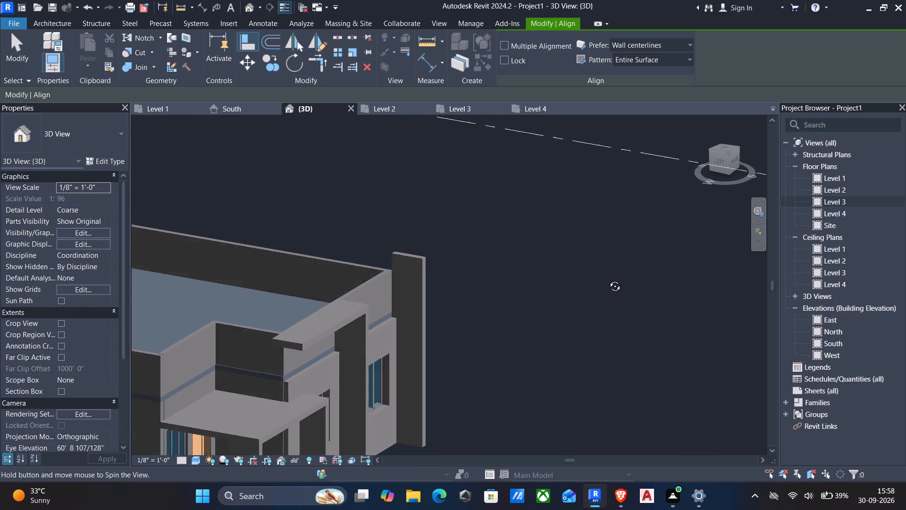
{"action": "middle_click_drag", "start_coordinate": [608, 279], "coordinate": [420, 338], "text": "shift"}
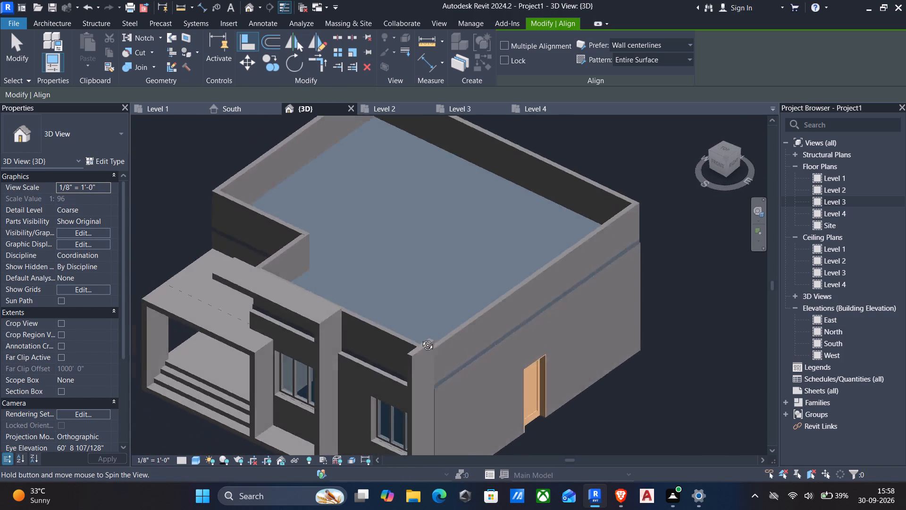
{"action": "middle_click_drag", "start_coordinate": [420, 338], "coordinate": [447, 321], "text": "shift"}
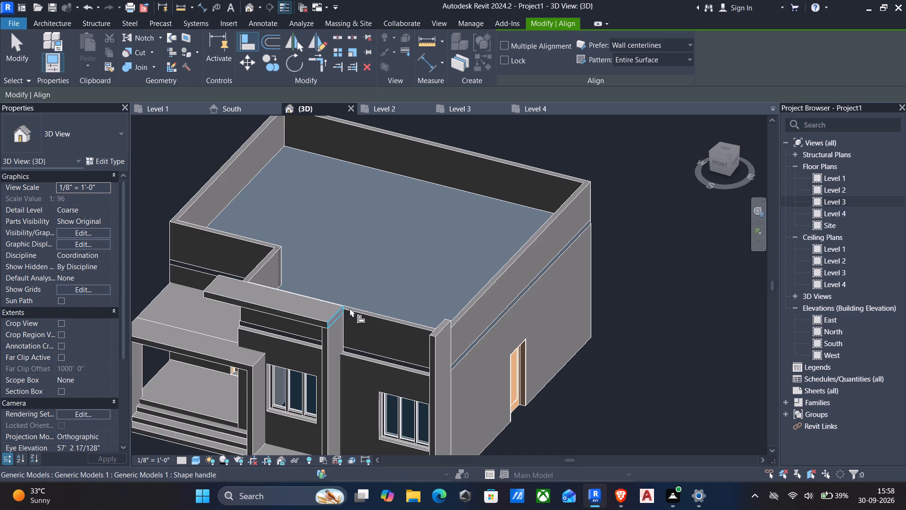
{"action": "middle_click_drag", "start_coordinate": [350, 308], "coordinate": [158, 332], "text": "shift"}
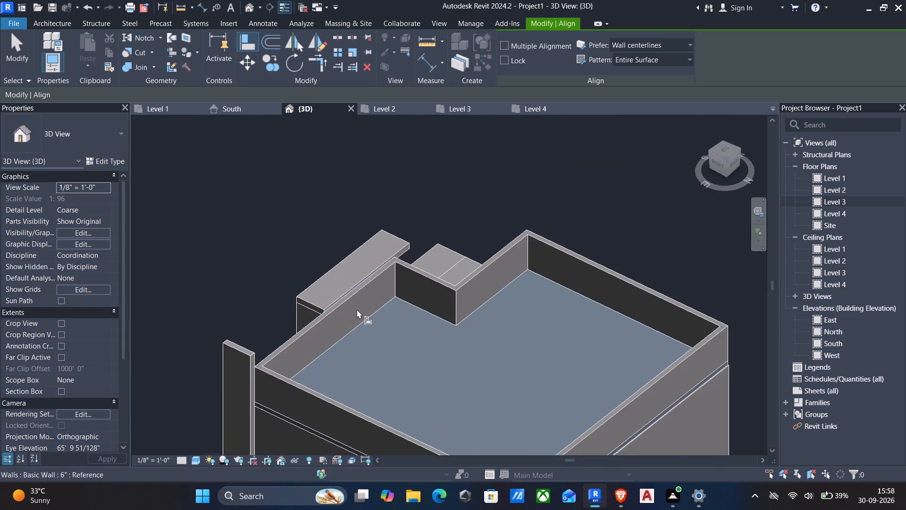
{"action": "scroll", "coordinate": [357, 309], "scroll_direction": "up", "scroll_amount": 4}
{"action": "middle_click_drag", "start_coordinate": [358, 309], "coordinate": [256, 227], "text": "shift"}
{"action": "scroll", "coordinate": [336, 314], "scroll_direction": "up", "scroll_amount": 4}
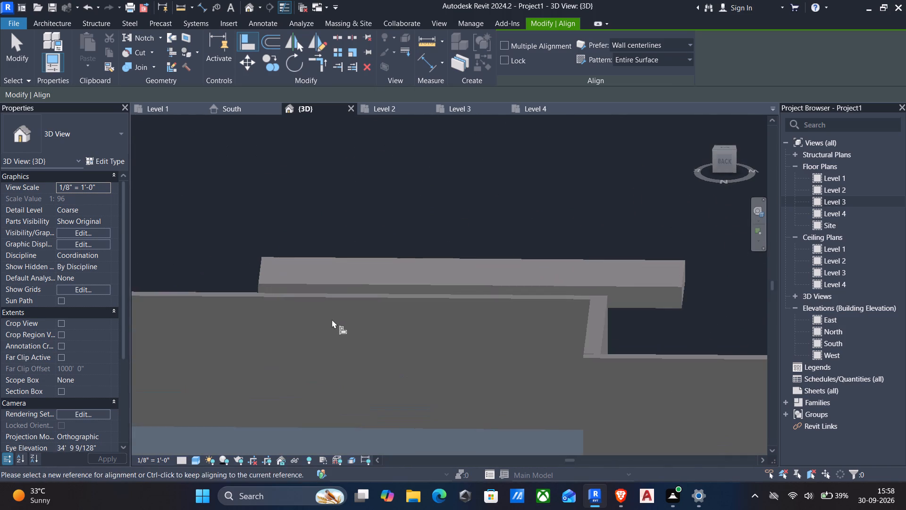
{"action": "scroll", "coordinate": [339, 279], "scroll_direction": "up", "scroll_amount": 4}
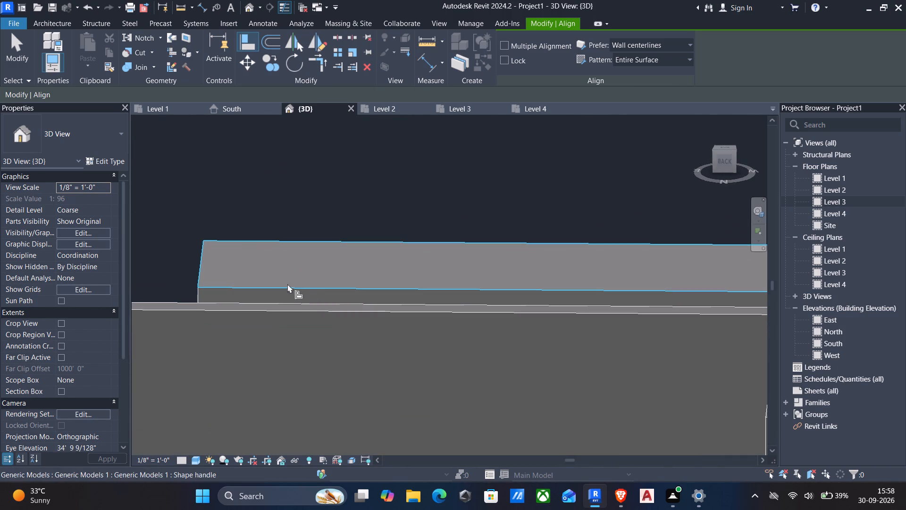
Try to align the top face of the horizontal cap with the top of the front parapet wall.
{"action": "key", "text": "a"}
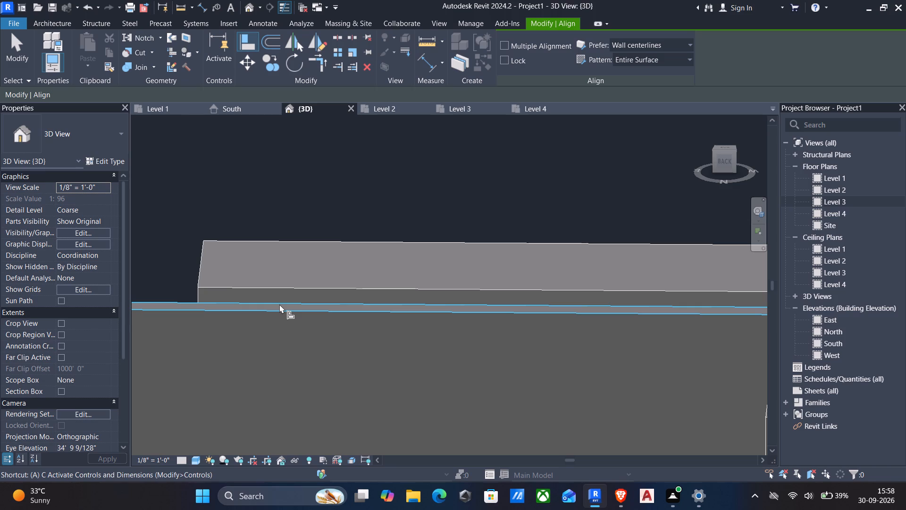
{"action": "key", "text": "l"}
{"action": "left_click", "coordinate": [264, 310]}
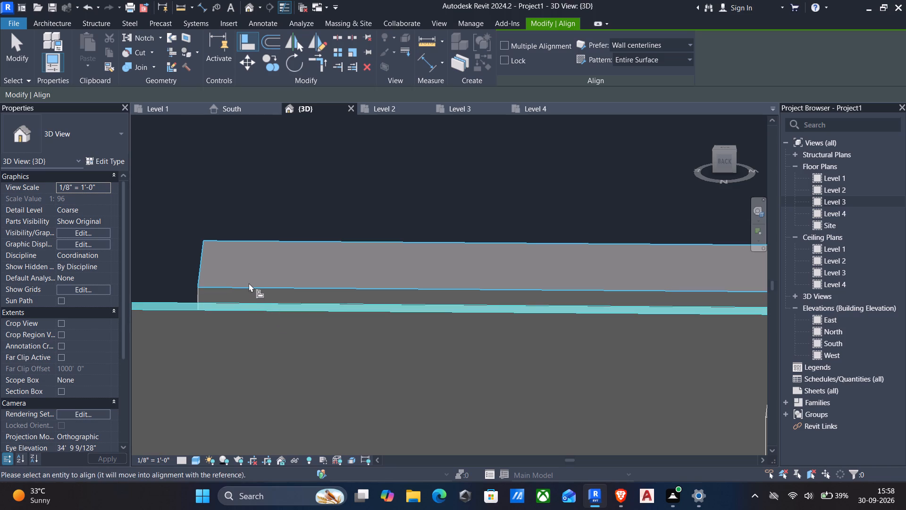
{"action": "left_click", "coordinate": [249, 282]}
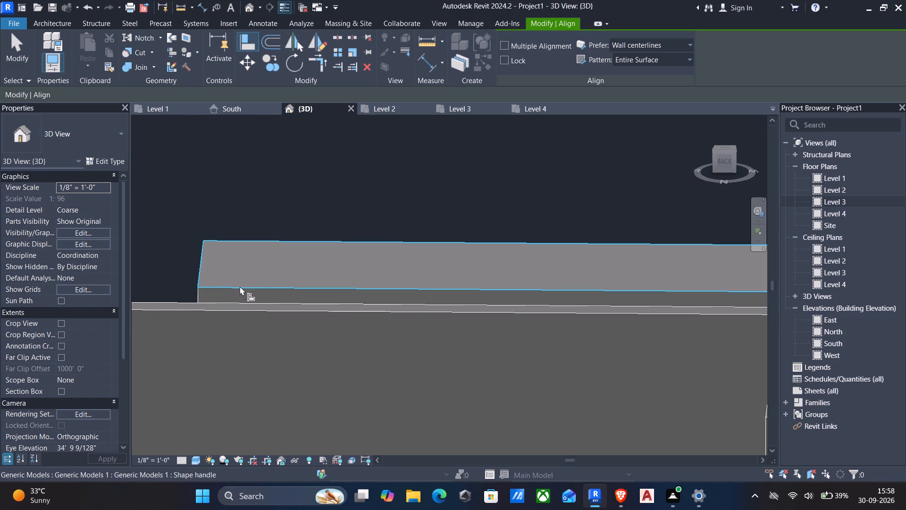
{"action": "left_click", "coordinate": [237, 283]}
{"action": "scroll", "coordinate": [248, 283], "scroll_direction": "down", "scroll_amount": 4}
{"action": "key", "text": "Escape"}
Open the facade's generic model for in-place editing and lower the top of the middle fin's extrusion slightly.
{"action": "scroll", "coordinate": [250, 281], "scroll_direction": "down", "scroll_amount": 3}
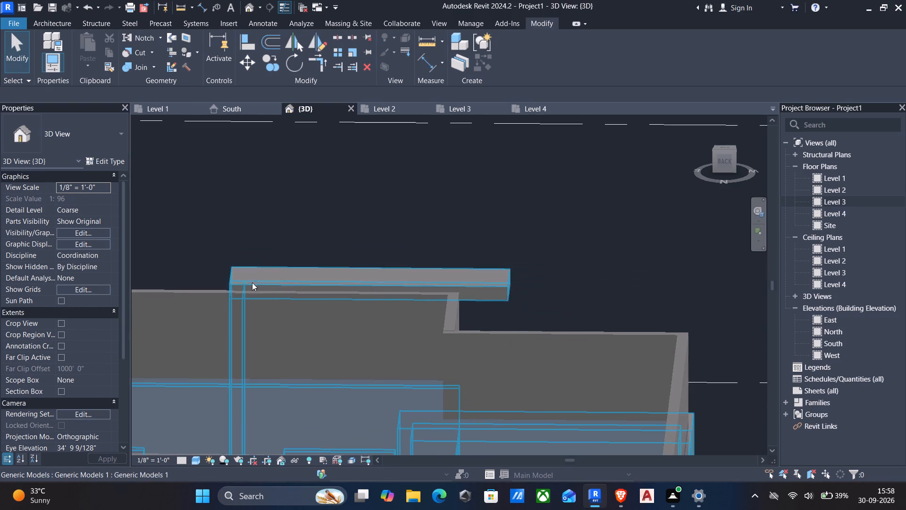
{"action": "middle_click_drag", "start_coordinate": [258, 287], "coordinate": [544, 324], "text": "shift"}
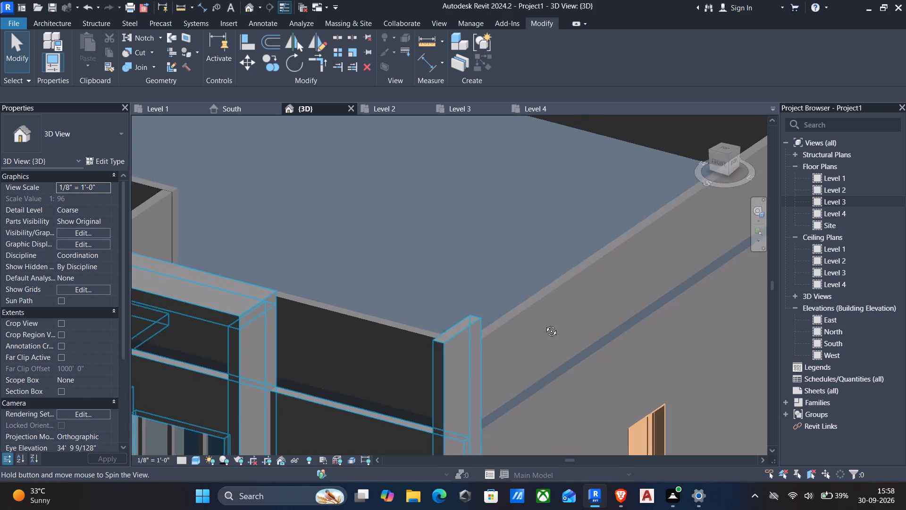
{"action": "middle_click_drag", "start_coordinate": [544, 324], "coordinate": [550, 311], "text": "shift"}
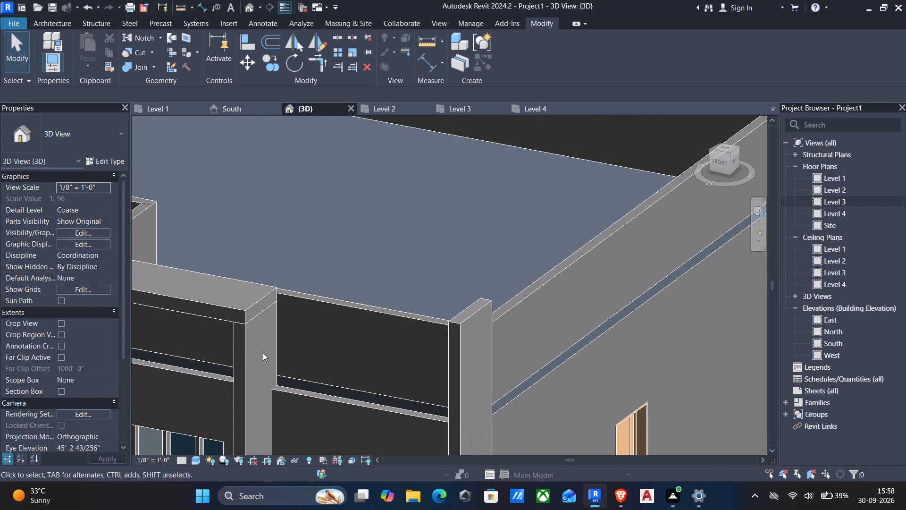
{"action": "left_click", "coordinate": [246, 347]}
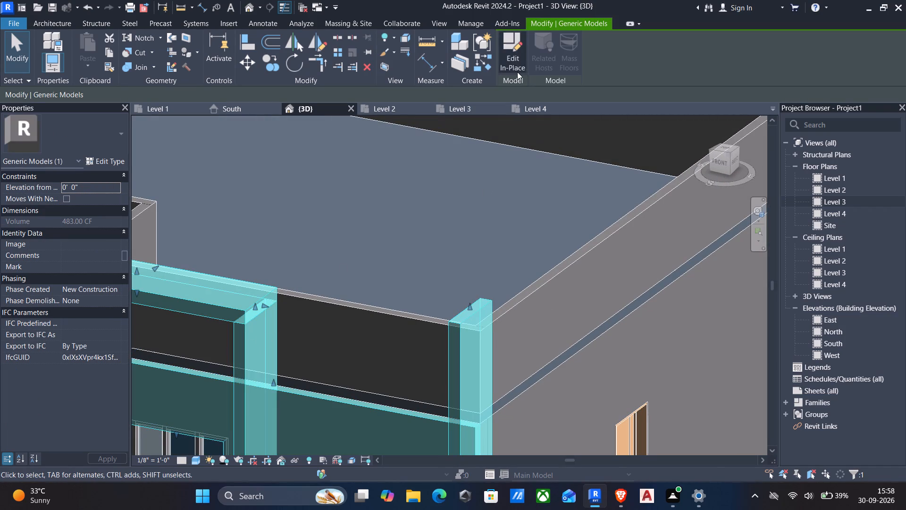
{"action": "left_click", "coordinate": [513, 53]}
{"action": "scroll", "coordinate": [255, 342], "scroll_direction": "up", "scroll_amount": 3}
{"action": "left_click", "coordinate": [243, 342]}
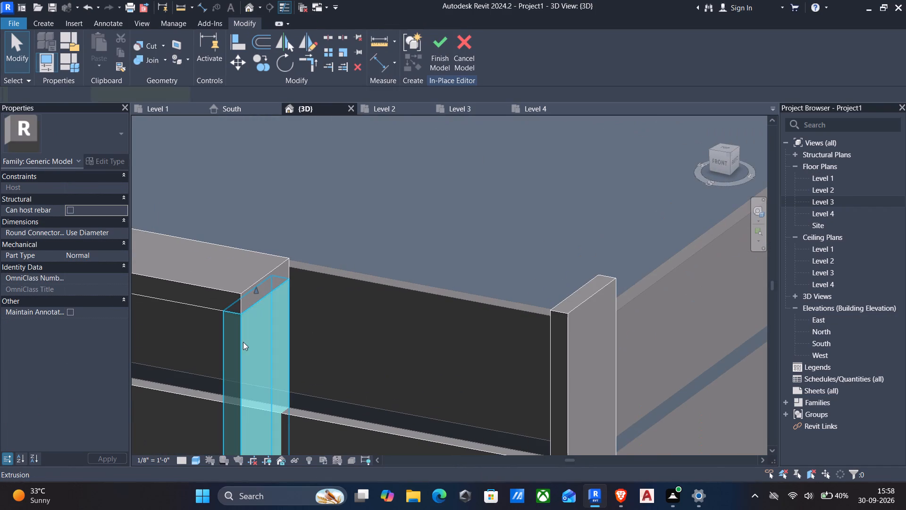
{"action": "left_click_drag", "start_coordinate": [258, 291], "coordinate": [259, 294]}
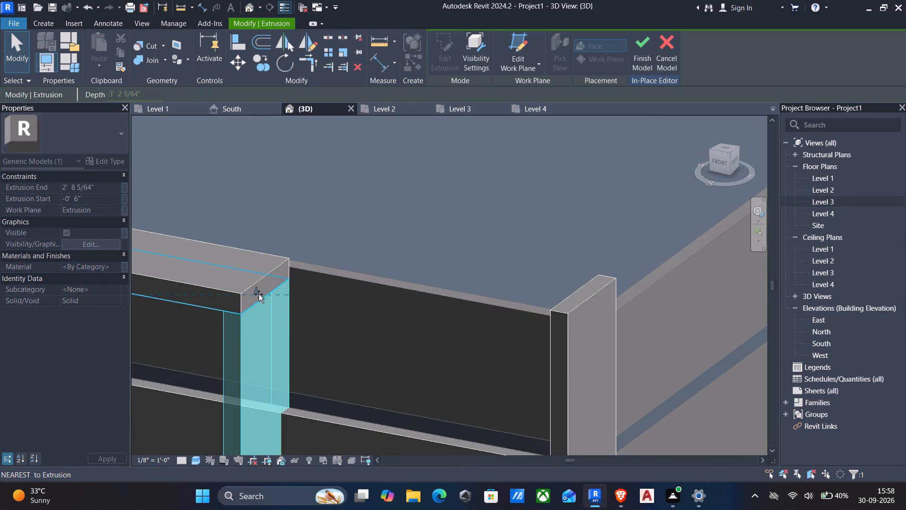
{"action": "left_click_drag", "start_coordinate": [259, 294], "coordinate": [268, 307]}
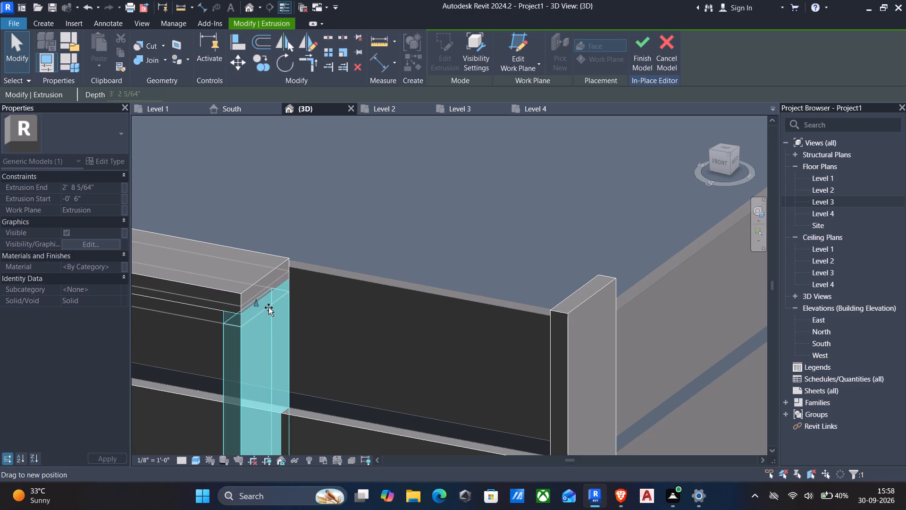
{"action": "left_click_drag", "start_coordinate": [268, 307], "coordinate": [268, 306]}
{"action": "key", "text": "Escape"}
Within the in-place model, align the horizontal cap's top face with the top of the front parapet wall.
{"action": "middle_click_drag", "start_coordinate": [321, 306], "coordinate": [356, 285]}
{"action": "middle_click_drag", "start_coordinate": [359, 280], "coordinate": [310, 273], "text": "shift"}
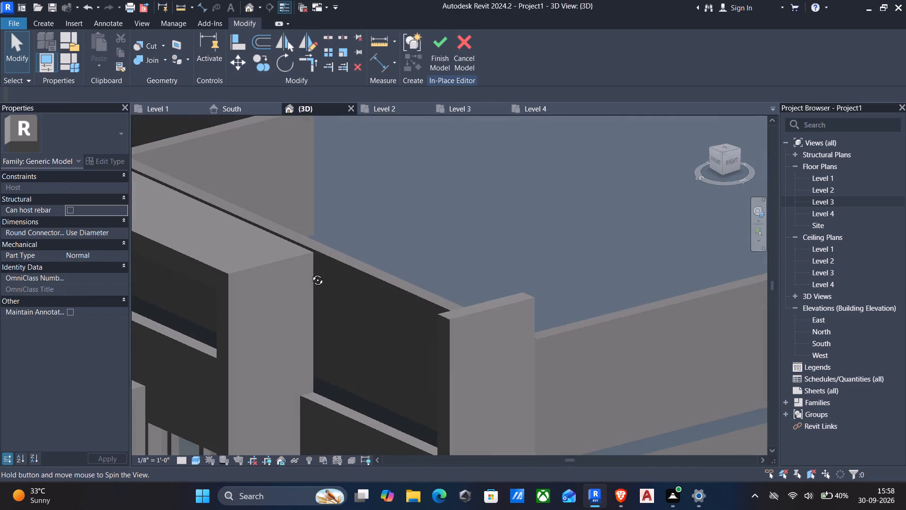
{"action": "middle_click_drag", "start_coordinate": [310, 273], "coordinate": [315, 265], "text": "shift"}
{"action": "type", "text": "al"}
{"action": "left_click", "coordinate": [309, 241]}
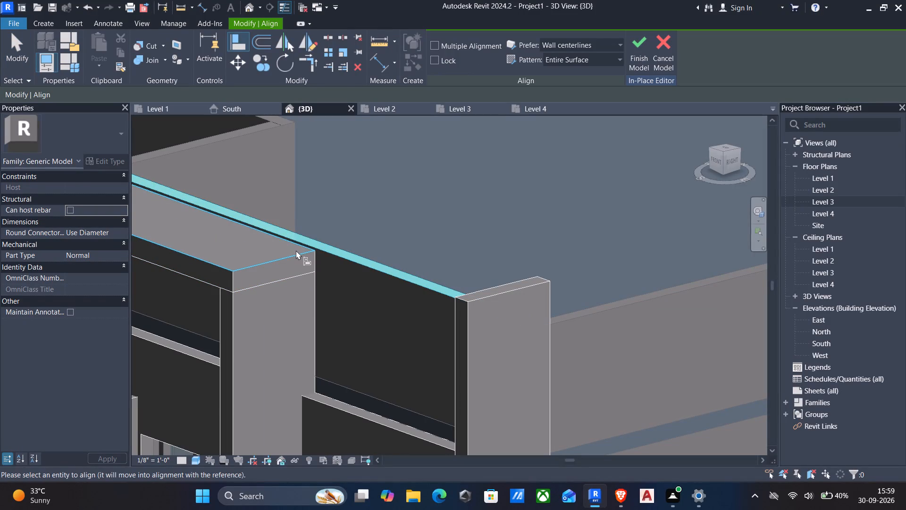
{"action": "left_click", "coordinate": [296, 250]}
{"action": "key", "text": "Escape"}
{"action": "scroll", "coordinate": [332, 273], "scroll_direction": "down", "scroll_amount": 3}
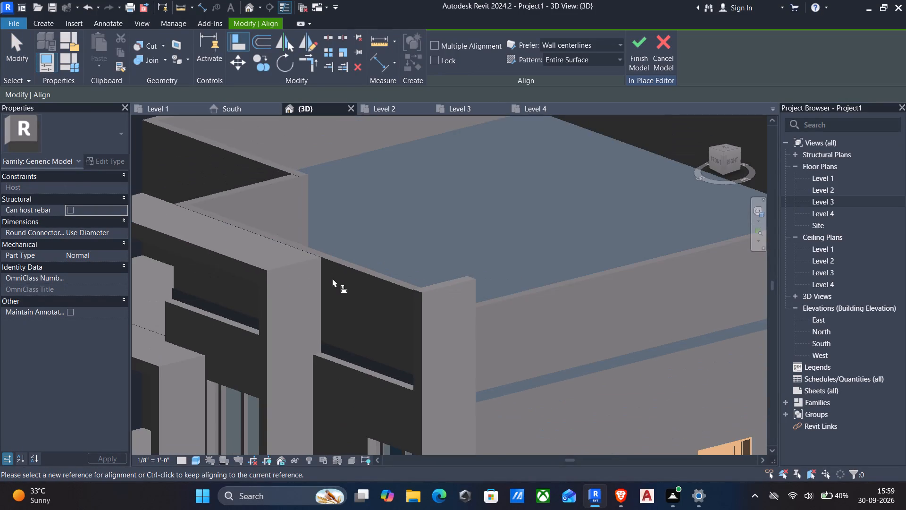
Examine the horizontal cap's junction with the front parapet from the front, from behind and from above.
{"action": "middle_click_drag", "start_coordinate": [314, 296], "coordinate": [453, 250], "text": "shift"}
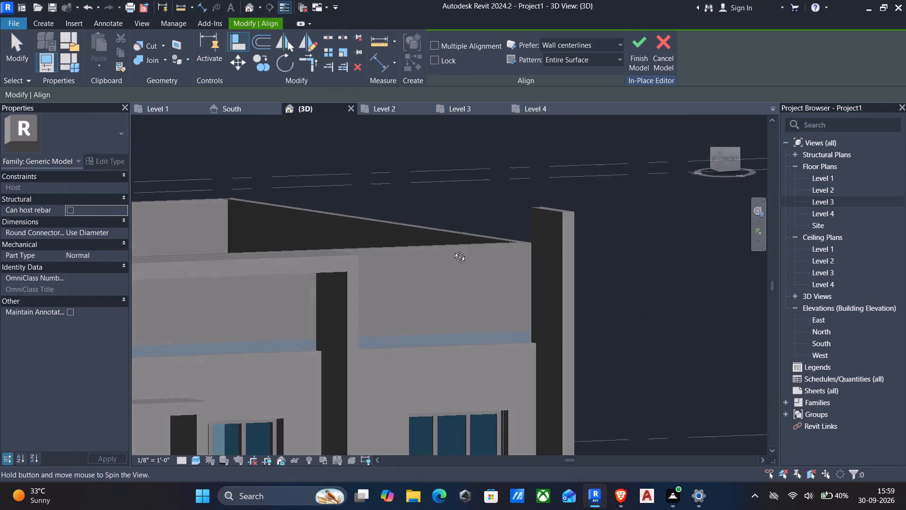
{"action": "middle_click_drag", "start_coordinate": [453, 250], "coordinate": [188, 342], "text": "shift"}
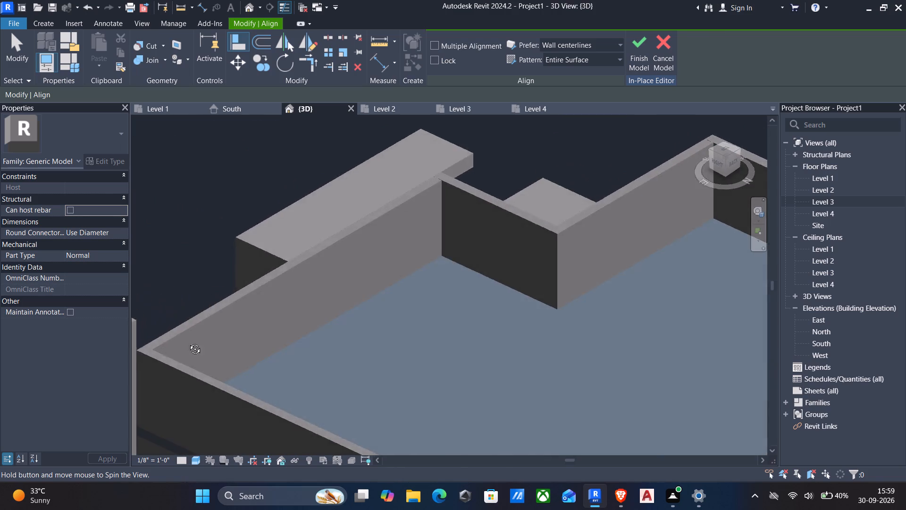
{"action": "middle_click_drag", "start_coordinate": [188, 342], "coordinate": [371, 265], "text": "shift"}
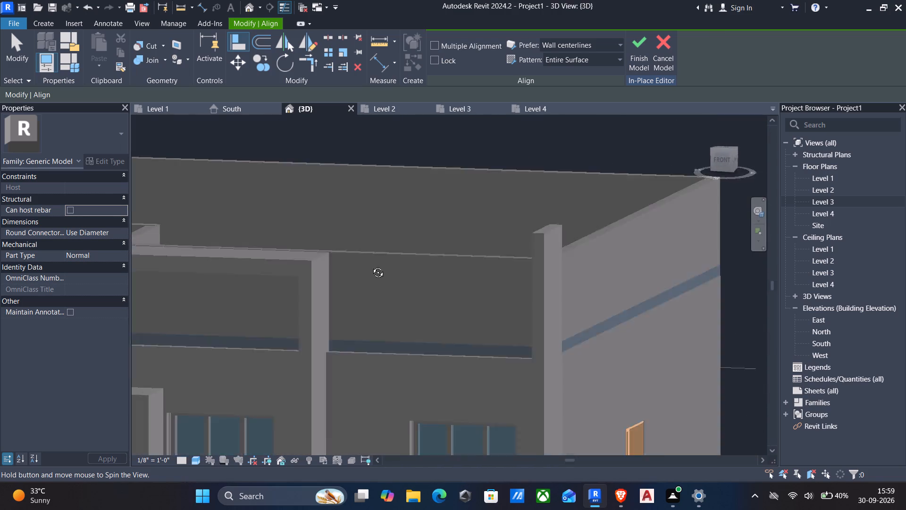
{"action": "middle_click_drag", "start_coordinate": [371, 265], "coordinate": [302, 302], "text": "shift"}
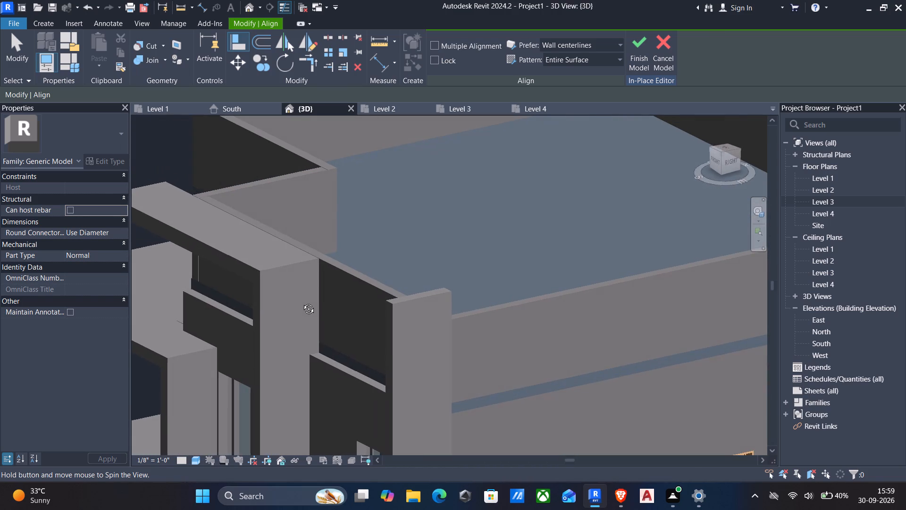
{"action": "middle_click_drag", "start_coordinate": [302, 302], "coordinate": [471, 281], "text": "shift"}
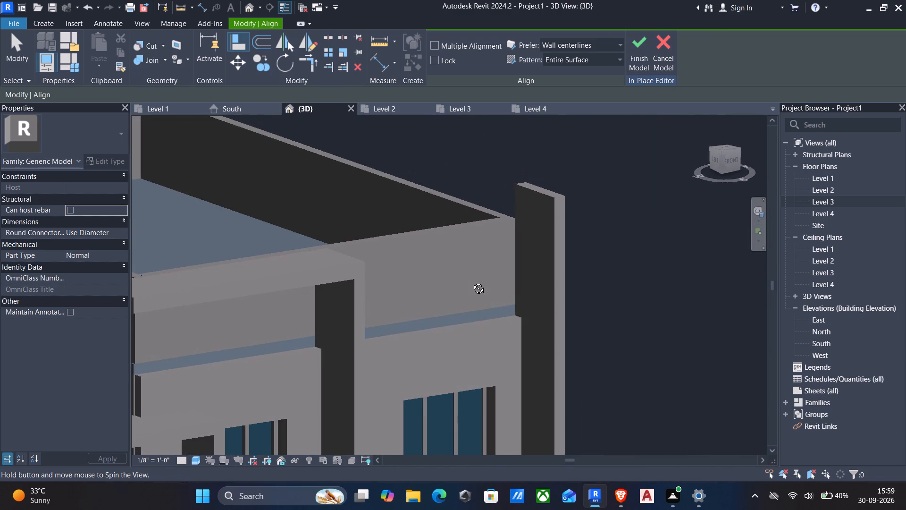
{"action": "middle_click_drag", "start_coordinate": [471, 281], "coordinate": [410, 303], "text": "shift"}
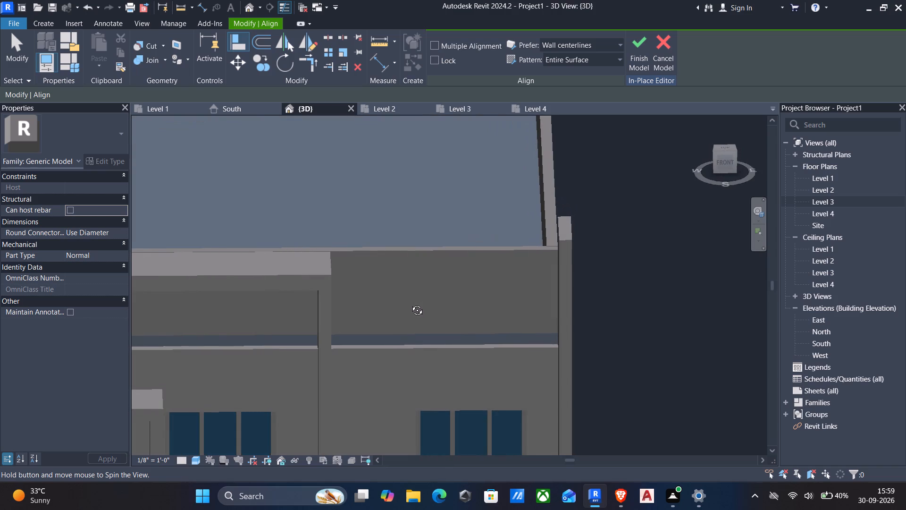
{"action": "middle_click_drag", "start_coordinate": [410, 303], "coordinate": [372, 373], "text": "shift"}
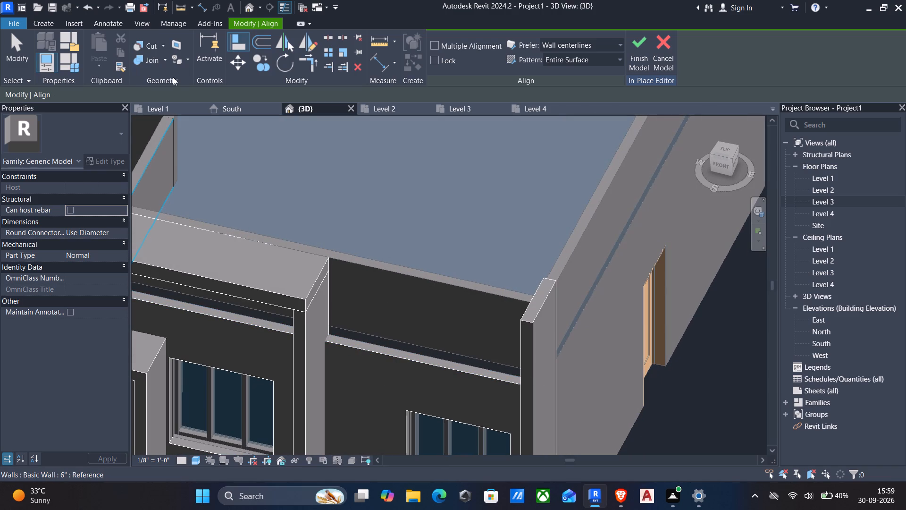
Start an extrusion on the cap's top face and sketch a rectangle about 5" by 1'-0" at its rear corner above the middle fin.
{"action": "left_click", "coordinate": [54, 25]}
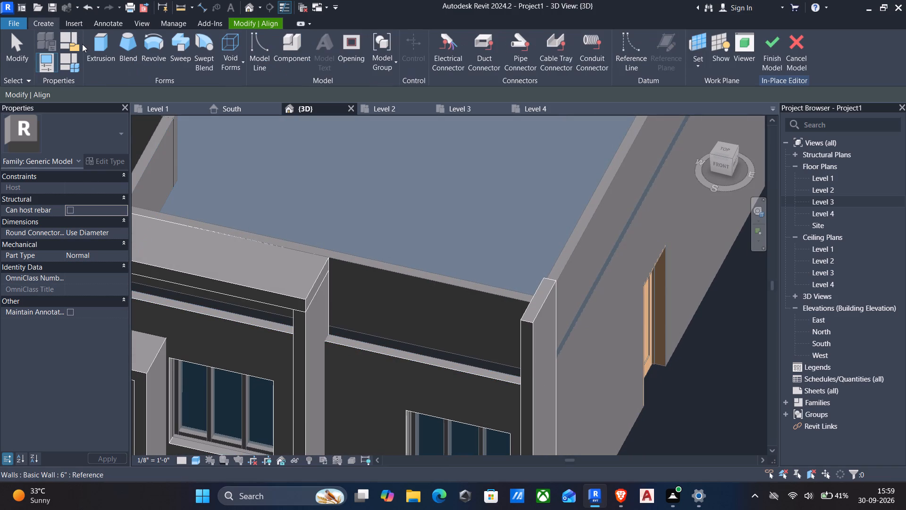
{"action": "left_click", "coordinate": [99, 49]}
{"action": "left_click", "coordinate": [535, 65]}
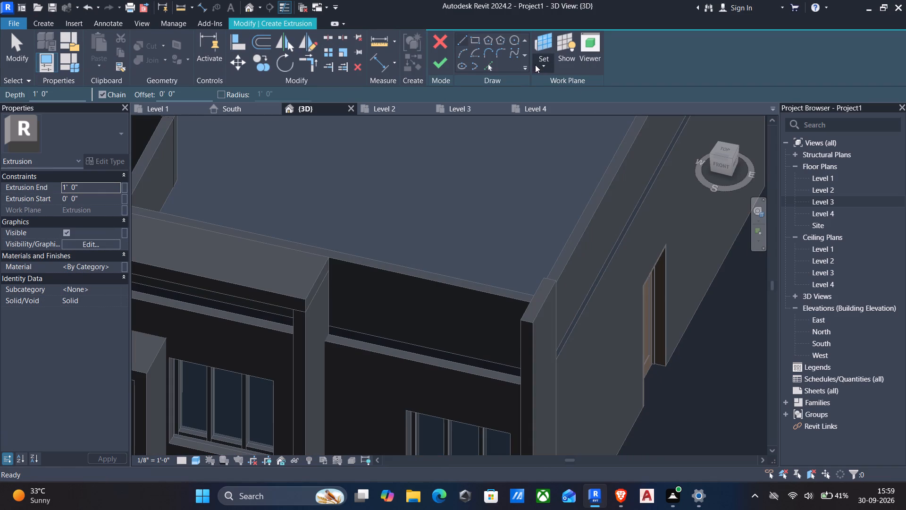
{"action": "left_click", "coordinate": [569, 110]}
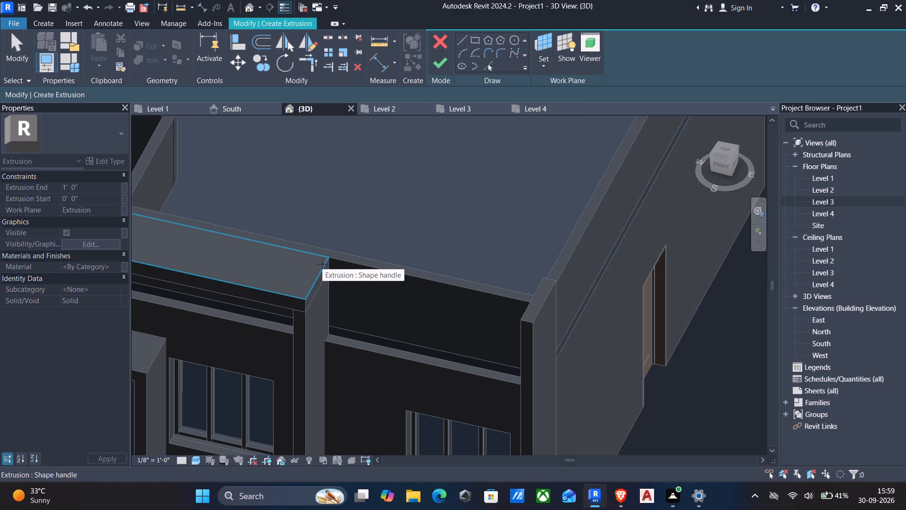
{"action": "left_click", "coordinate": [322, 264]}
{"action": "scroll", "coordinate": [321, 252], "scroll_direction": "up", "scroll_amount": 4}
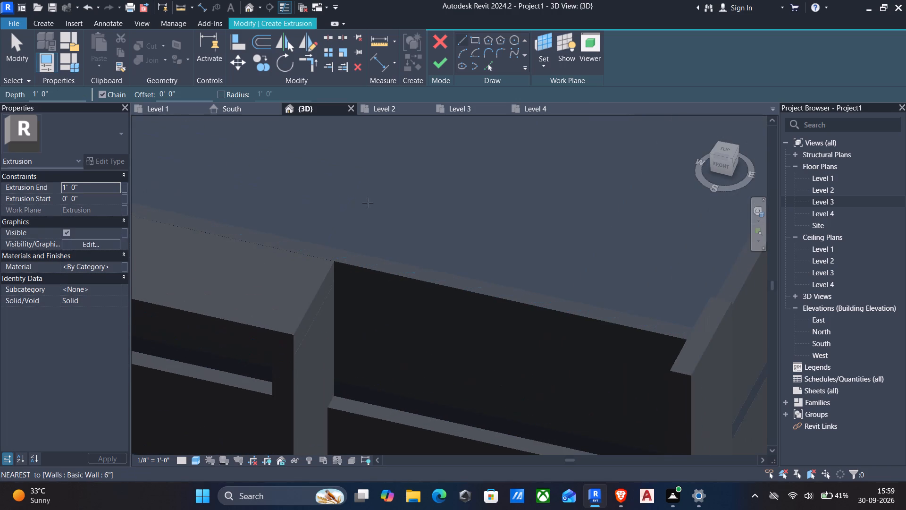
{"action": "left_click", "coordinate": [474, 40]}
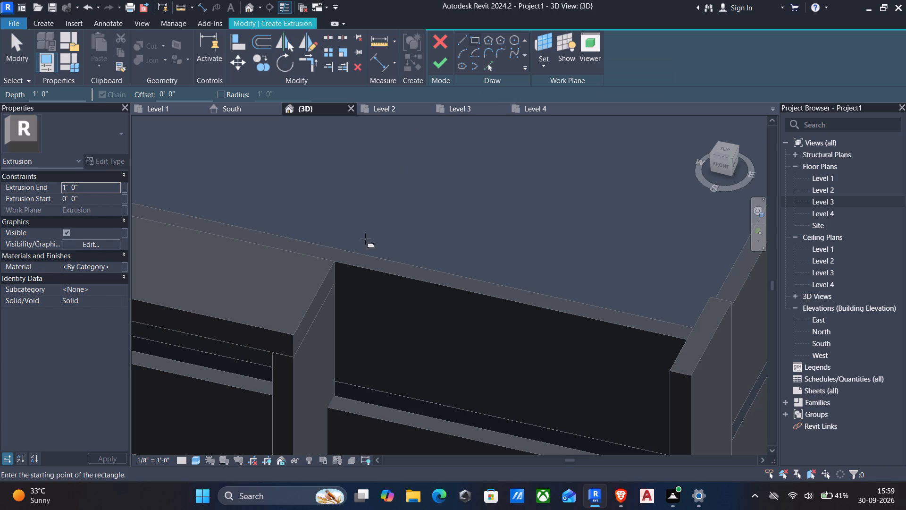
{"action": "scroll", "coordinate": [341, 250], "scroll_direction": "up", "scroll_amount": 5}
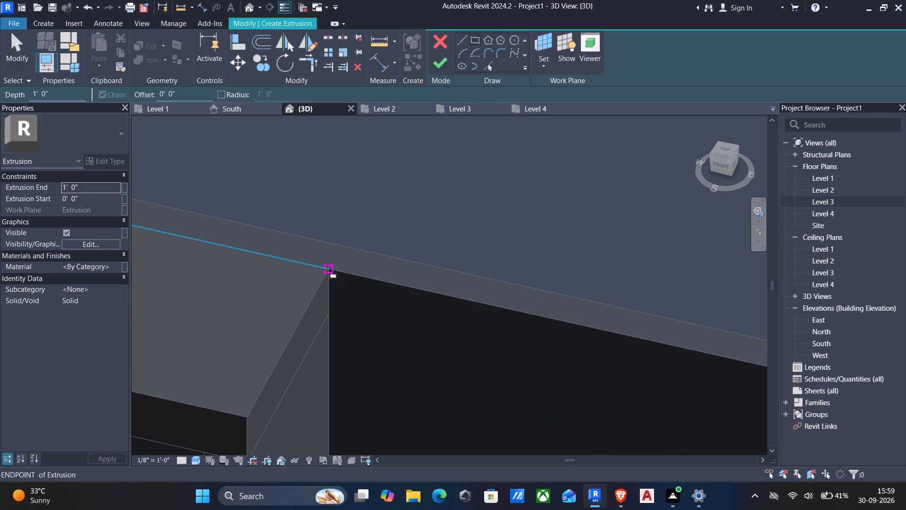
{"action": "left_click", "coordinate": [327, 269]}
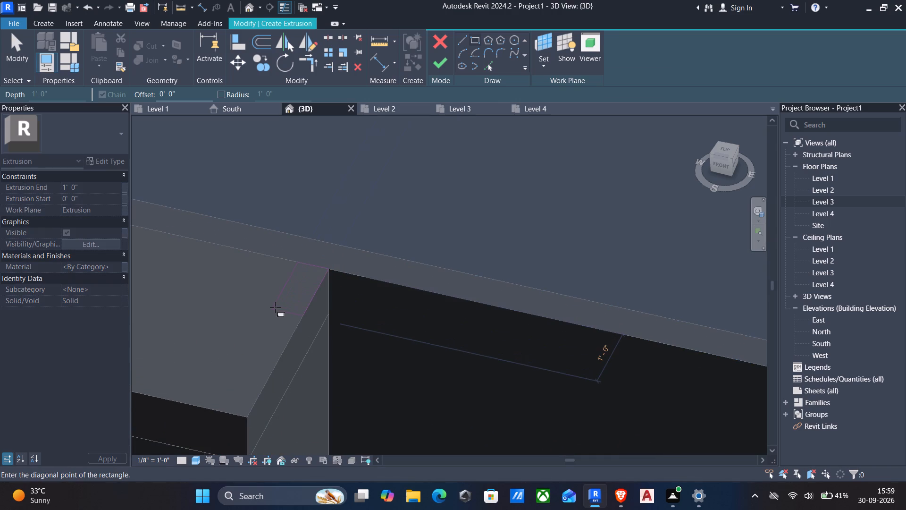
{"action": "left_click", "coordinate": [275, 307]}
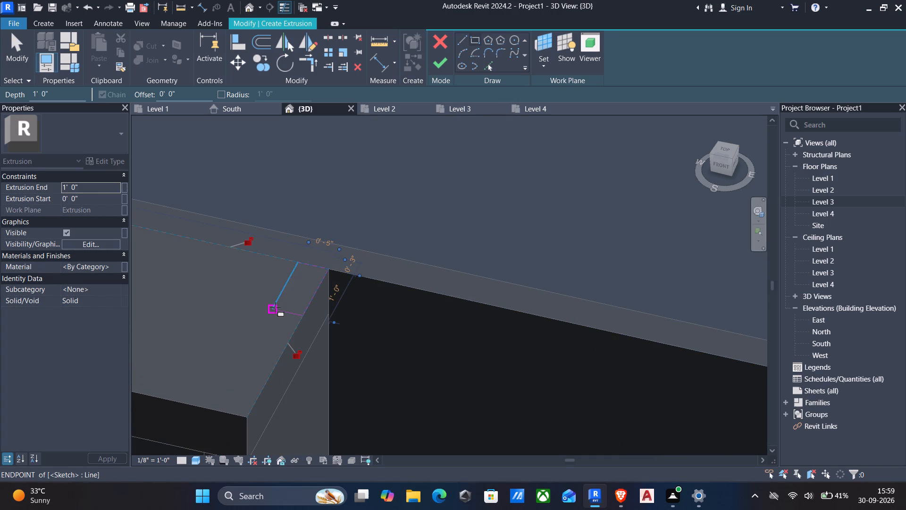
{"action": "key", "text": "Escape"}
{"action": "key", "text": "Escape"}
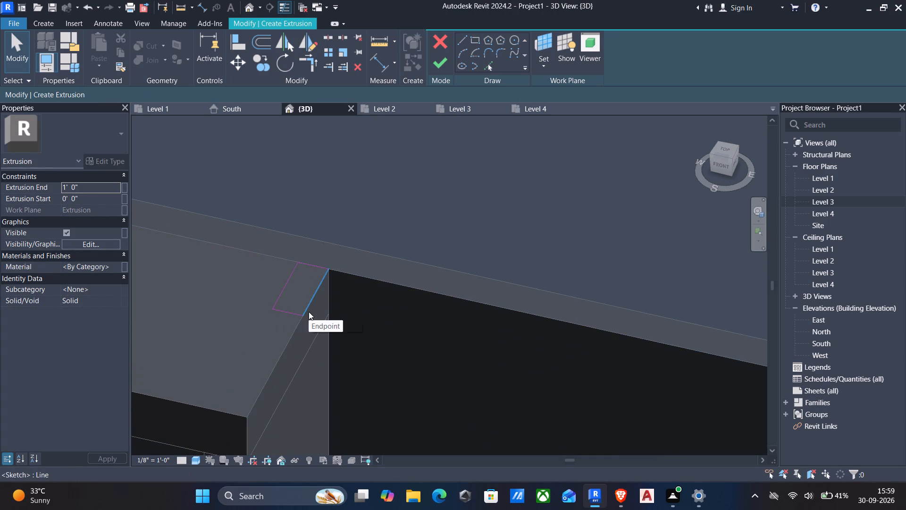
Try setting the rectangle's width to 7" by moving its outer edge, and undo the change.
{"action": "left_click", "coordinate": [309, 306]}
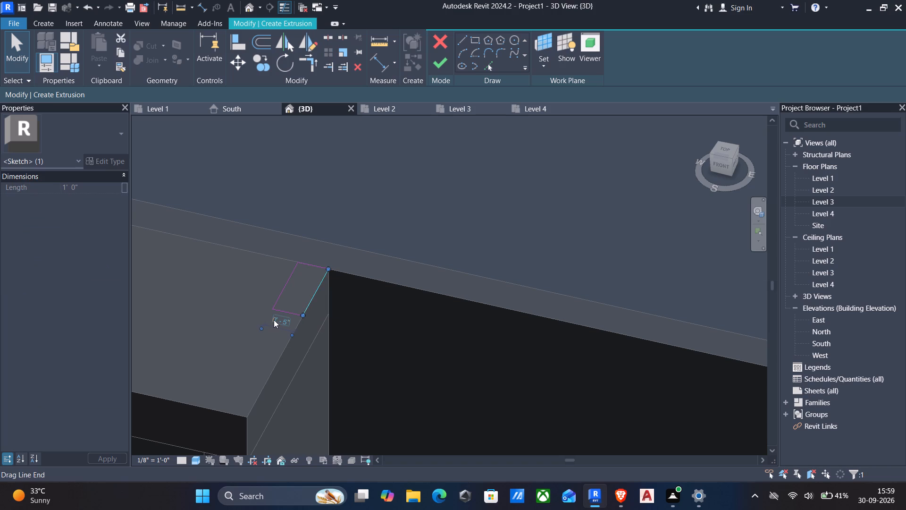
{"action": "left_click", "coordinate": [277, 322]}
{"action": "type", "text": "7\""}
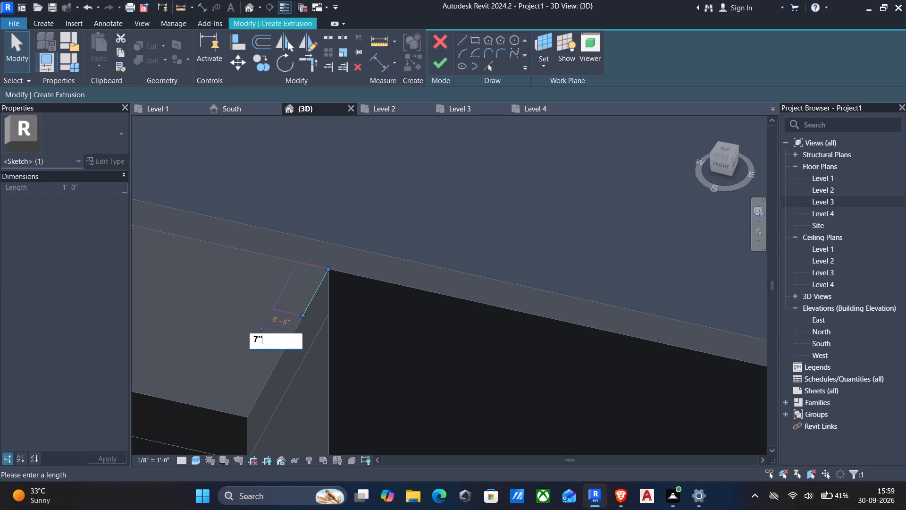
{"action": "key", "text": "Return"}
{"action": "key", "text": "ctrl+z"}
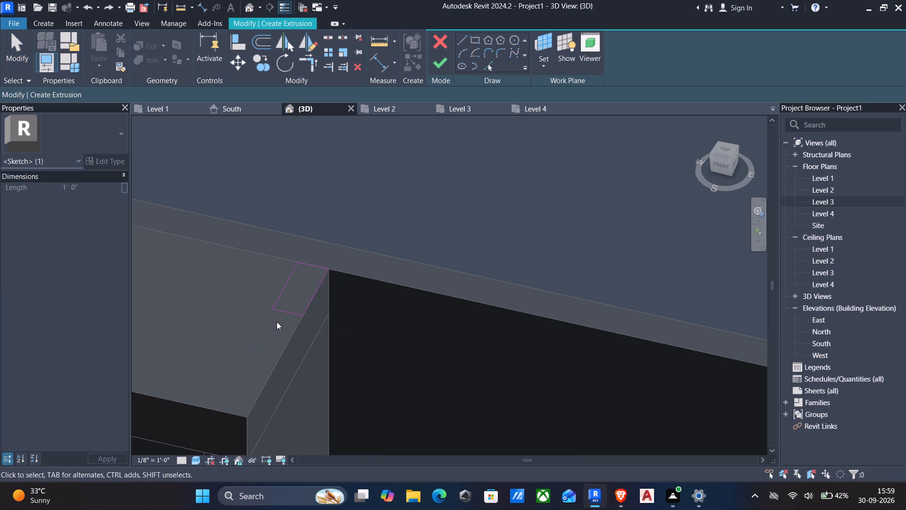
Set the rectangle's width to 7" by moving its inner edge, and finish the extrusion with a depth of 1'-0".
{"action": "left_click", "coordinate": [275, 291]}
{"action": "left_click", "coordinate": [278, 298]}
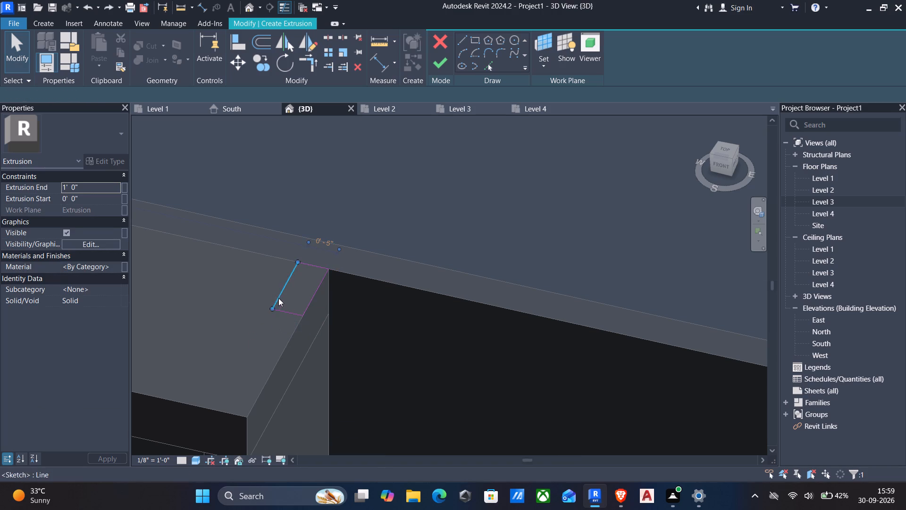
{"action": "left_click", "coordinate": [327, 240]}
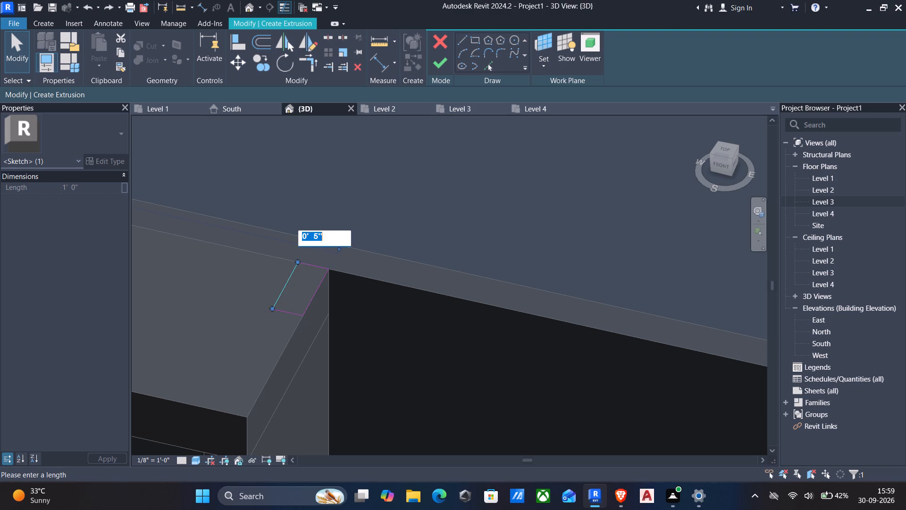
{"action": "type", "text": "7\""}
{"action": "key", "text": "Return"}
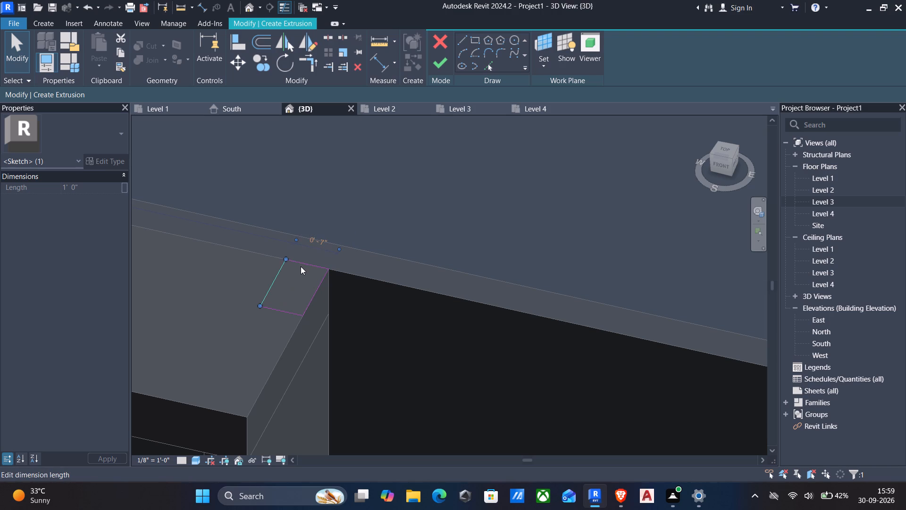
{"action": "key", "text": "Escape"}
{"action": "scroll", "coordinate": [298, 272], "scroll_direction": "down", "scroll_amount": 3}
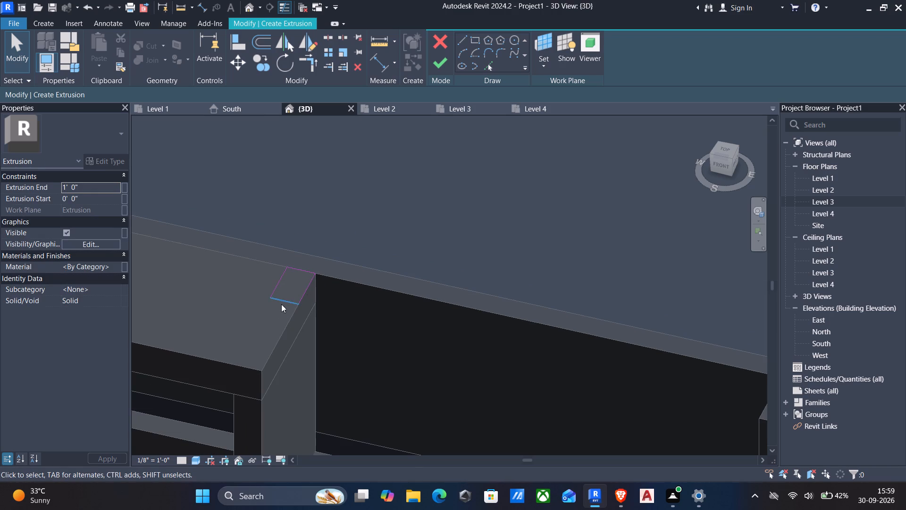
{"action": "left_click", "coordinate": [435, 65]}
Stretch the new post on the cap upward by raising the top of its extrusion.
{"action": "scroll", "coordinate": [384, 199], "scroll_direction": "down", "scroll_amount": 3}
{"action": "middle_click_drag", "start_coordinate": [371, 297], "coordinate": [349, 303]}
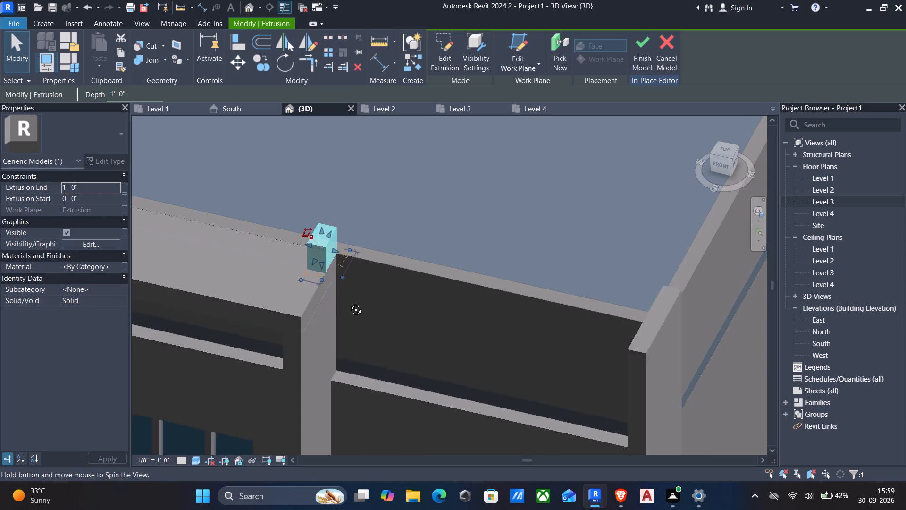
{"action": "middle_click_drag", "start_coordinate": [349, 303], "coordinate": [286, 196]}
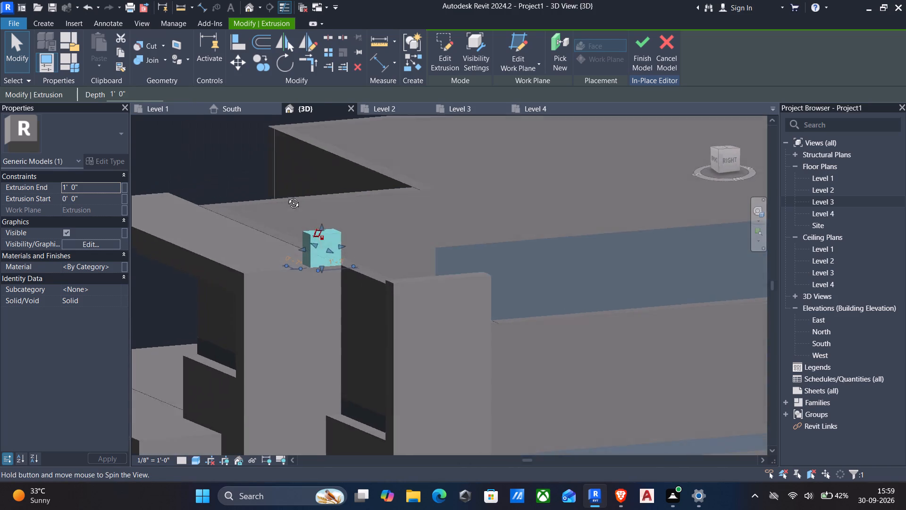
{"action": "middle_click_drag", "start_coordinate": [286, 196], "coordinate": [339, 196]}
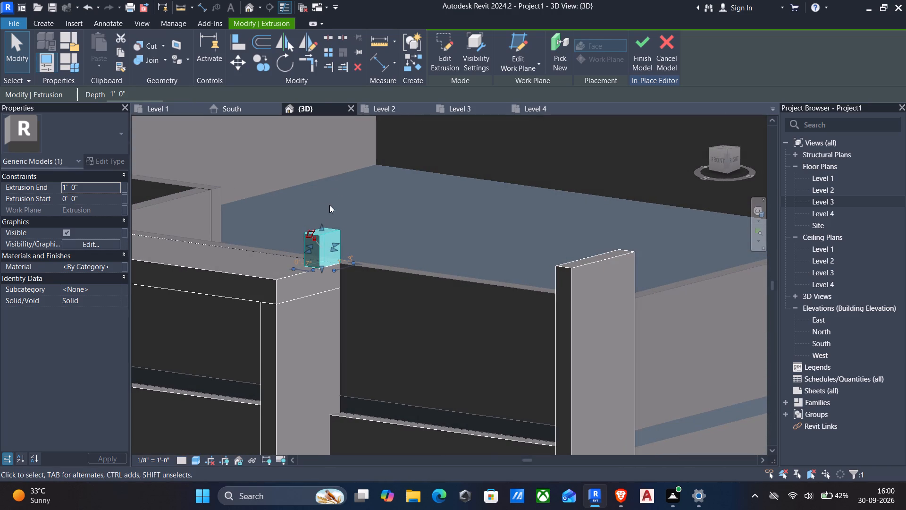
{"action": "left_click_drag", "start_coordinate": [321, 227], "coordinate": [327, 196]}
{"action": "key", "text": "Escape"}
Examine the new post on the cap against the fins and parapet from the front and both sides.
{"action": "scroll", "coordinate": [339, 219], "scroll_direction": "down", "scroll_amount": 2}
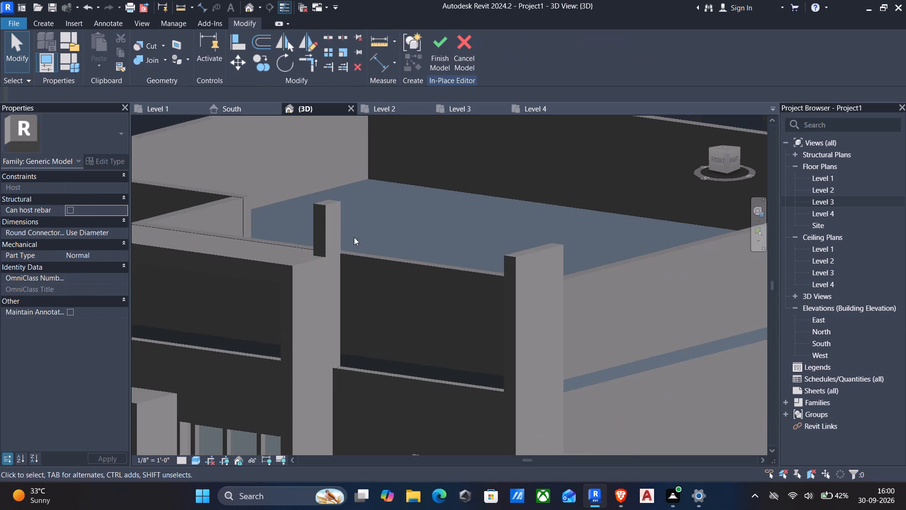
{"action": "middle_click_drag", "start_coordinate": [369, 245], "coordinate": [487, 233]}
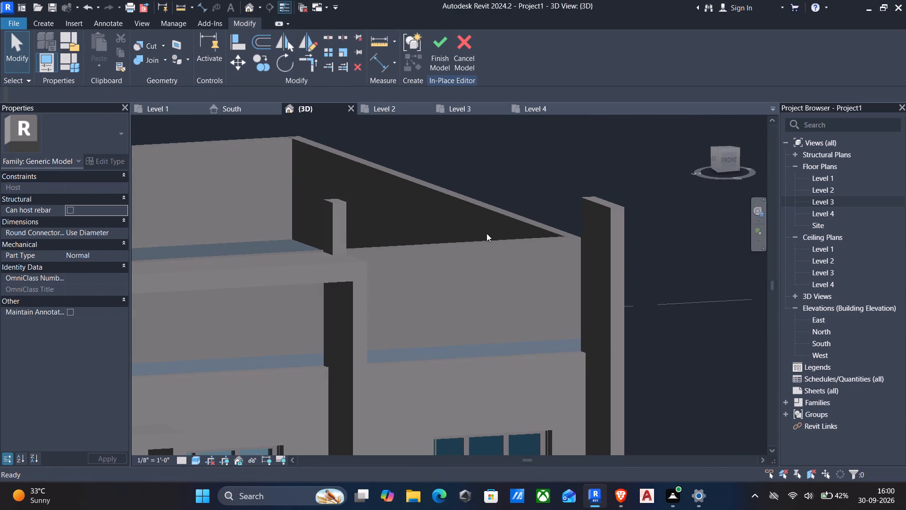
{"action": "middle_click_drag", "start_coordinate": [422, 239], "coordinate": [495, 235], "text": "shift"}
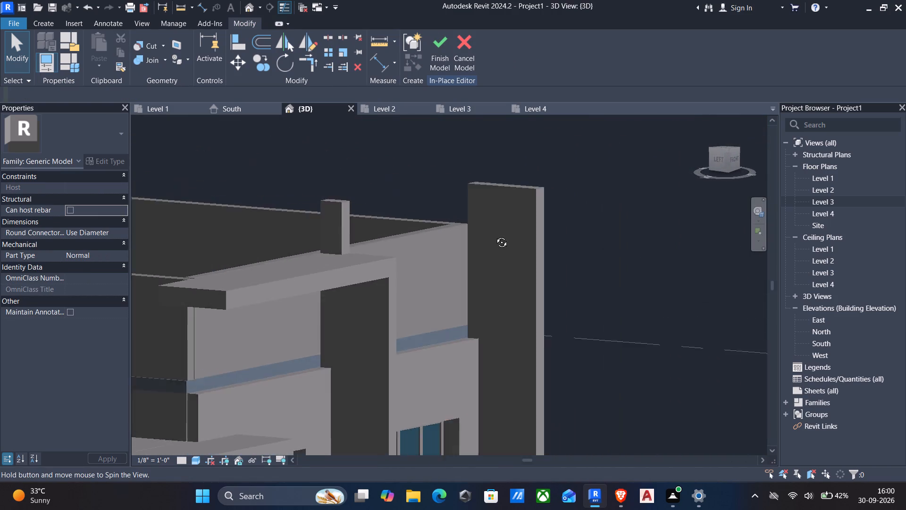
{"action": "middle_click_drag", "start_coordinate": [495, 235], "coordinate": [545, 246], "text": "shift"}
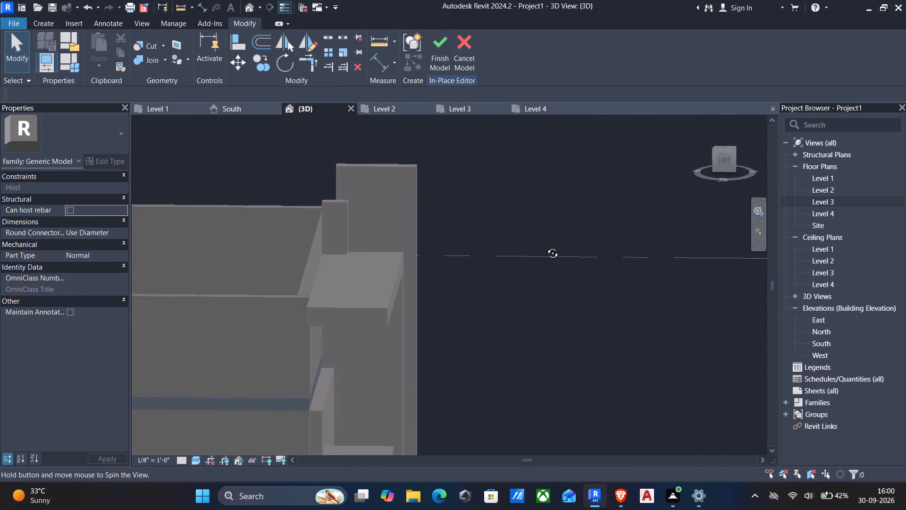
{"action": "middle_click_drag", "start_coordinate": [545, 246], "coordinate": [545, 246], "text": "shift"}
{"action": "scroll", "coordinate": [544, 248], "scroll_direction": "down", "scroll_amount": 2}
{"action": "middle_click_drag", "start_coordinate": [538, 260], "coordinate": [446, 280], "text": "shift"}
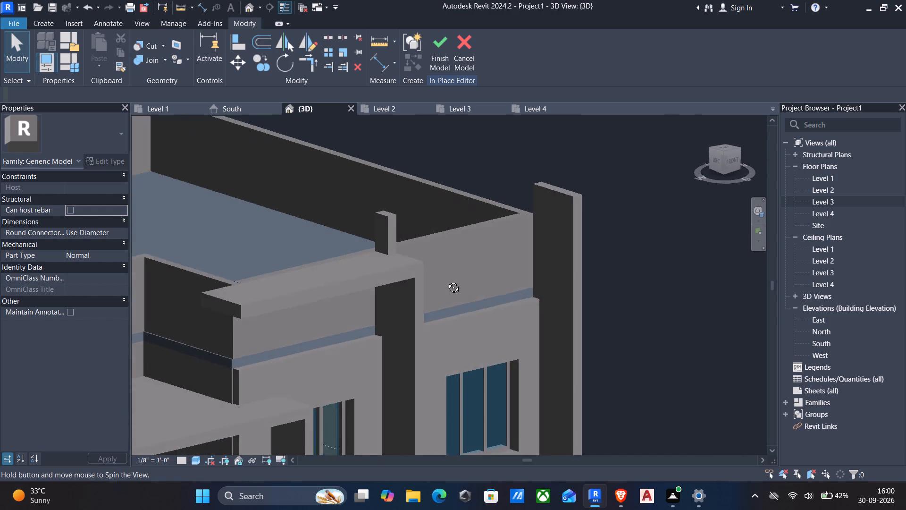
{"action": "middle_click_drag", "start_coordinate": [446, 280], "coordinate": [423, 287], "text": "shift"}
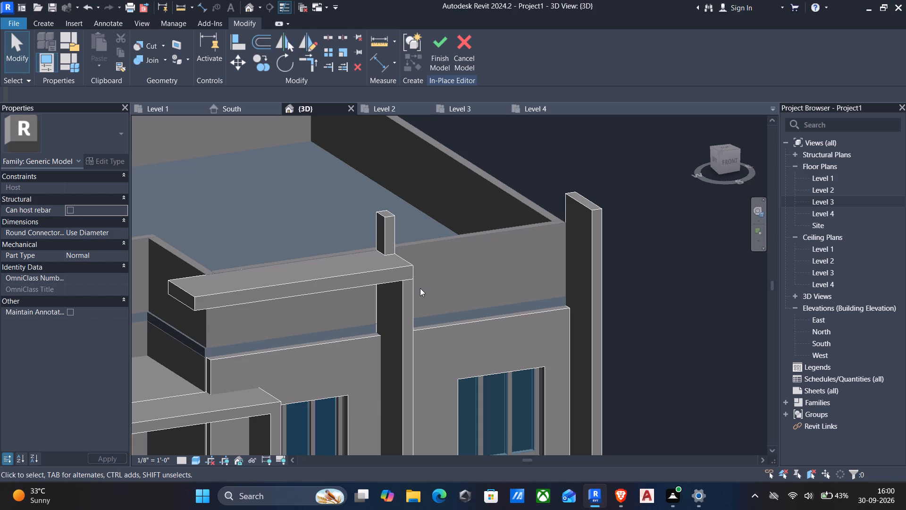
{"action": "scroll", "coordinate": [420, 288], "scroll_direction": "down", "scroll_amount": 3}
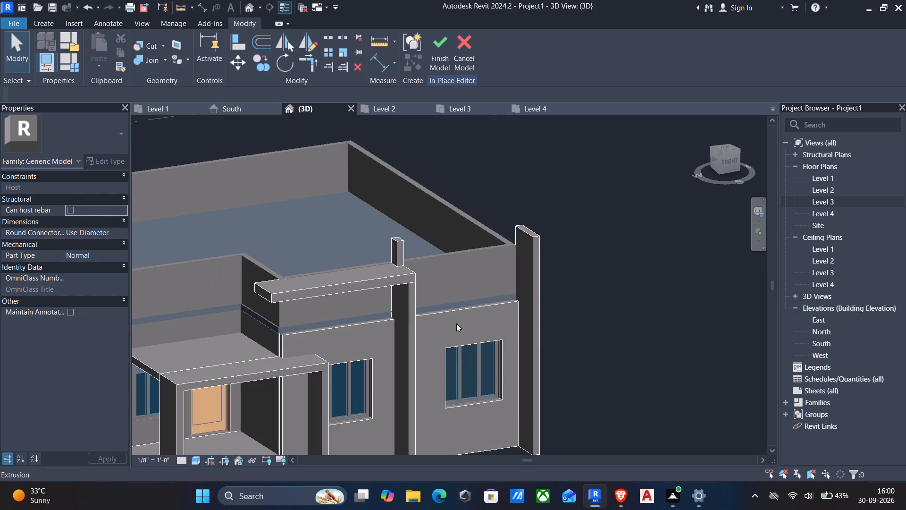
{"action": "middle_click_drag", "start_coordinate": [455, 324], "coordinate": [411, 243]}
{"action": "middle_click_drag", "start_coordinate": [411, 241], "coordinate": [311, 275], "text": "shift"}
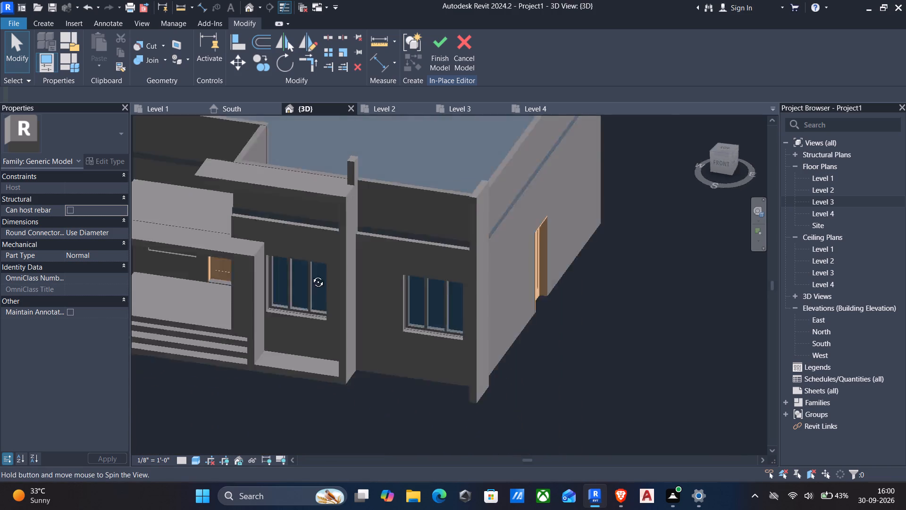
{"action": "middle_click_drag", "start_coordinate": [311, 275], "coordinate": [204, 246], "text": "shift"}
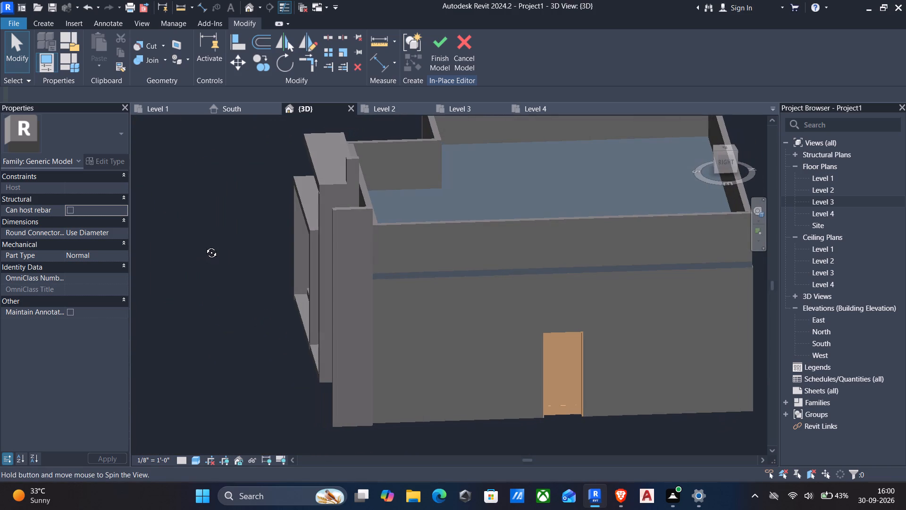
Align the side face of the post on the cap with the inner face of the parapet wall behind it.
{"action": "middle_click_drag", "start_coordinate": [204, 246], "coordinate": [205, 246], "text": "shift"}
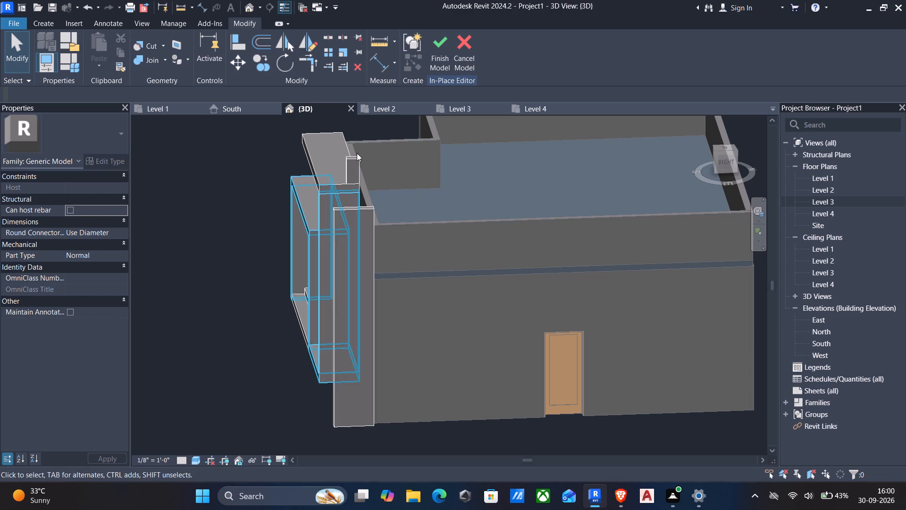
{"action": "middle_click_drag", "start_coordinate": [371, 177], "coordinate": [348, 173]}
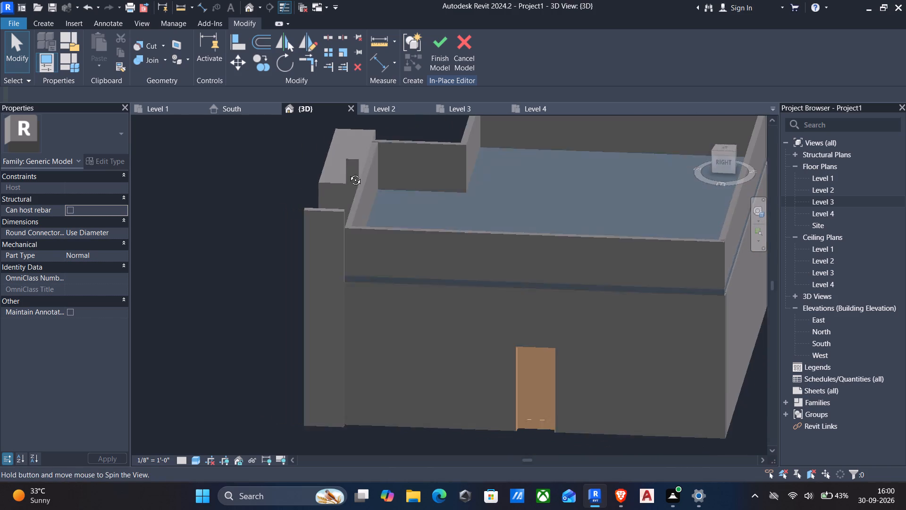
{"action": "middle_click_drag", "start_coordinate": [348, 173], "coordinate": [350, 172]}
{"action": "left_click", "coordinate": [352, 167]}
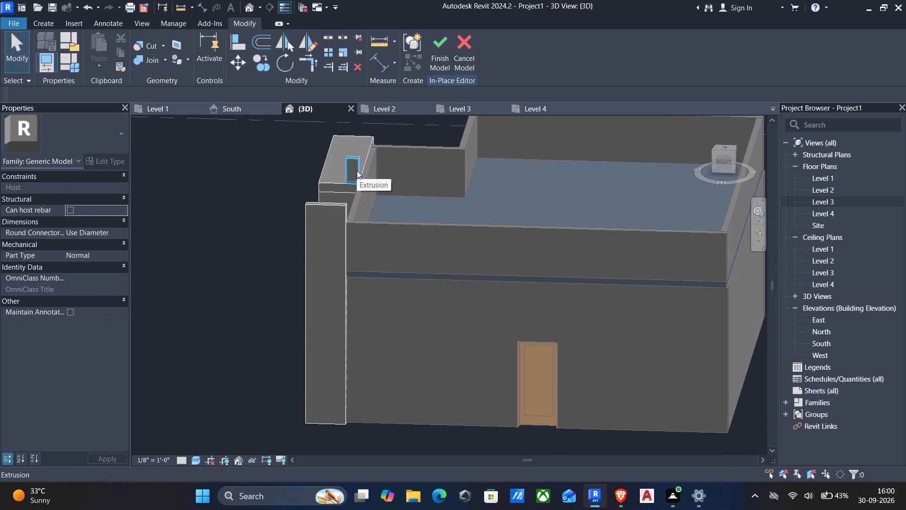
{"action": "left_click", "coordinate": [357, 170]}
{"action": "key", "text": "Escape"}
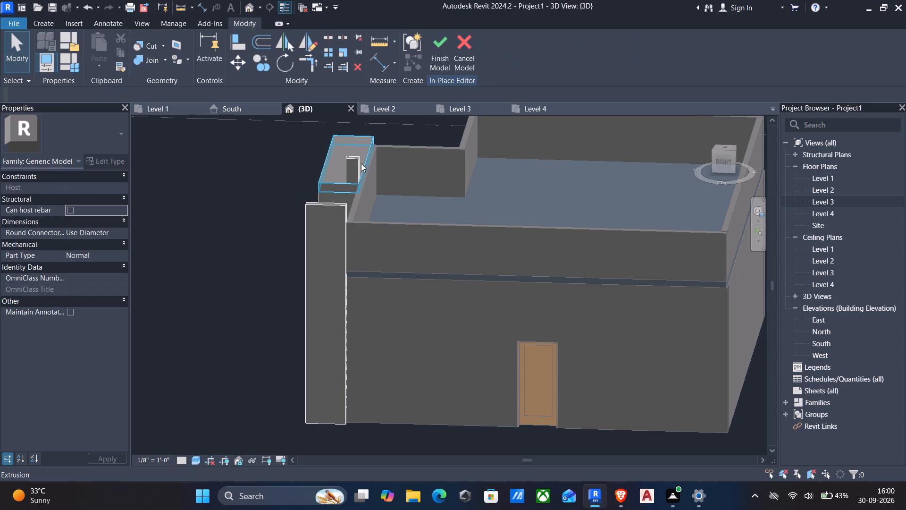
{"action": "key", "text": "a"}
{"action": "key", "text": "l"}
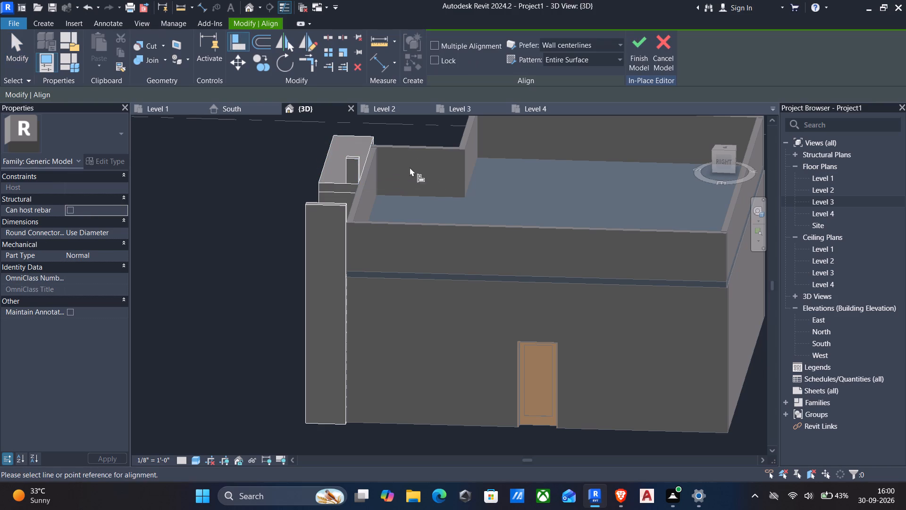
{"action": "left_click", "coordinate": [369, 186]}
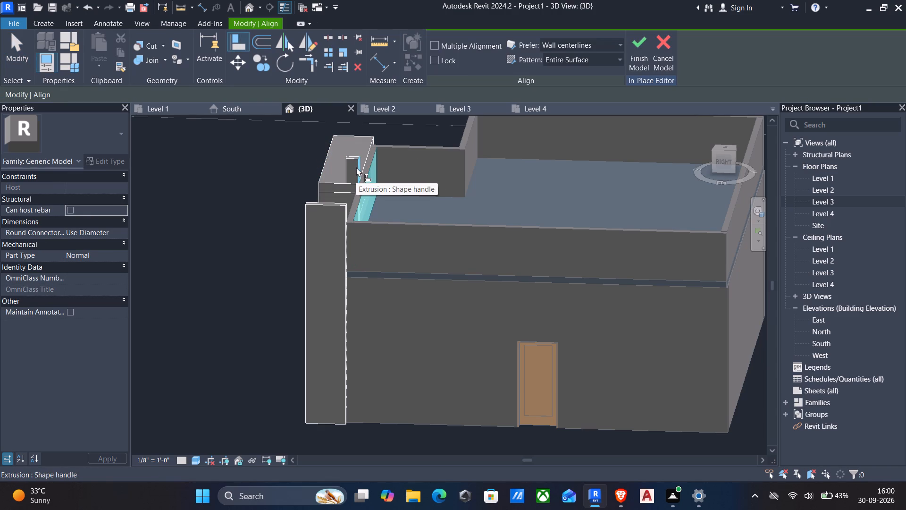
{"action": "left_click", "coordinate": [360, 165]}
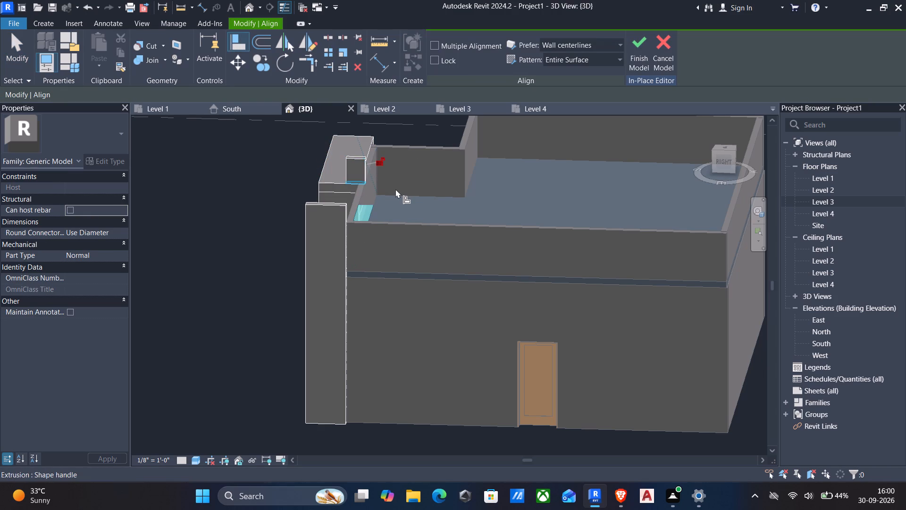
{"action": "scroll", "coordinate": [395, 189], "scroll_direction": "up", "scroll_amount": 5}
{"action": "key", "text": "Escape"}
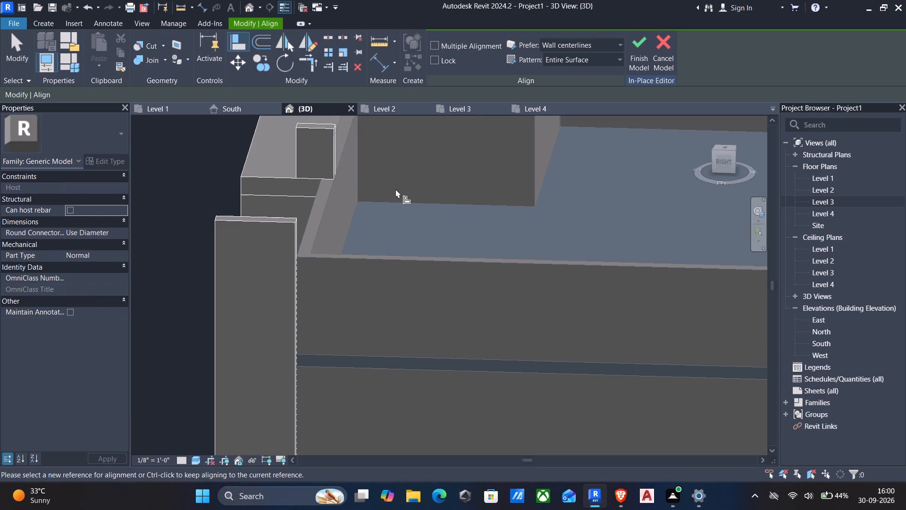
Examine how the post sits against the cap and parapet from behind and from both sides.
{"action": "middle_click_drag", "start_coordinate": [395, 189], "coordinate": [263, 160], "text": "shift"}
{"action": "scroll", "coordinate": [306, 187], "scroll_direction": "up", "scroll_amount": 4}
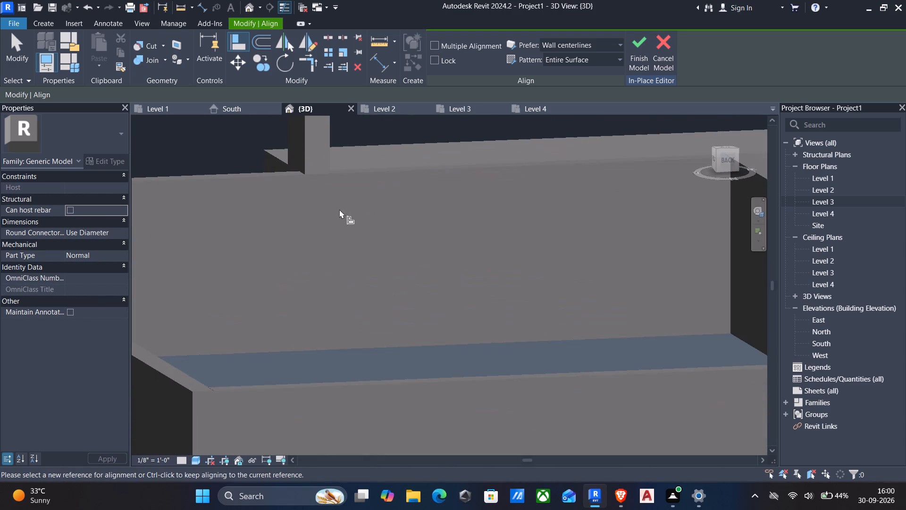
{"action": "scroll", "coordinate": [330, 212], "scroll_direction": "up", "scroll_amount": 1, "text": "shift"}
{"action": "middle_click_drag", "start_coordinate": [330, 212], "coordinate": [336, 274], "text": "shift"}
{"action": "scroll", "coordinate": [339, 274], "scroll_direction": "down", "scroll_amount": 8, "text": "shift"}
{"action": "middle_click_drag", "start_coordinate": [345, 260], "coordinate": [805, 261], "text": "shift"}
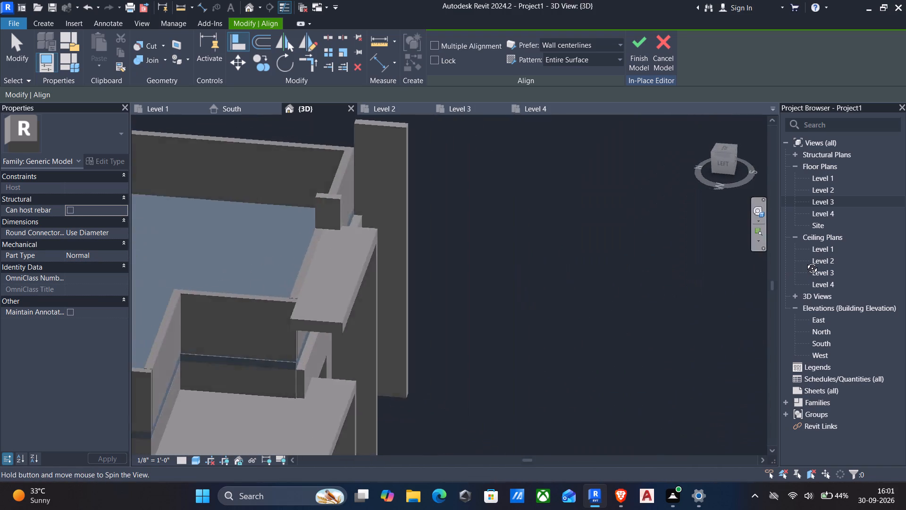
{"action": "middle_click_drag", "start_coordinate": [805, 261], "coordinate": [528, 293], "text": "shift"}
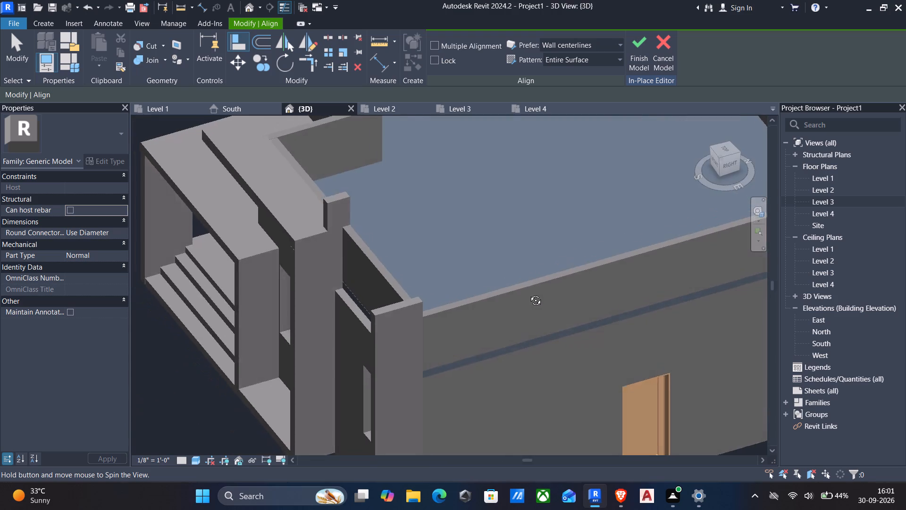
{"action": "middle_click_drag", "start_coordinate": [528, 293], "coordinate": [510, 273], "text": "shift"}
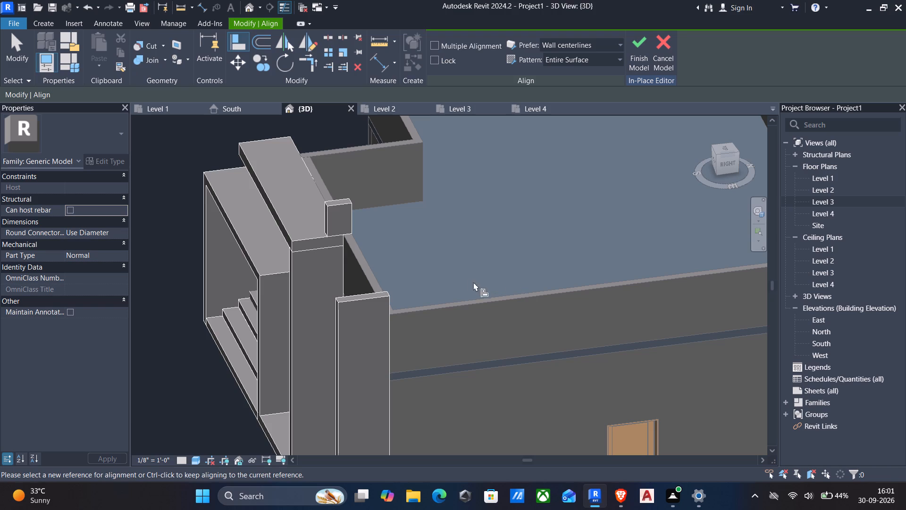
{"action": "key", "text": "Escape"}
Widen the post on the cap by stretching its outer face toward the facade's front.
{"action": "left_click", "coordinate": [329, 223]}
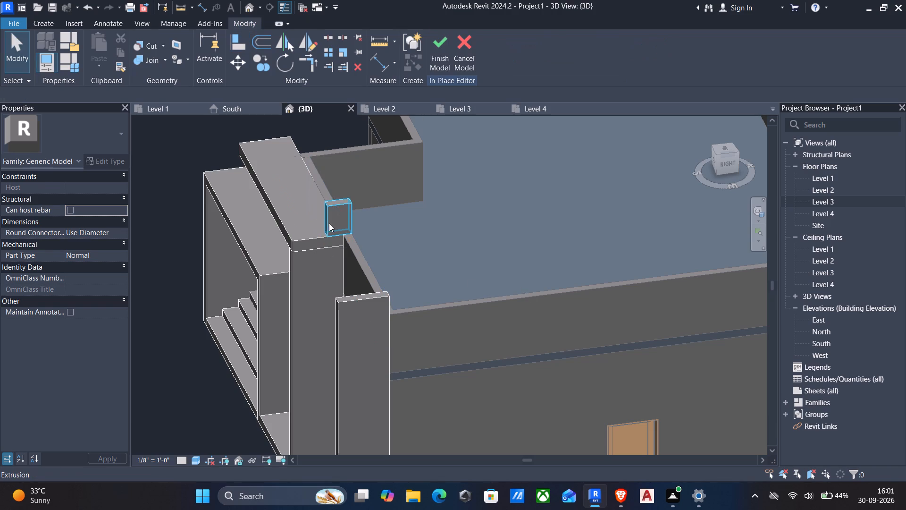
{"action": "left_click_drag", "start_coordinate": [322, 220], "coordinate": [316, 224]}
{"action": "key", "text": "Escape"}
Start a new extrusion with the top face of the post picked as its work plane.
{"action": "scroll", "coordinate": [327, 229], "scroll_direction": "down", "scroll_amount": 2}
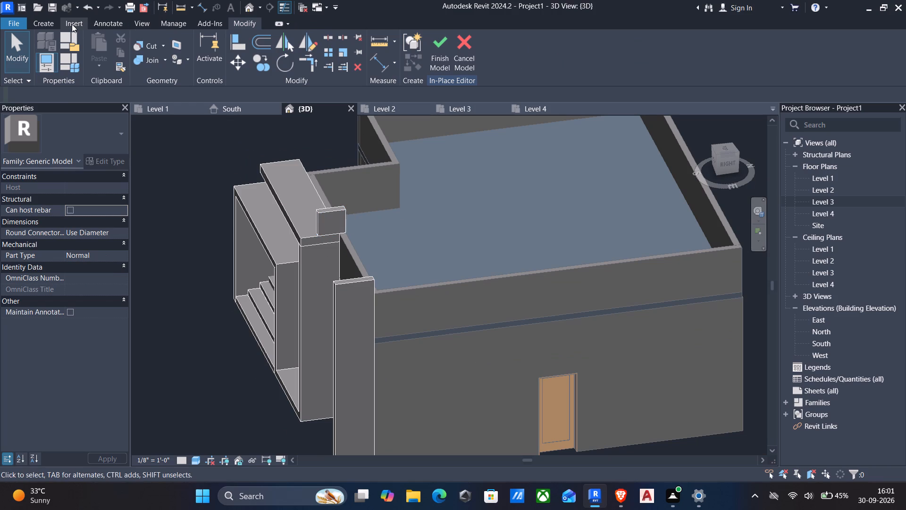
{"action": "left_click", "coordinate": [43, 21]}
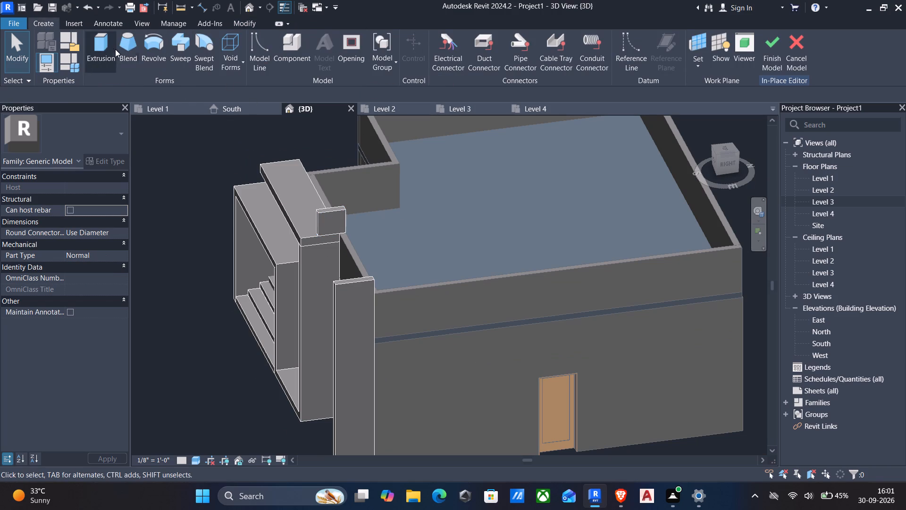
{"action": "left_click", "coordinate": [100, 43]}
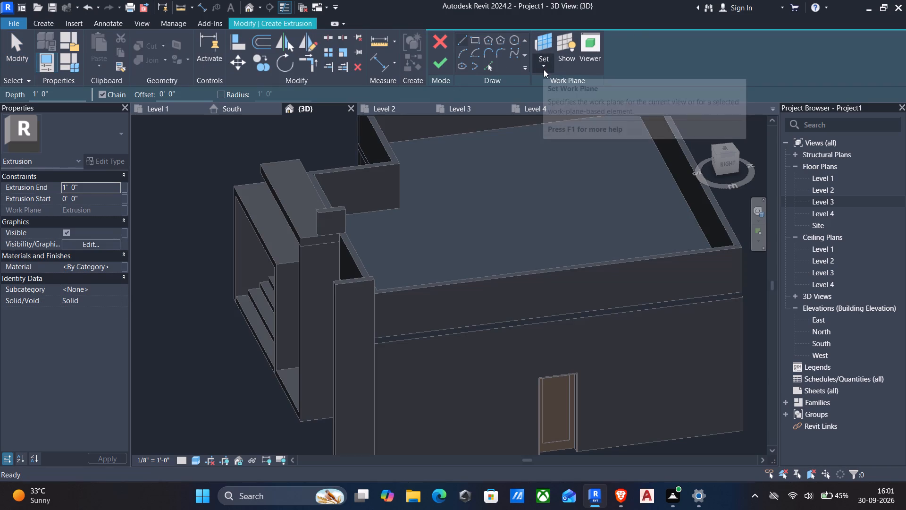
{"action": "left_click", "coordinate": [544, 69]}
{"action": "left_click", "coordinate": [567, 111]}
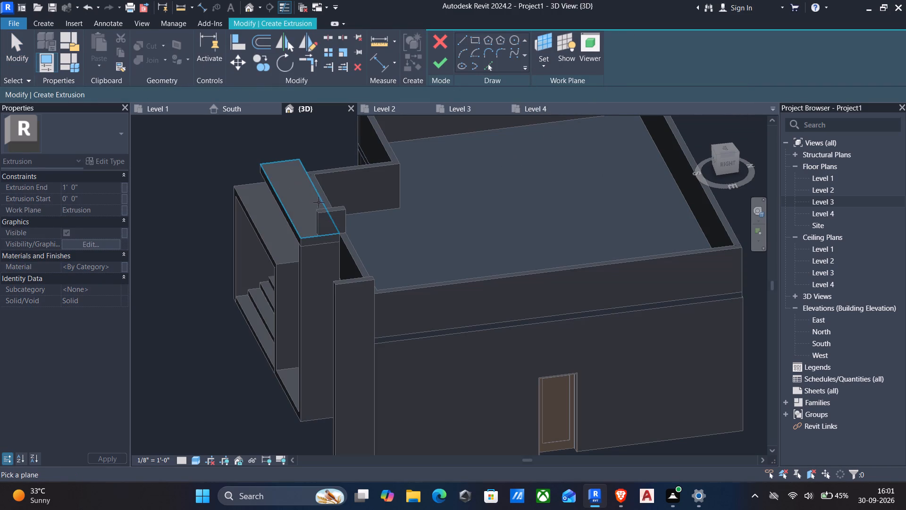
{"action": "scroll", "coordinate": [321, 208], "scroll_direction": "up", "scroll_amount": 8}
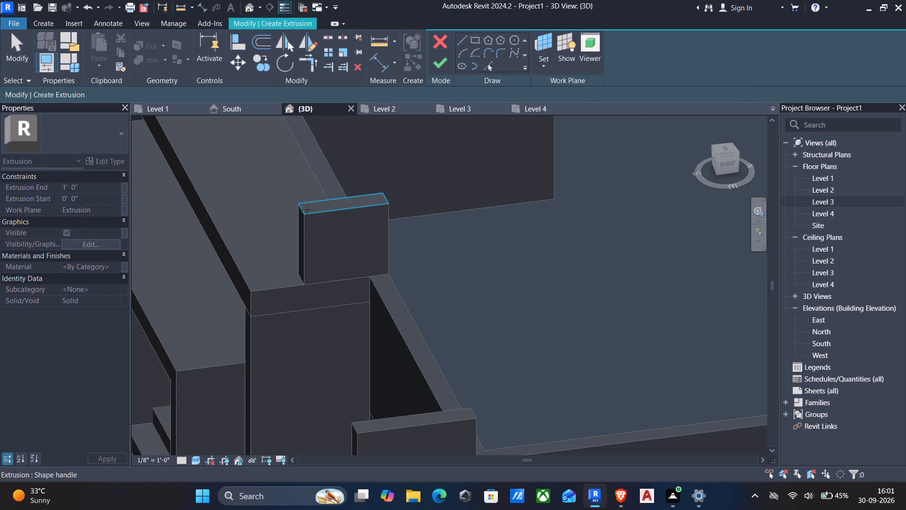
{"action": "left_click", "coordinate": [307, 209]}
Sketch a rectangle corner to corner over the post's top face and finish the extrusion with a depth of 1'-0".
{"action": "left_click", "coordinate": [472, 39]}
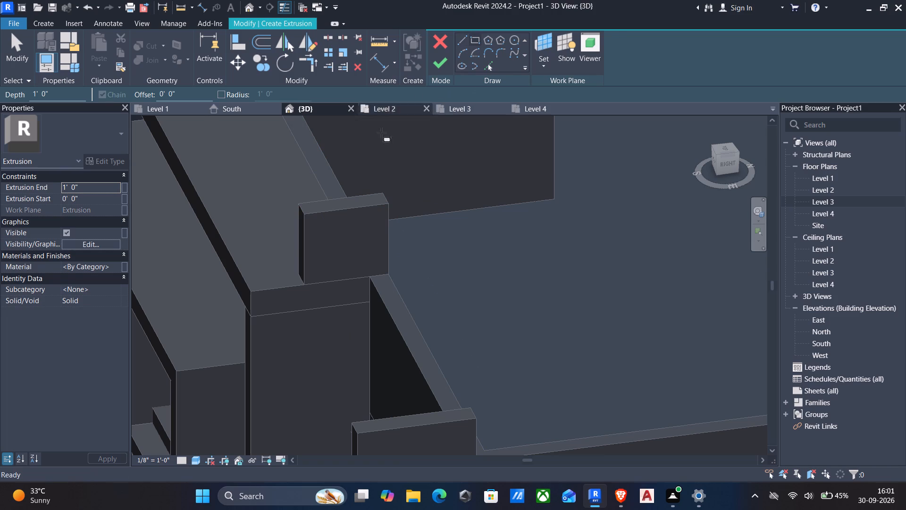
{"action": "left_click", "coordinate": [304, 213]}
{"action": "scroll", "coordinate": [382, 191], "scroll_direction": "up", "scroll_amount": 4}
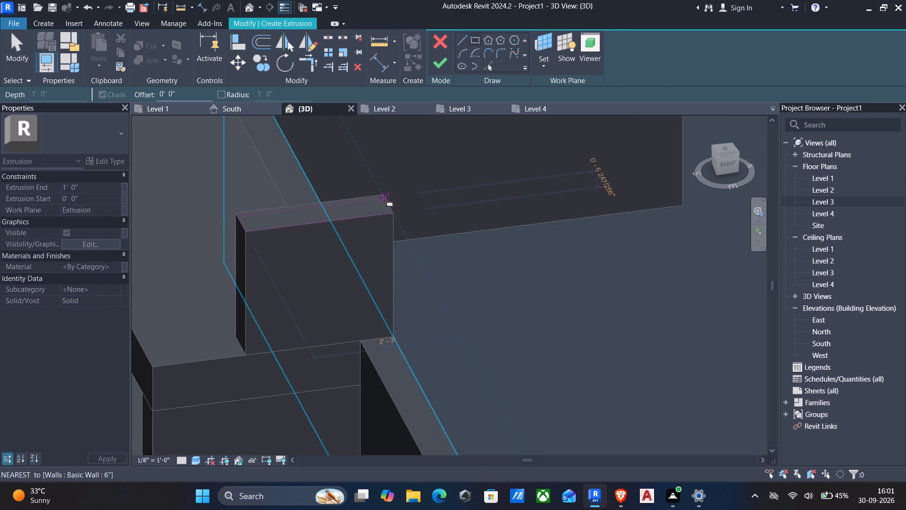
{"action": "scroll", "coordinate": [384, 197], "scroll_direction": "up", "scroll_amount": 5}
{"action": "left_click", "coordinate": [380, 191]}
{"action": "key", "text": "Escape"}
{"action": "scroll", "coordinate": [383, 209], "scroll_direction": "down", "scroll_amount": 8}
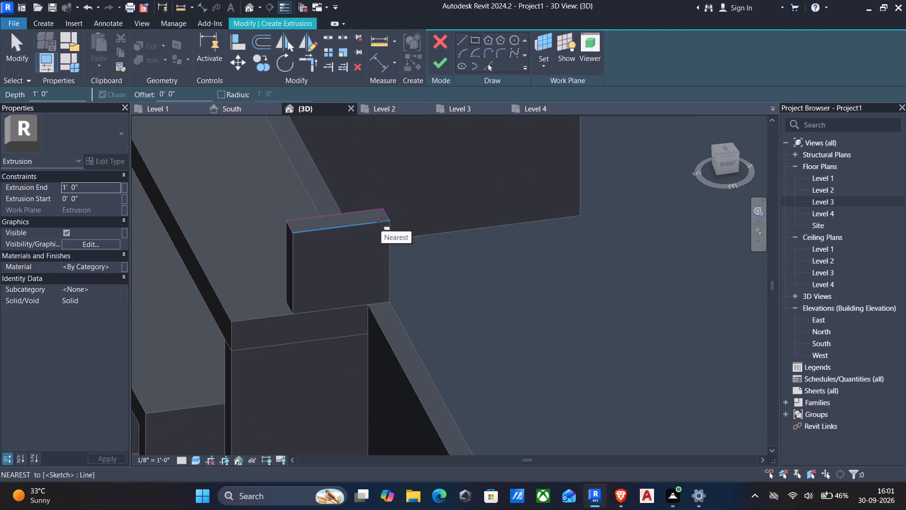
{"action": "scroll", "coordinate": [374, 247], "scroll_direction": "down", "scroll_amount": 2}
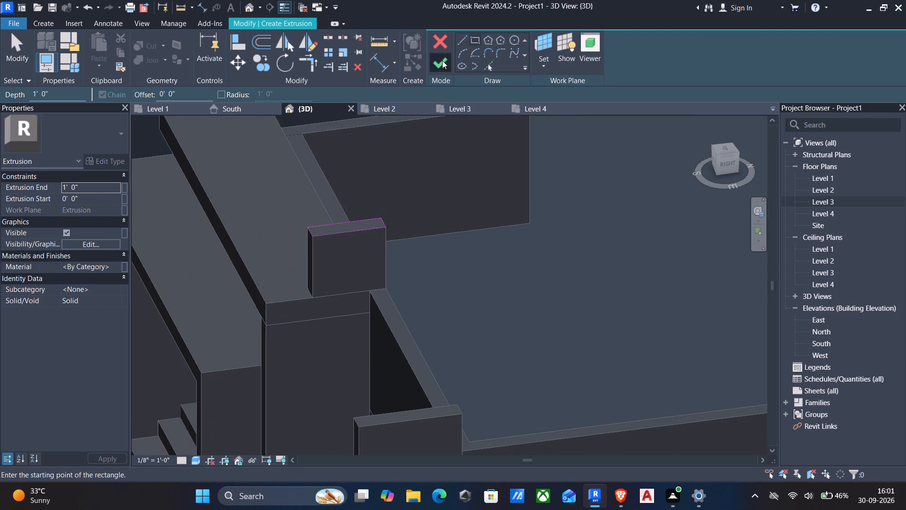
{"action": "left_click", "coordinate": [442, 60]}
Stretch the new block above the post sideways into a beam reaching the inner face of the end fin.
{"action": "scroll", "coordinate": [363, 147], "scroll_direction": "down", "scroll_amount": 3}
{"action": "middle_click_drag", "start_coordinate": [347, 195], "coordinate": [347, 196], "text": "shift"}
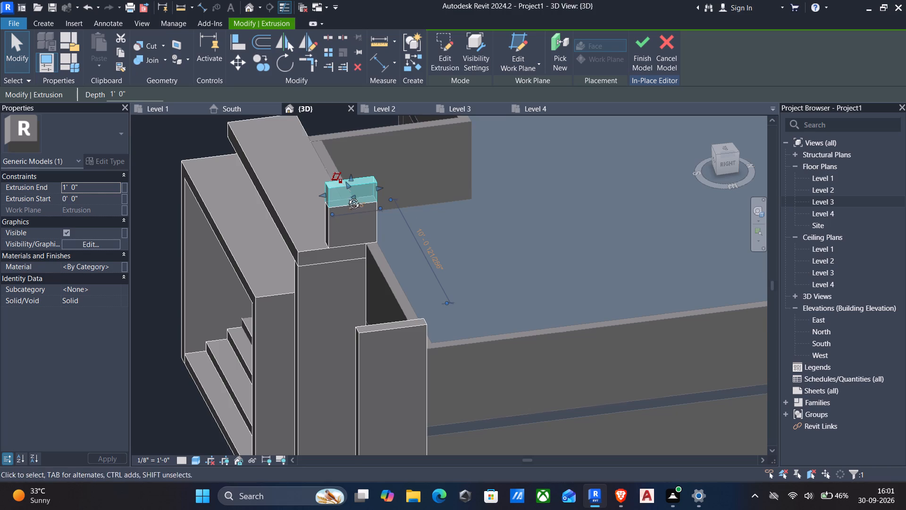
{"action": "middle_click_drag", "start_coordinate": [347, 196], "coordinate": [509, 137], "text": "shift"}
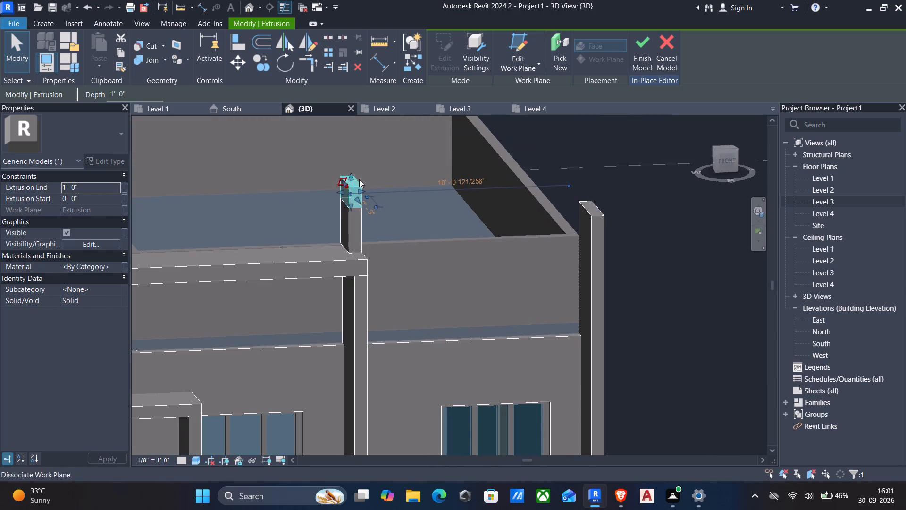
{"action": "left_click_drag", "start_coordinate": [362, 188], "coordinate": [522, 185]}
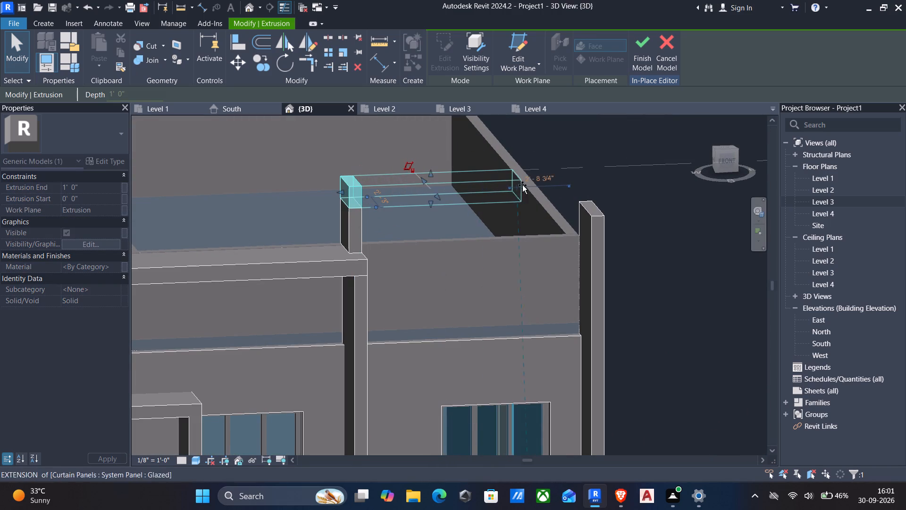
{"action": "left_click_drag", "start_coordinate": [522, 185], "coordinate": [570, 185]}
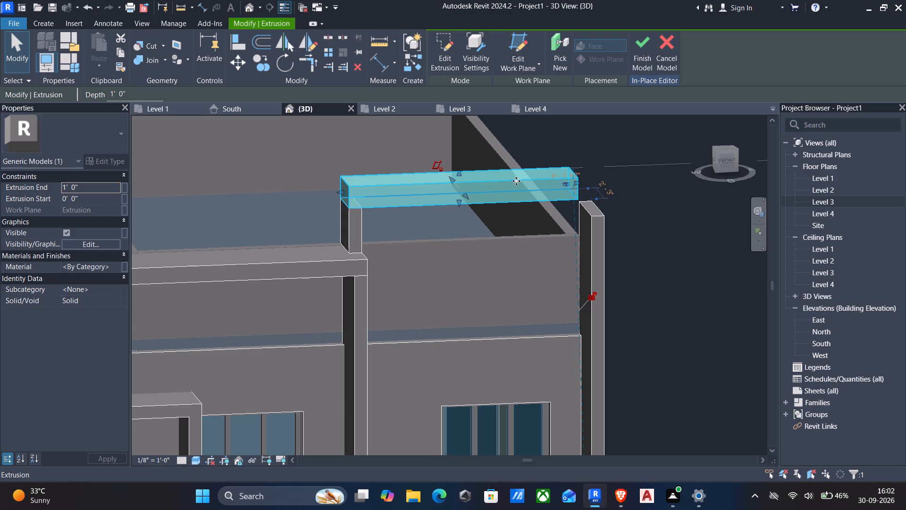
Set the beam's extrusion depth to 7".
{"action": "left_click", "coordinate": [149, 96]}
{"action": "left_click_drag", "start_coordinate": [148, 94], "coordinate": [3, 90]}
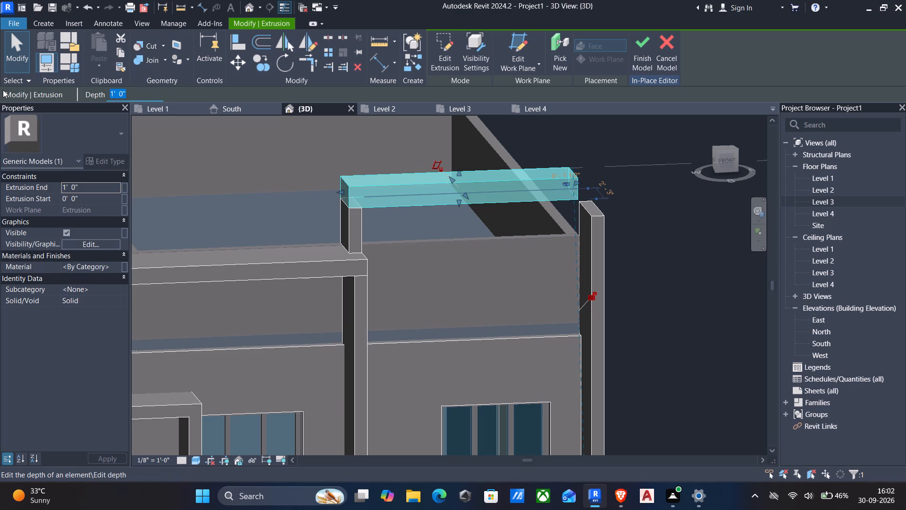
{"action": "type", "text": "7\""}
{"action": "key", "text": "Return"}
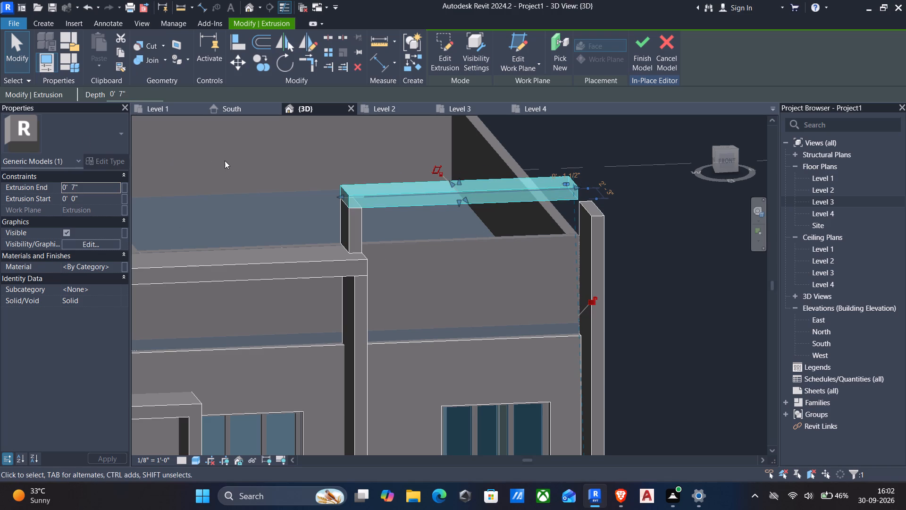
{"action": "key", "text": "Escape"}
Examine the new beam against the post, end fin and parapet from the front, rear and side.
{"action": "middle_click_drag", "start_coordinate": [334, 206], "coordinate": [380, 205], "text": "shift"}
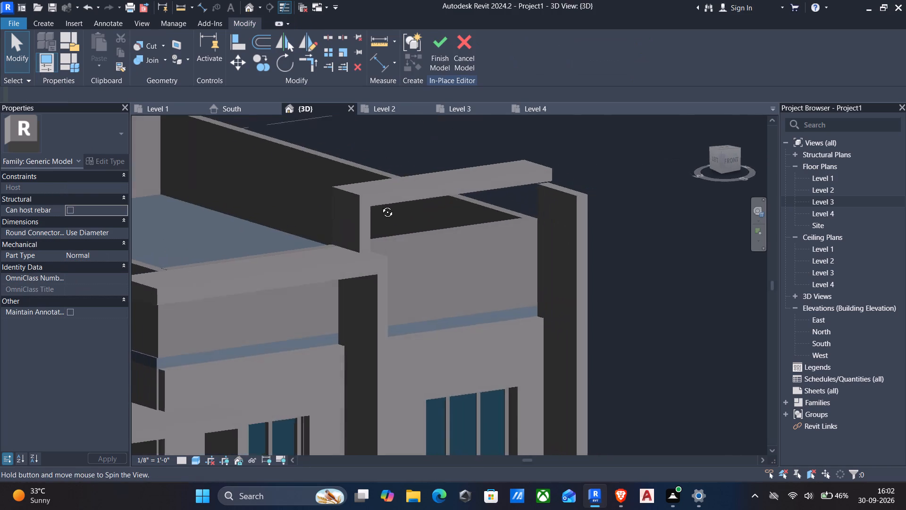
{"action": "middle_click_drag", "start_coordinate": [380, 205], "coordinate": [315, 216], "text": "shift"}
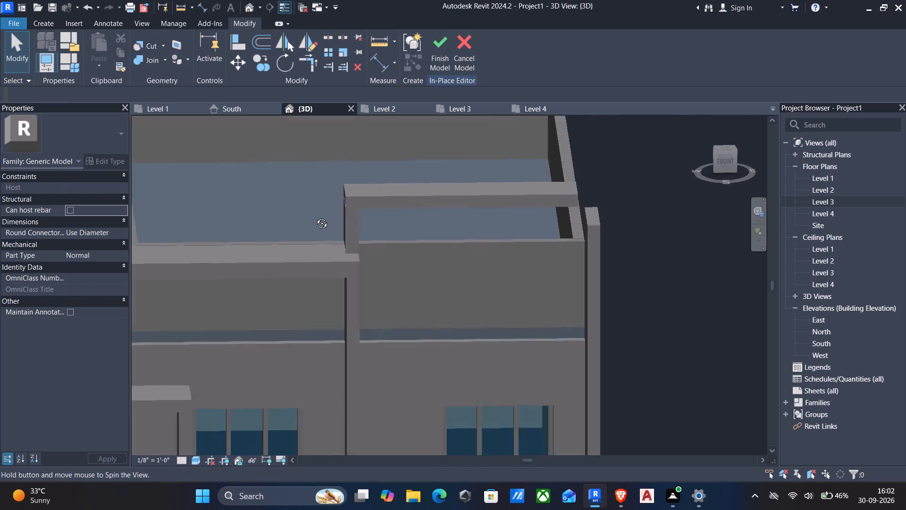
{"action": "middle_click_drag", "start_coordinate": [315, 216], "coordinate": [212, 235], "text": "shift"}
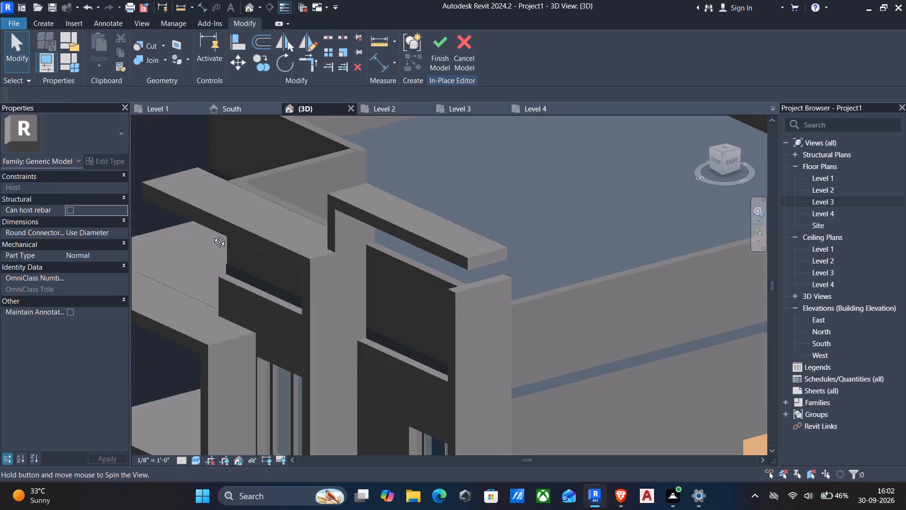
{"action": "middle_click_drag", "start_coordinate": [212, 235], "coordinate": [209, 235], "text": "shift"}
{"action": "middle_click_drag", "start_coordinate": [535, 281], "coordinate": [401, 297], "text": "shift"}
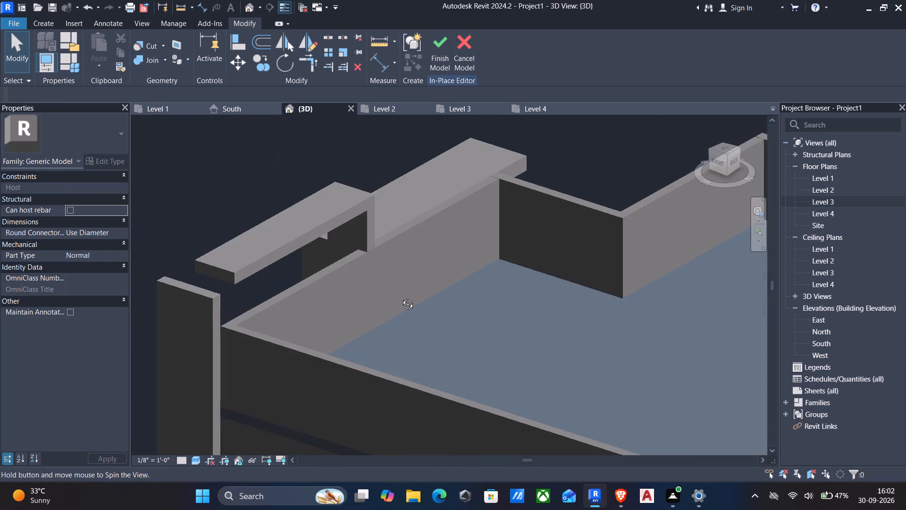
{"action": "middle_click_drag", "start_coordinate": [401, 297], "coordinate": [558, 265], "text": "shift"}
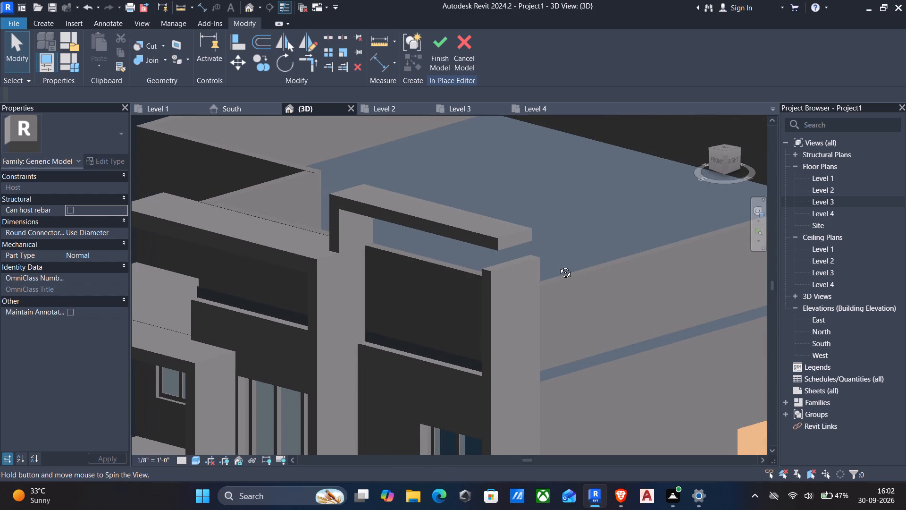
{"action": "middle_click_drag", "start_coordinate": [558, 265], "coordinate": [479, 268], "text": "shift"}
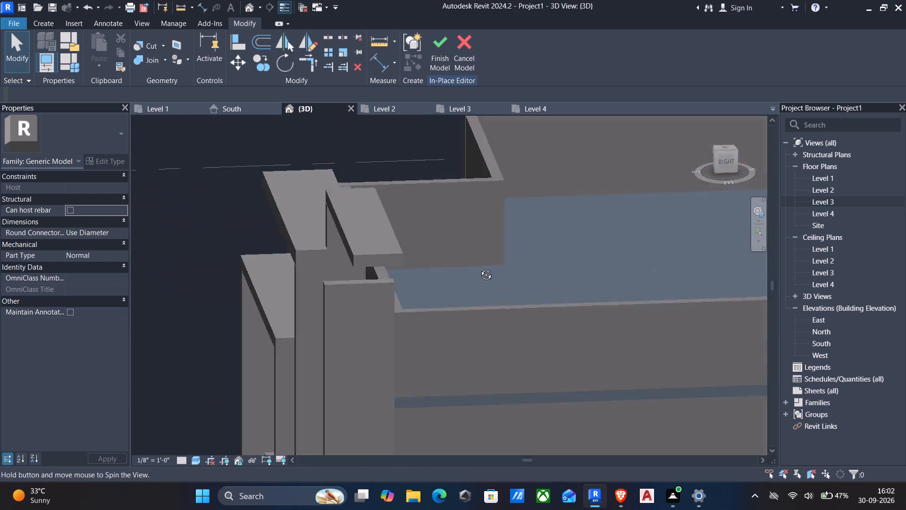
{"action": "middle_click_drag", "start_coordinate": [479, 268], "coordinate": [486, 248], "text": "shift"}
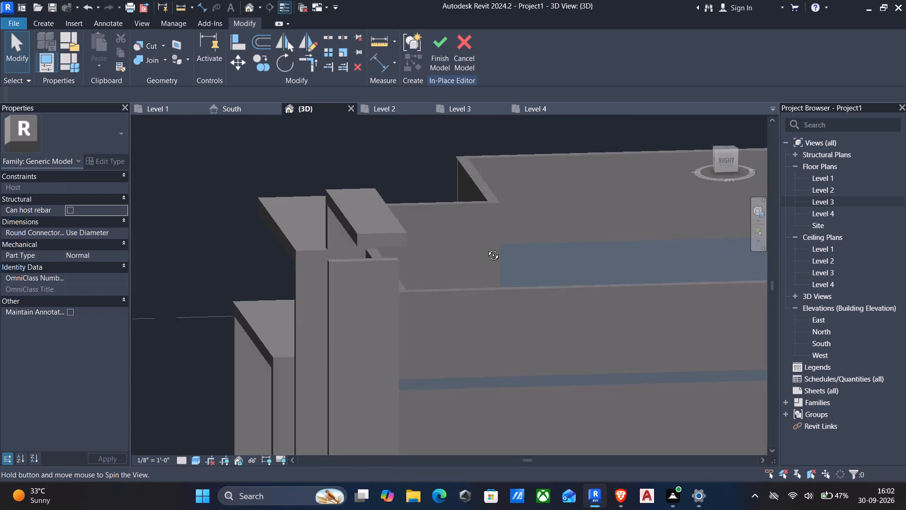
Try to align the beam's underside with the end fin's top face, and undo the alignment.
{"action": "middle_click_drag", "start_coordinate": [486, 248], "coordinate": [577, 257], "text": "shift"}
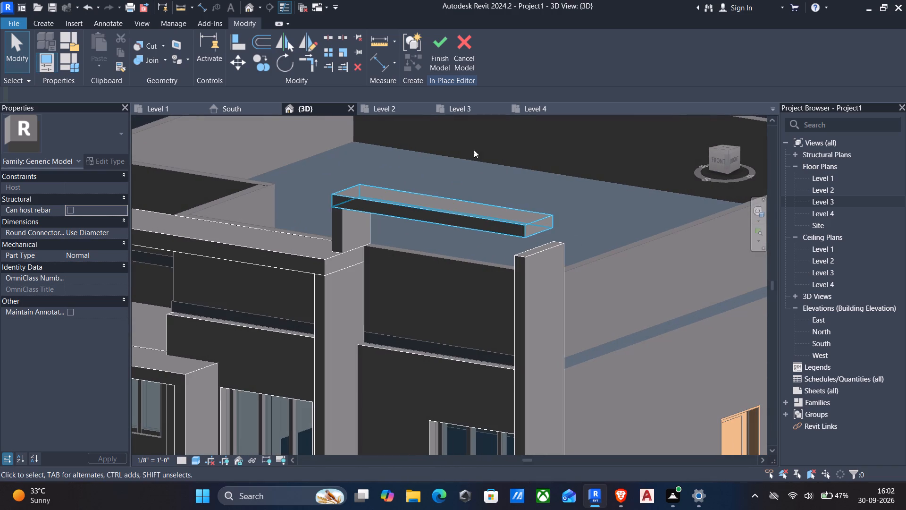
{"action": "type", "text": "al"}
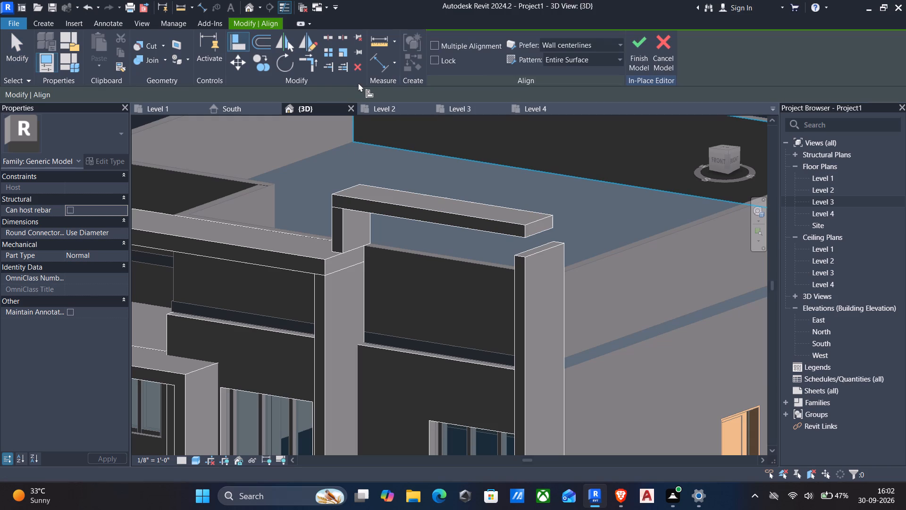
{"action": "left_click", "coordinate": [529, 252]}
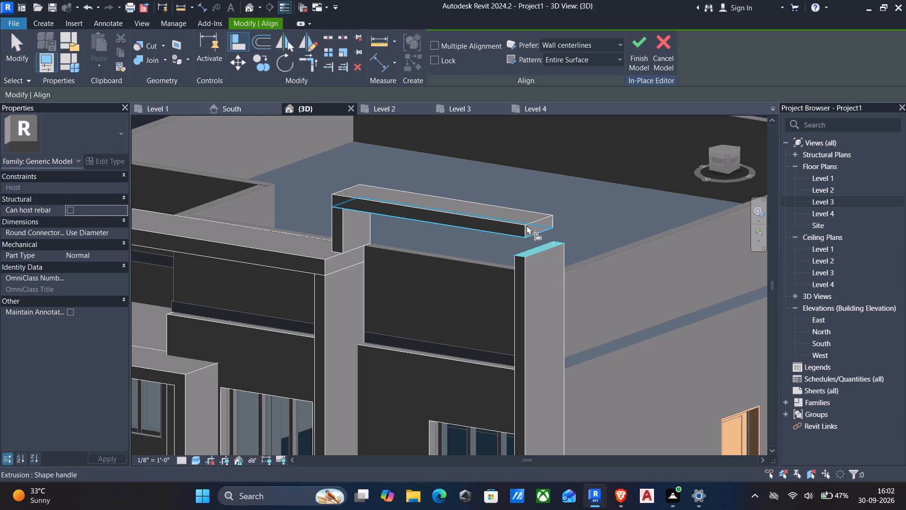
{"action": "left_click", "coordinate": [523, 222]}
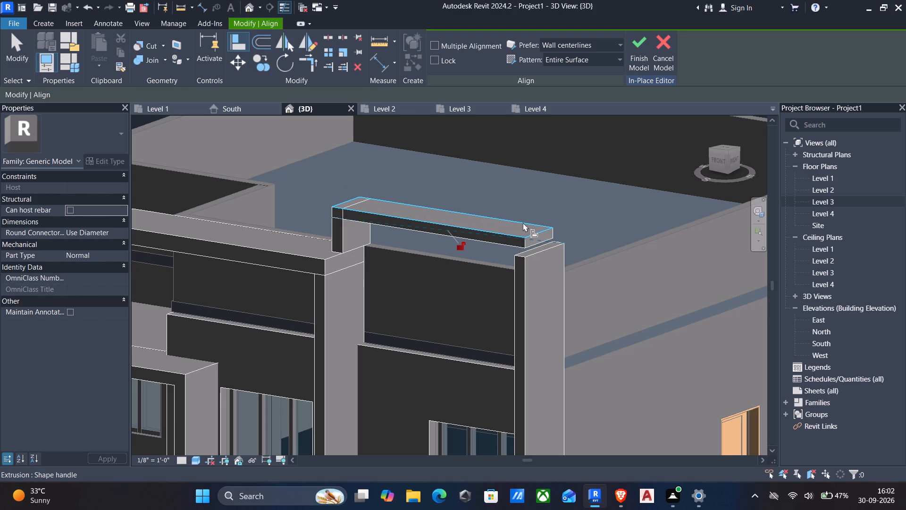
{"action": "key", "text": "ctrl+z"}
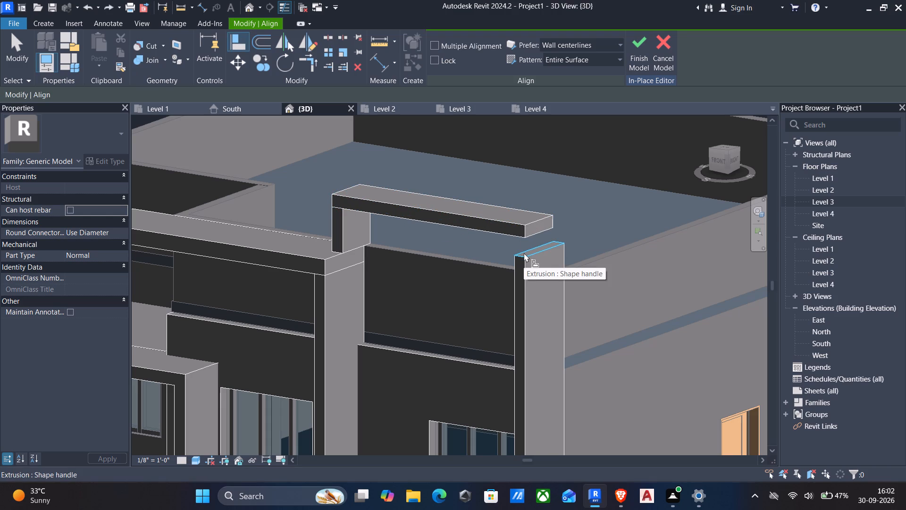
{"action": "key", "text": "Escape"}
Stretch the end fin's top upward so that the fin rises above the beam's top face.
{"action": "middle_click_drag", "start_coordinate": [570, 285], "coordinate": [381, 314], "text": "shift"}
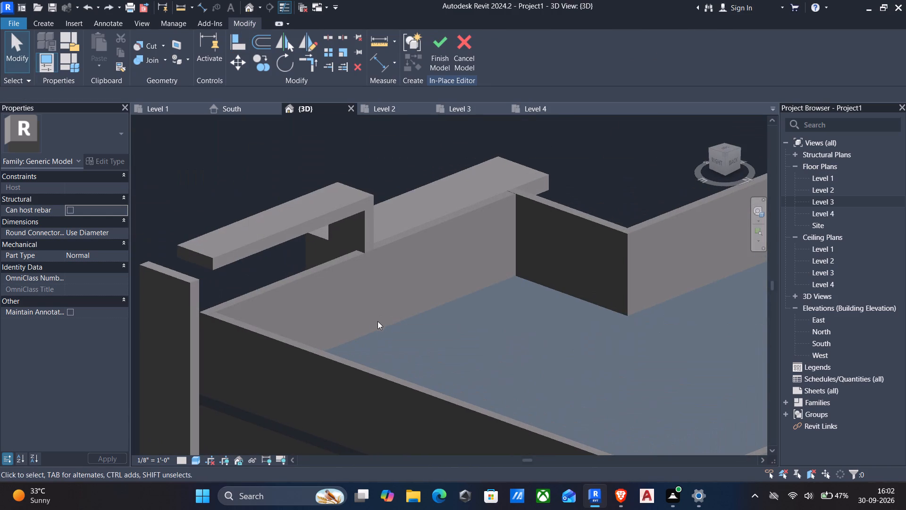
{"action": "middle_click_drag", "start_coordinate": [302, 309], "coordinate": [475, 304]}
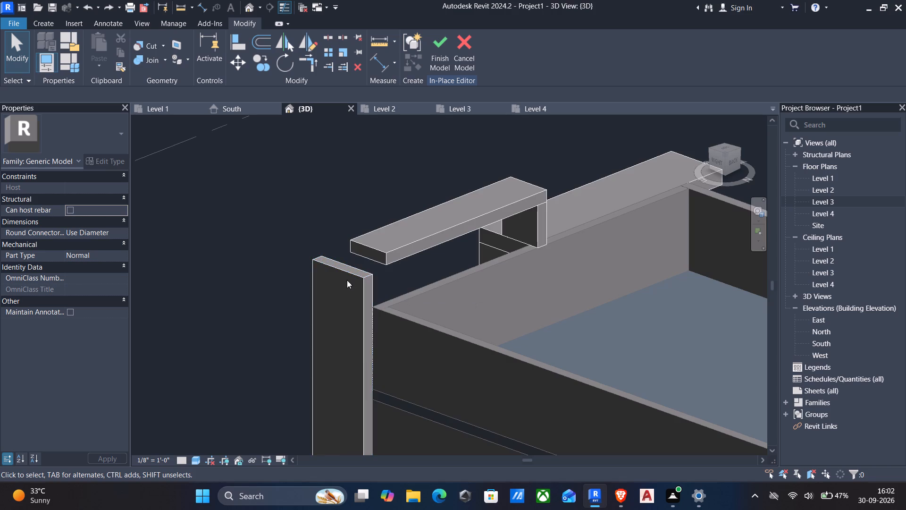
{"action": "scroll", "coordinate": [348, 267], "scroll_direction": "up", "scroll_amount": 1}
{"action": "left_click", "coordinate": [347, 270]}
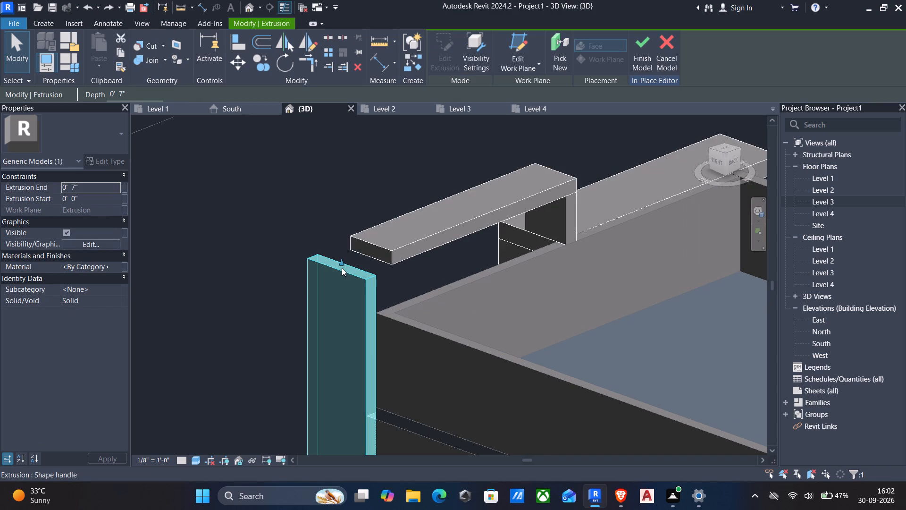
{"action": "left_click_drag", "start_coordinate": [341, 263], "coordinate": [347, 240]}
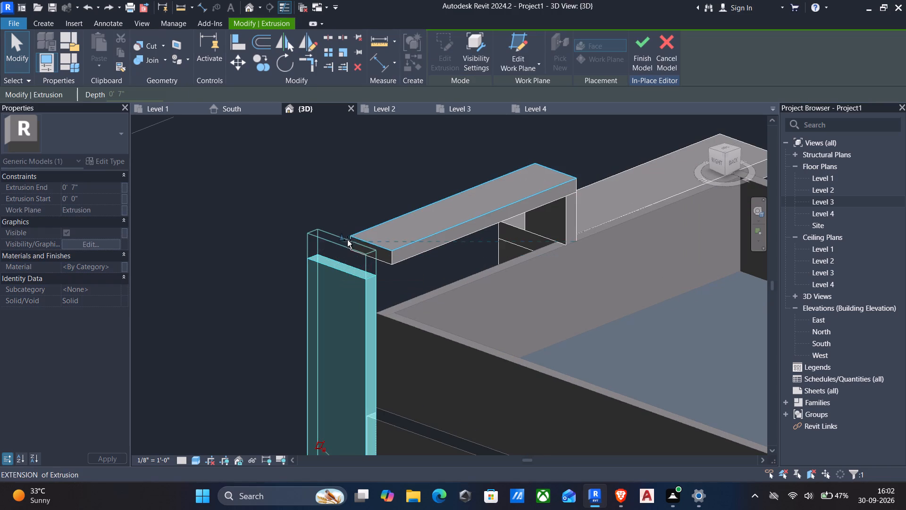
{"action": "left_click_drag", "start_coordinate": [347, 240], "coordinate": [349, 235]}
{"action": "middle_click_drag", "start_coordinate": [461, 294], "coordinate": [339, 300], "text": "shift"}
{"action": "key", "text": "Escape"}
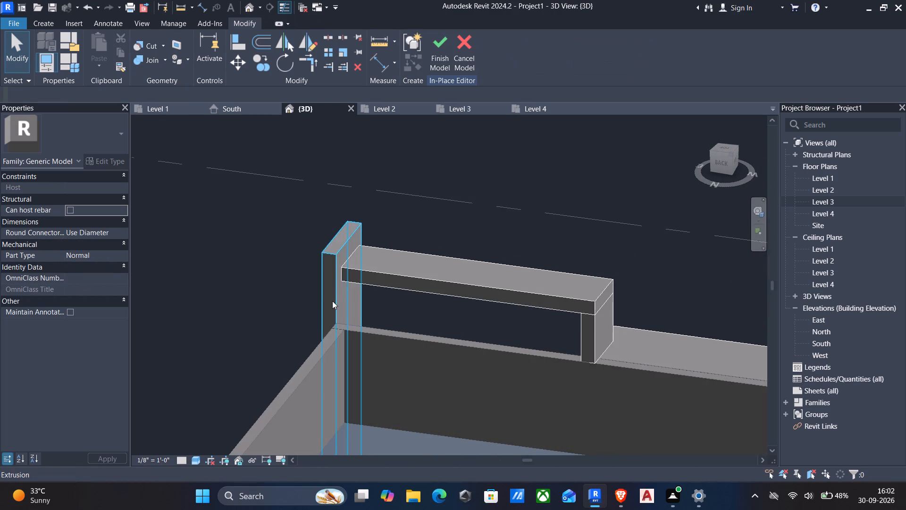
Align the beam's free end face with the inner face of the end fin to close the gap.
{"action": "middle_click_drag", "start_coordinate": [334, 301], "coordinate": [333, 258]}
{"action": "type", "text": "al"}
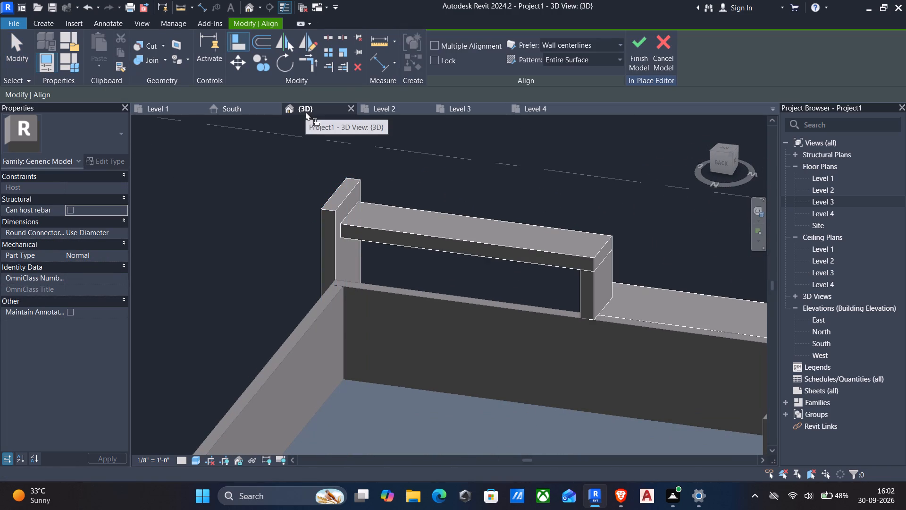
{"action": "left_click", "coordinate": [337, 244]}
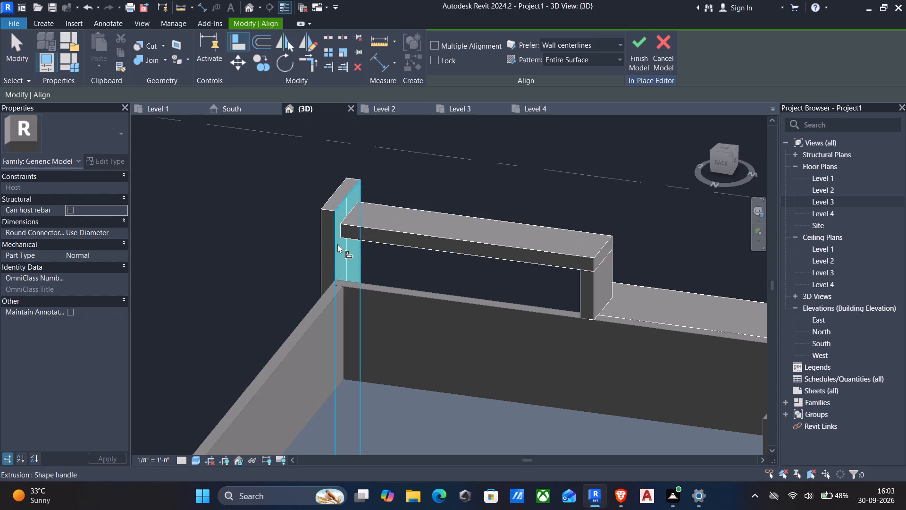
{"action": "middle_click_drag", "start_coordinate": [340, 244], "coordinate": [392, 212], "text": "shift"}
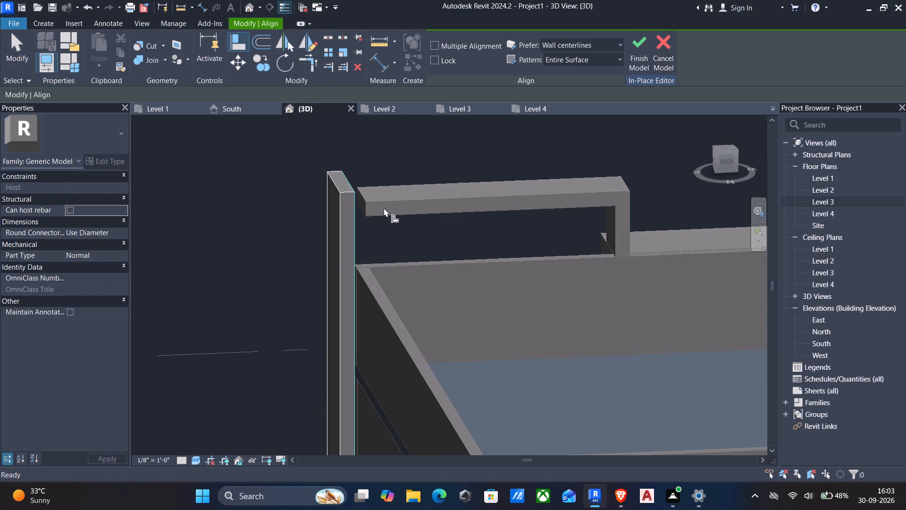
{"action": "left_click", "coordinate": [362, 204]}
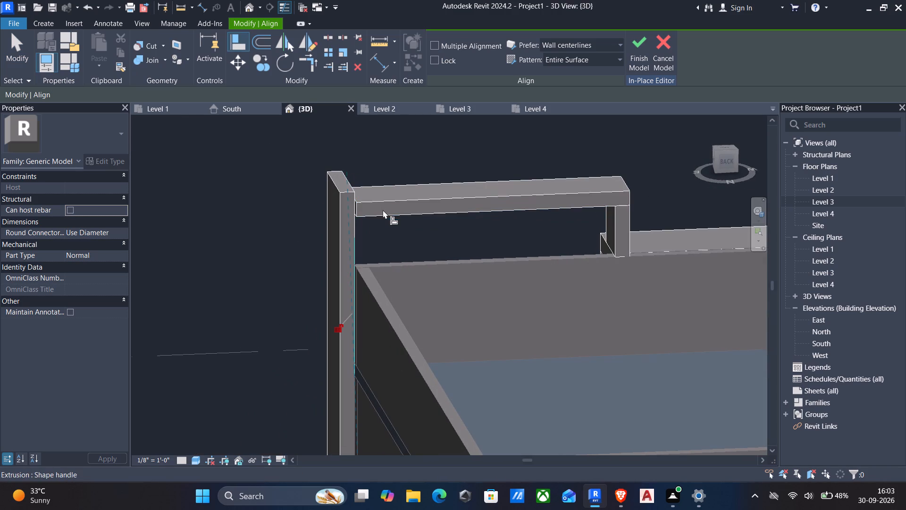
{"action": "key", "text": "Escape"}
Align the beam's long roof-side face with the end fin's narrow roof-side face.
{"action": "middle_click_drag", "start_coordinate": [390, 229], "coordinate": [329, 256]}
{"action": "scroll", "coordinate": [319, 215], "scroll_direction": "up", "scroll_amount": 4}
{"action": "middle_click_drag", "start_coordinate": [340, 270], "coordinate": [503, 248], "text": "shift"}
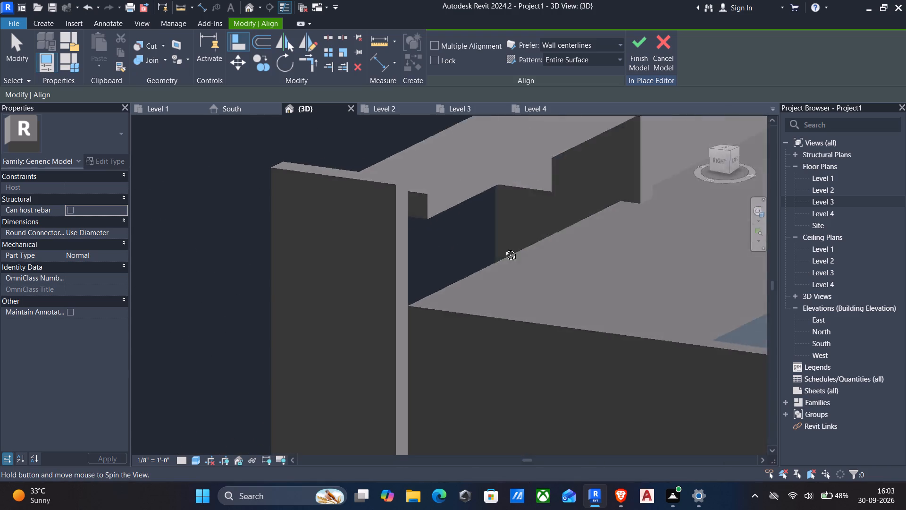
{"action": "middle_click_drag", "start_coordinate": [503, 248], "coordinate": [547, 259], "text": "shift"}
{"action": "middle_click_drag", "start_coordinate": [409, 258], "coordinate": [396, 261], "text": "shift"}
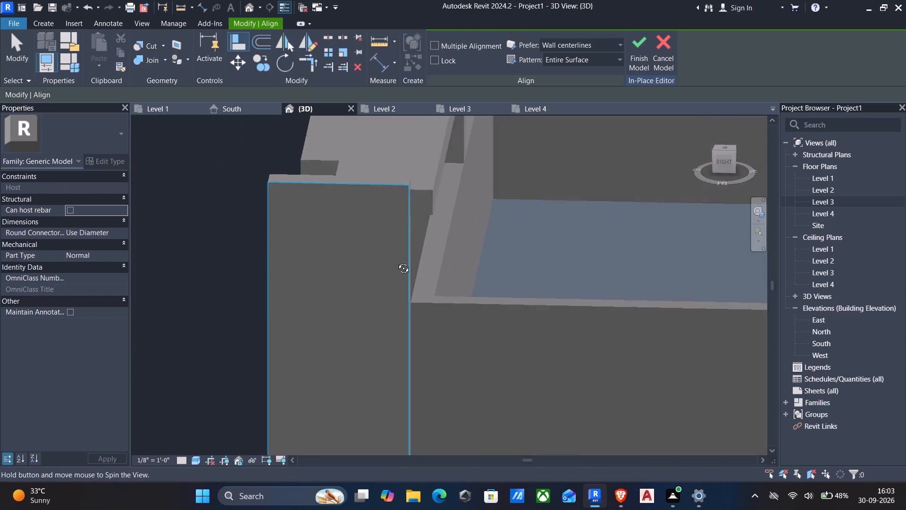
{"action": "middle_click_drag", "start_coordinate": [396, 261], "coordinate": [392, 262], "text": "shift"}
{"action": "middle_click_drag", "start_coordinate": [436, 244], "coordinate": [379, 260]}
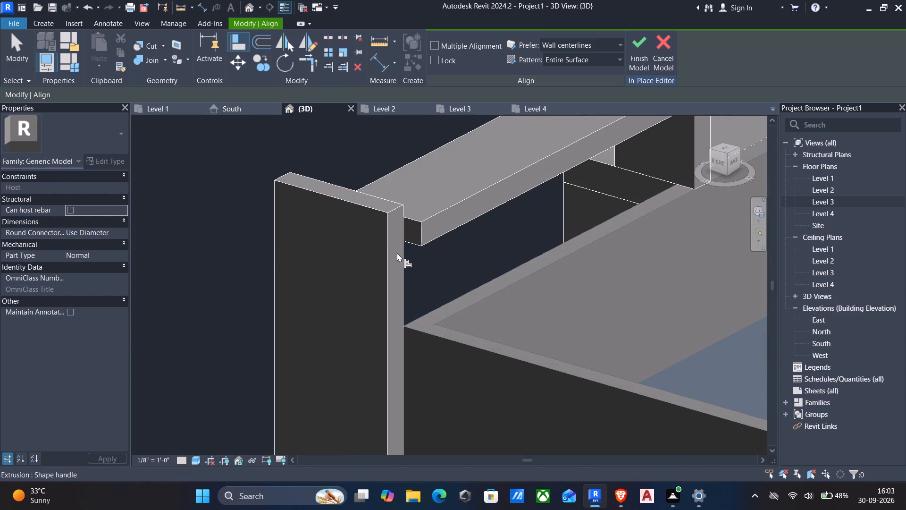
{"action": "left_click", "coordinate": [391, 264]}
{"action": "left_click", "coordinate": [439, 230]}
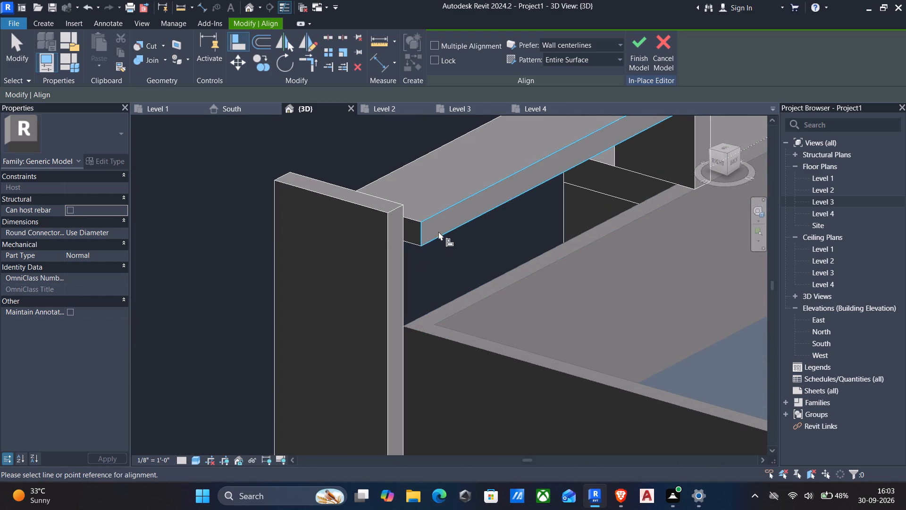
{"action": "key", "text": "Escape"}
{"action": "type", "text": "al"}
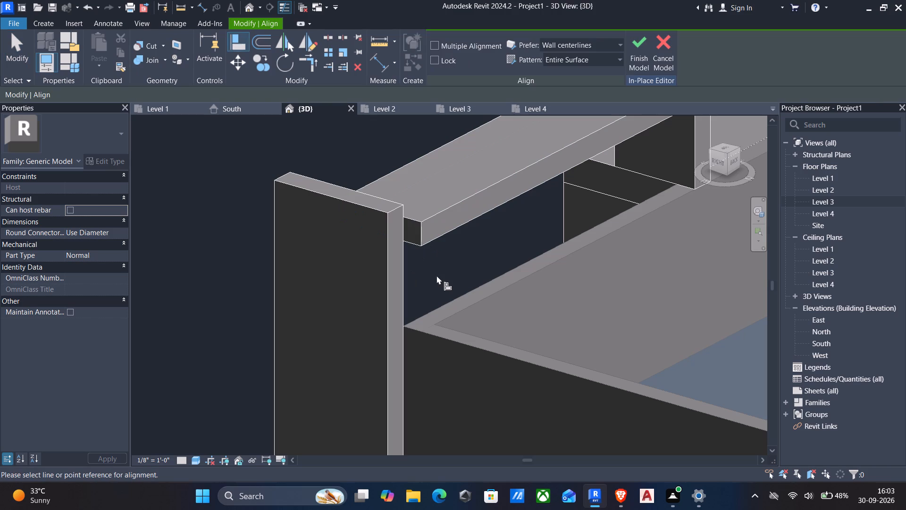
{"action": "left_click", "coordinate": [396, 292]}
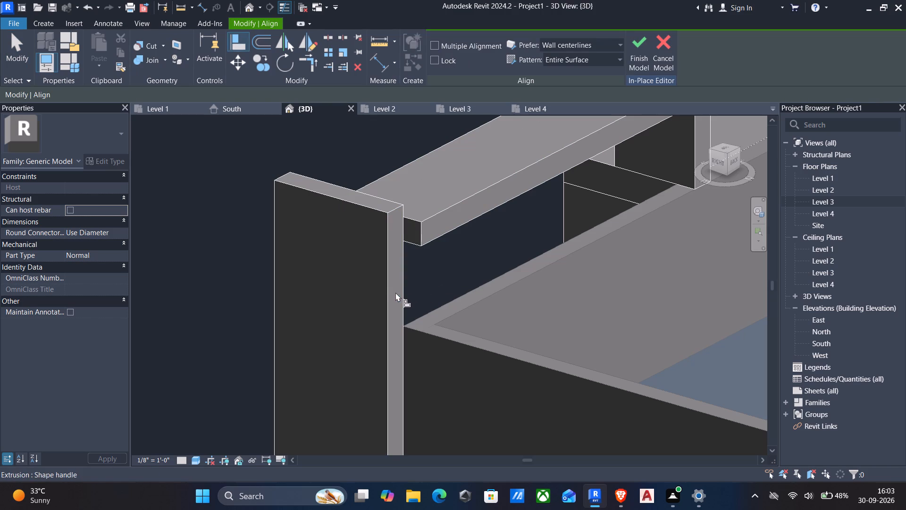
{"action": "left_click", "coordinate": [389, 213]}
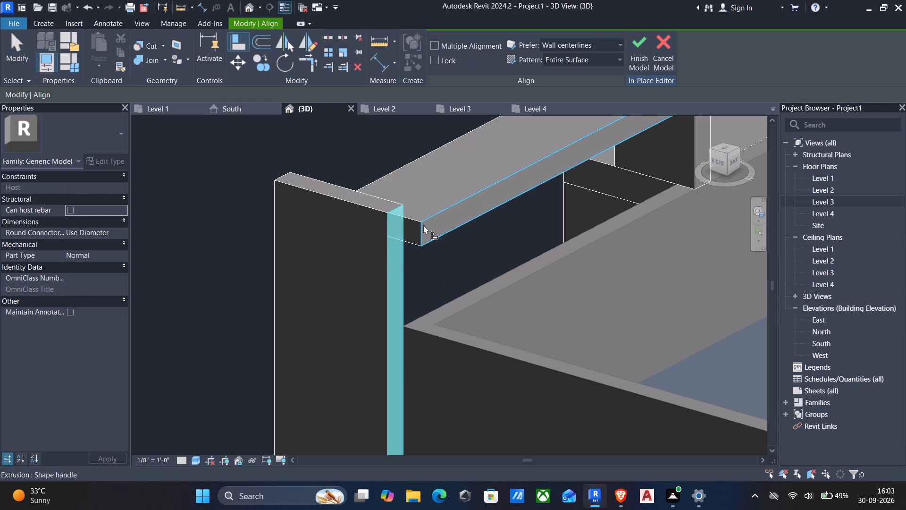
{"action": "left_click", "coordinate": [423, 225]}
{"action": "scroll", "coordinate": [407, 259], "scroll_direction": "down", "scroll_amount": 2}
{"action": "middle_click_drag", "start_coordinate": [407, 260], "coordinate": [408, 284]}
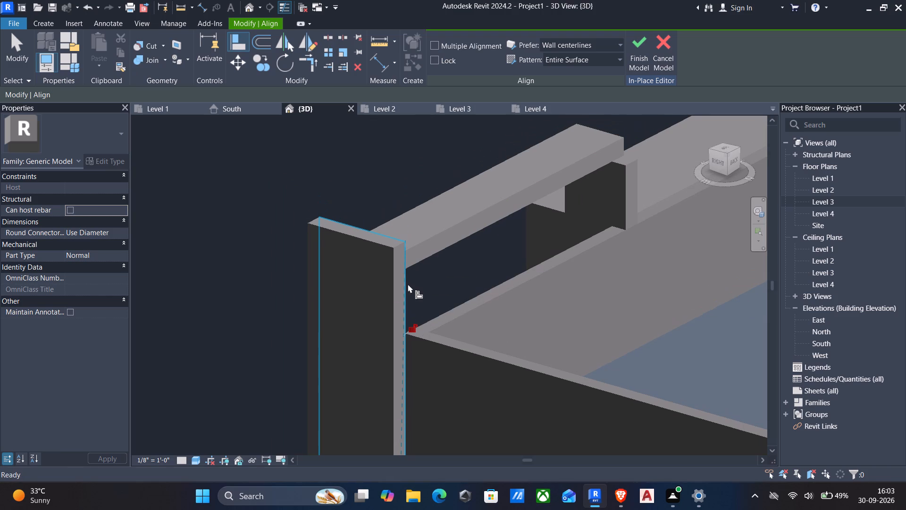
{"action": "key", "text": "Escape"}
Align the beam's long roof-side face with the roof-side face of the supporting post.
{"action": "type", "text": "al"}
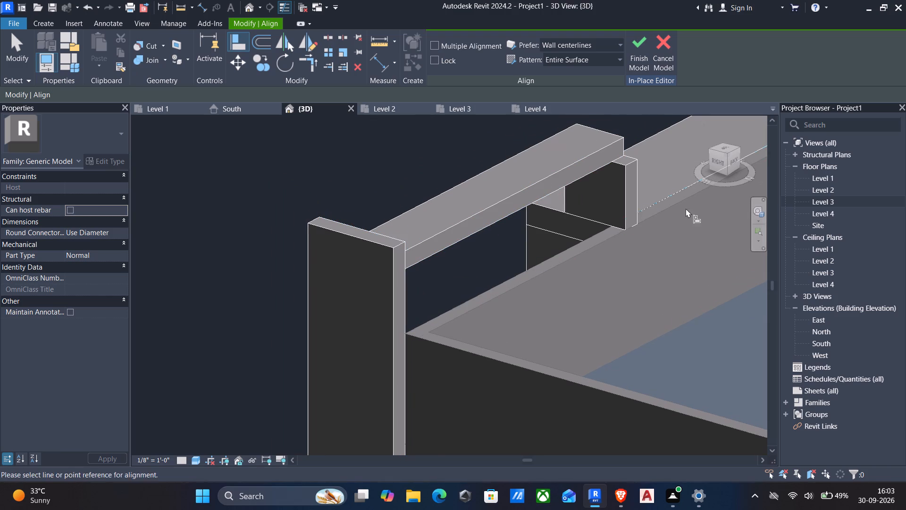
{"action": "left_click", "coordinate": [629, 196]}
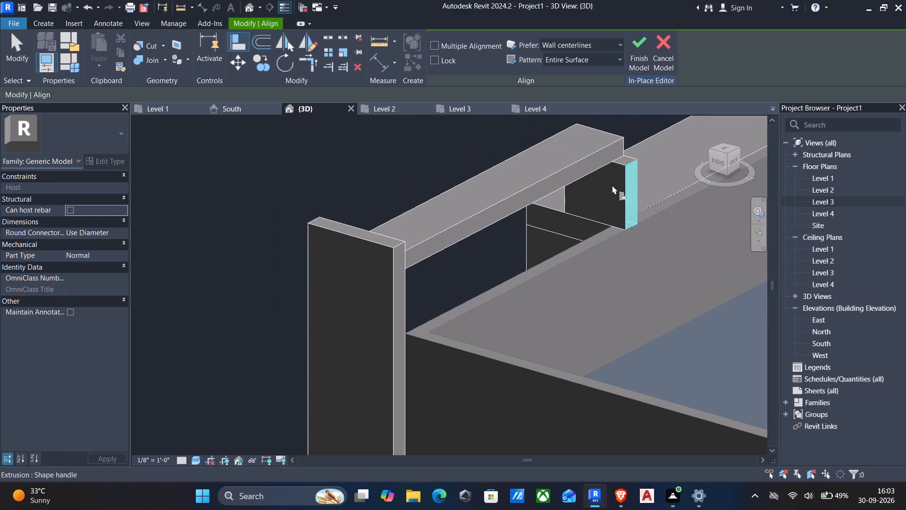
{"action": "left_click", "coordinate": [585, 171]}
{"action": "key", "text": "Escape"}
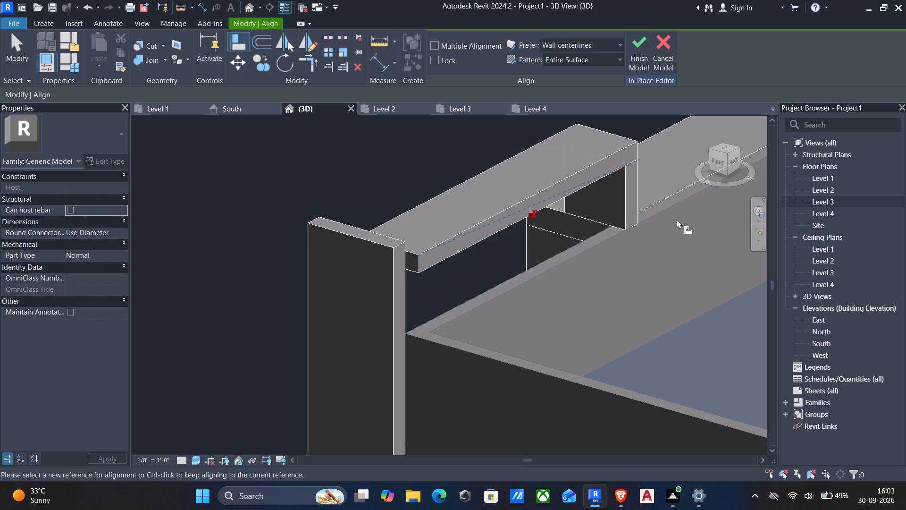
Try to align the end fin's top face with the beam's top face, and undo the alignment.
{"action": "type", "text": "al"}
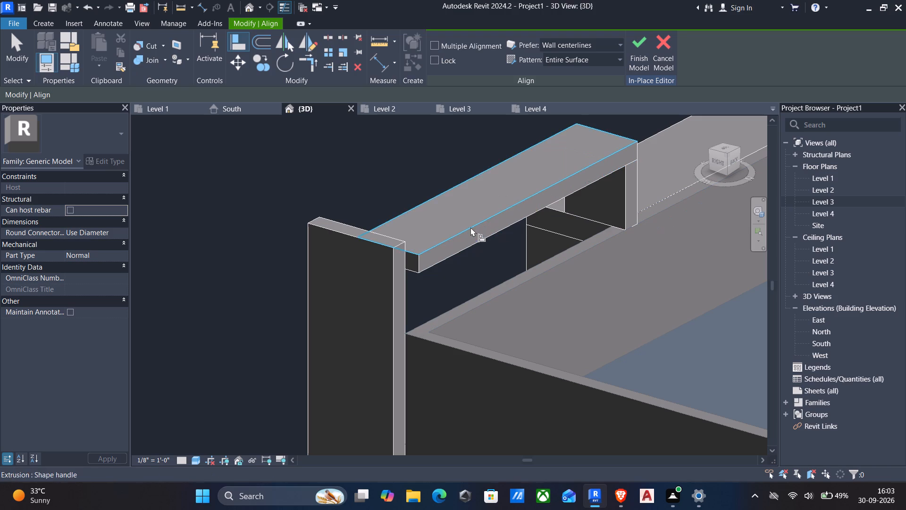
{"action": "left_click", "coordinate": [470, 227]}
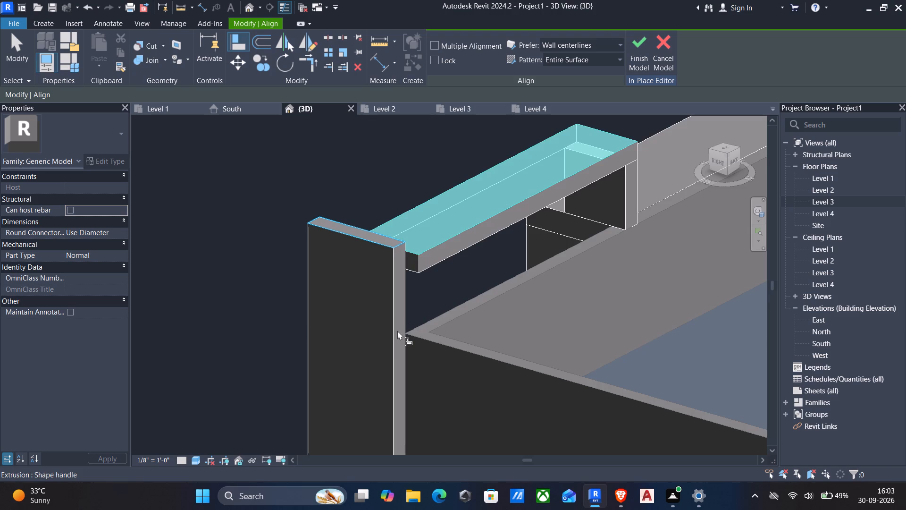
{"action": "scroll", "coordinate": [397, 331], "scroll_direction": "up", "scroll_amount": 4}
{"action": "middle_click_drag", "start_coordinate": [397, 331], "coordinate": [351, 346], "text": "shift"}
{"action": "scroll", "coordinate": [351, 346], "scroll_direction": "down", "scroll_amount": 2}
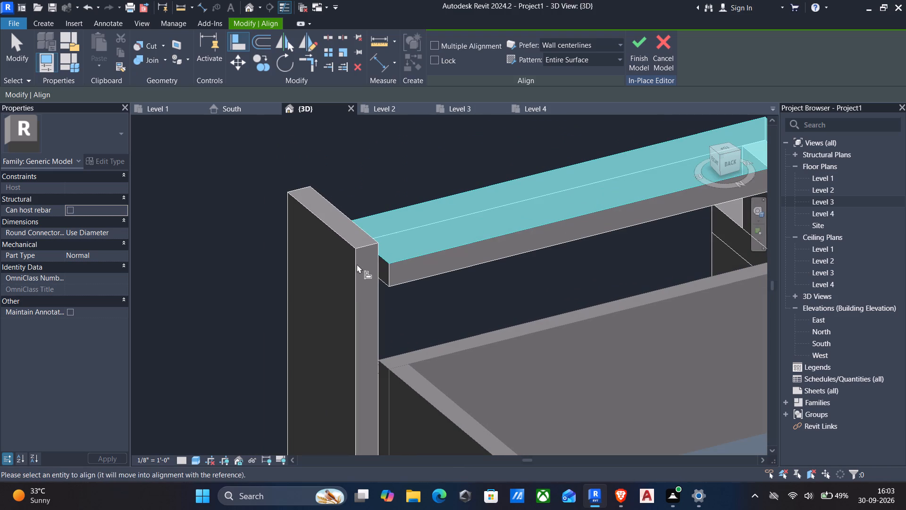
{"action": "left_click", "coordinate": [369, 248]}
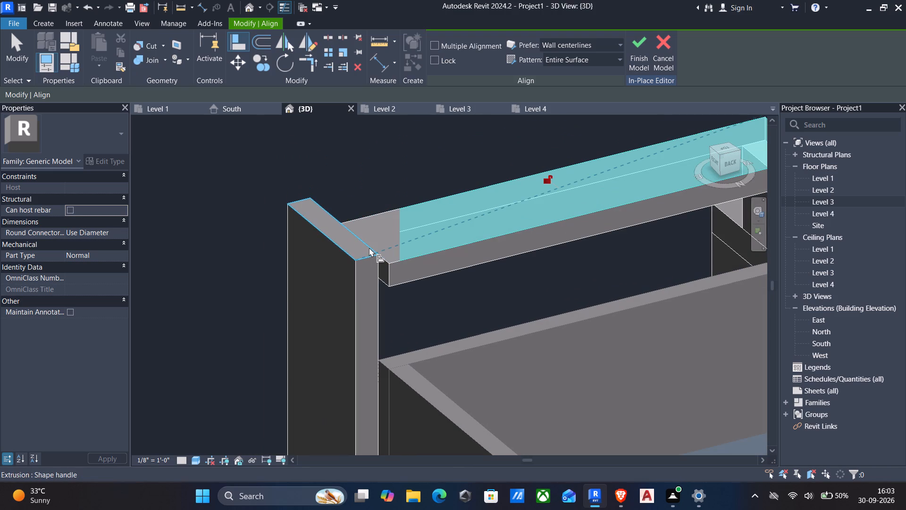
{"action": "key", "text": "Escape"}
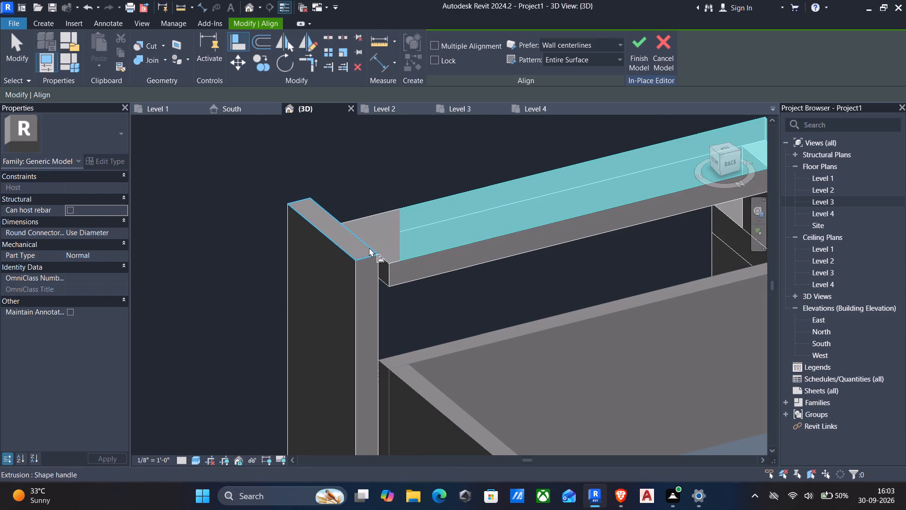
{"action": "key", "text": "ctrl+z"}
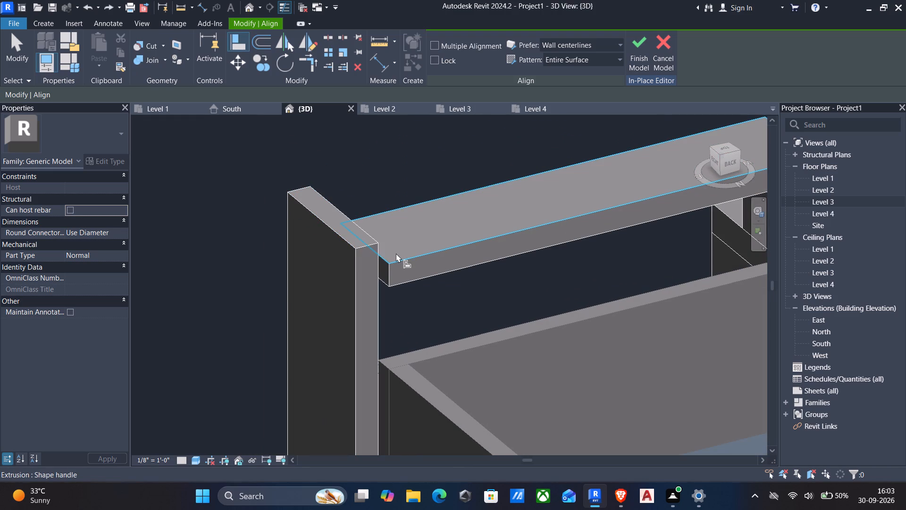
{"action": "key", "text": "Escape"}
Align the end fin's narrow roof-side face with the beam's long roof-side face, using the beam as reference.
{"action": "type", "text": "al"}
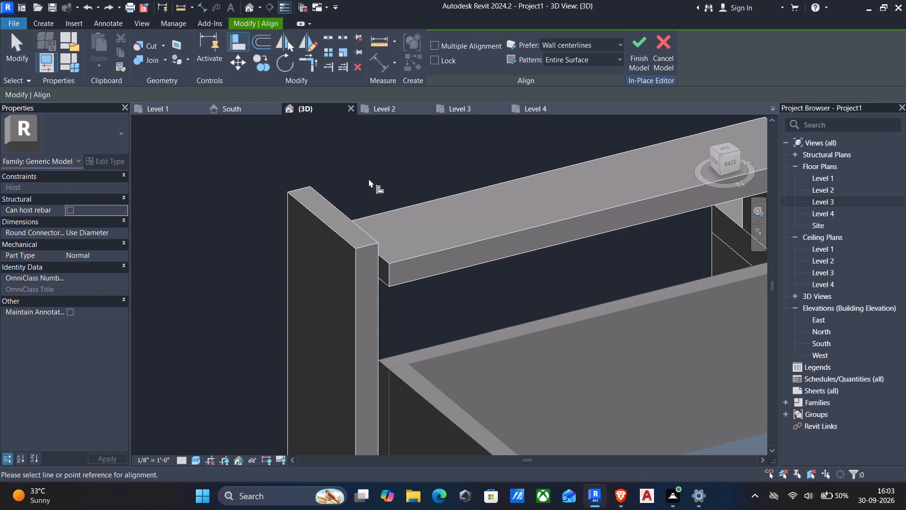
{"action": "left_click", "coordinate": [473, 244]}
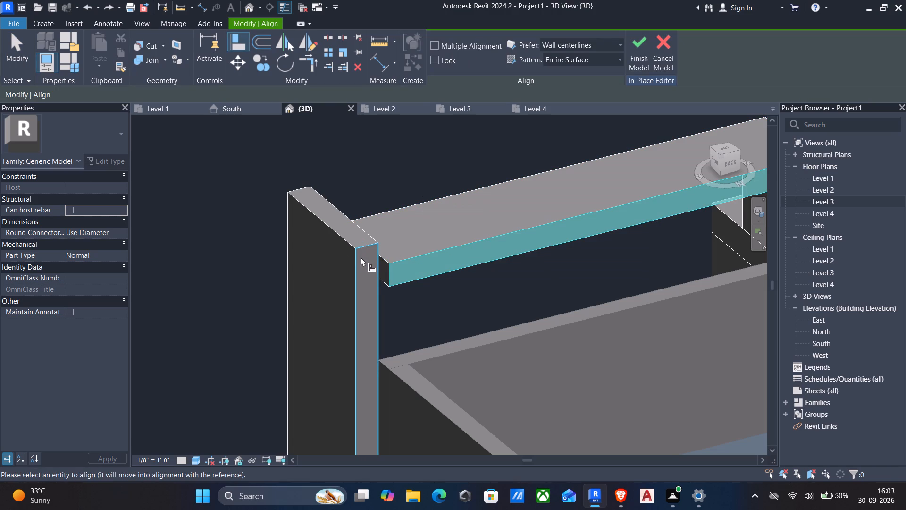
{"action": "left_click", "coordinate": [361, 257]}
{"action": "scroll", "coordinate": [387, 269], "scroll_direction": "down", "scroll_amount": 4}
{"action": "scroll", "coordinate": [478, 262], "scroll_direction": "down", "scroll_amount": 1}
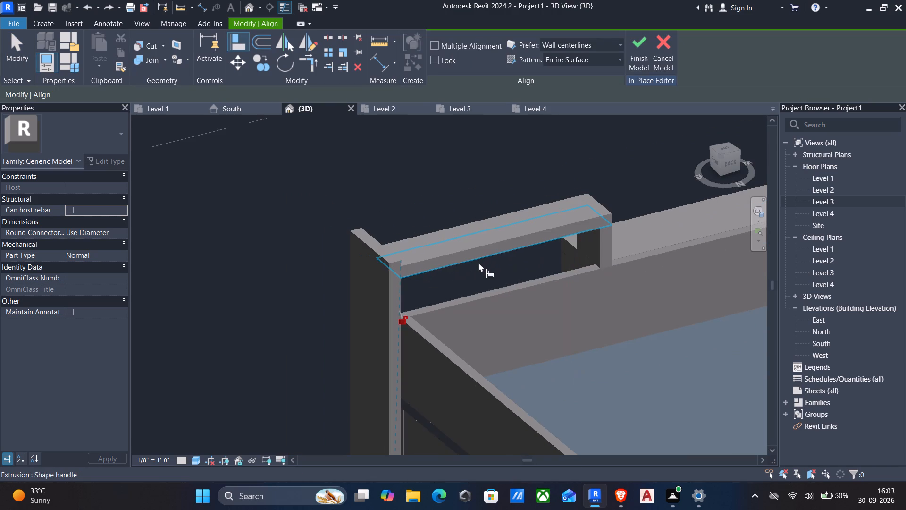
{"action": "key", "text": "Escape"}
Align the end fin's top face with the beam's top face, using the beam as reference.
{"action": "left_click", "coordinate": [451, 252]}
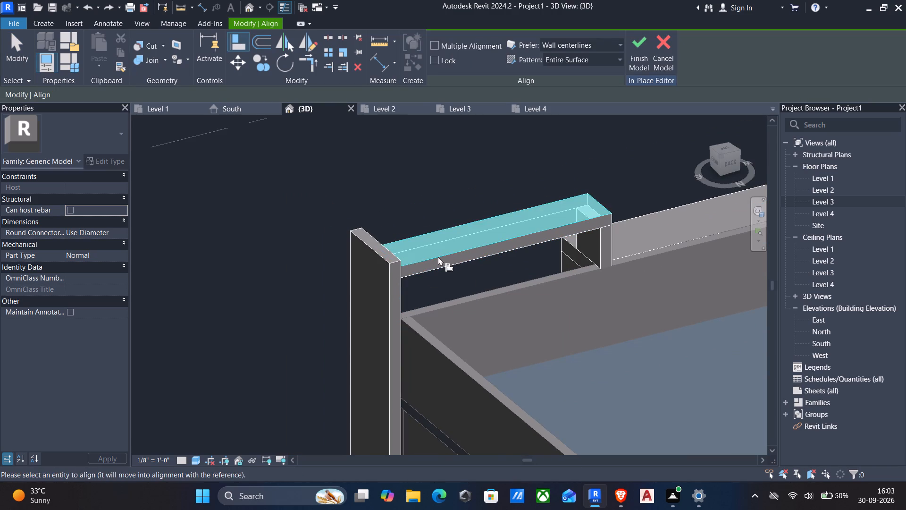
{"action": "left_click", "coordinate": [389, 256]}
{"action": "scroll", "coordinate": [410, 274], "scroll_direction": "down", "scroll_amount": 2}
{"action": "key", "text": "Escape"}
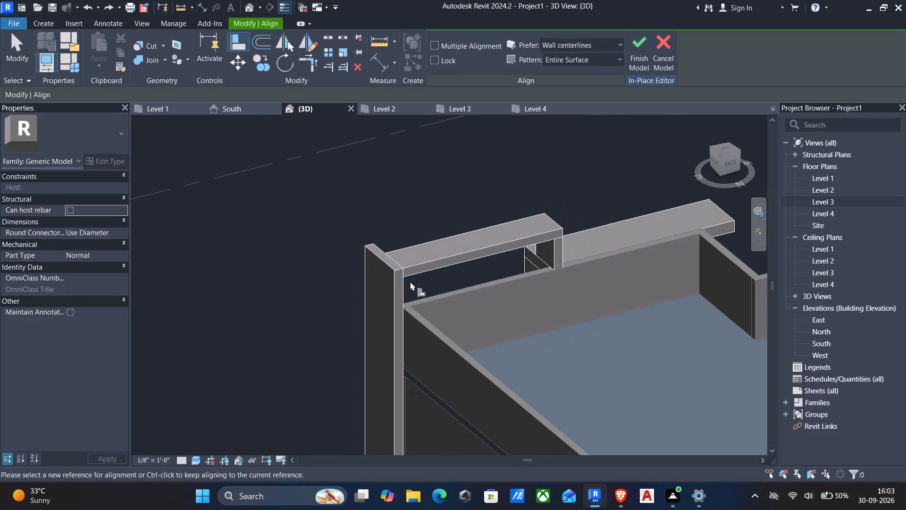
Align the end fin's narrow front face with the front face of the post supporting the beam.
{"action": "middle_click_drag", "start_coordinate": [410, 282], "coordinate": [634, 248]}
{"action": "middle_click_drag", "start_coordinate": [51, 230], "coordinate": [167, 199]}
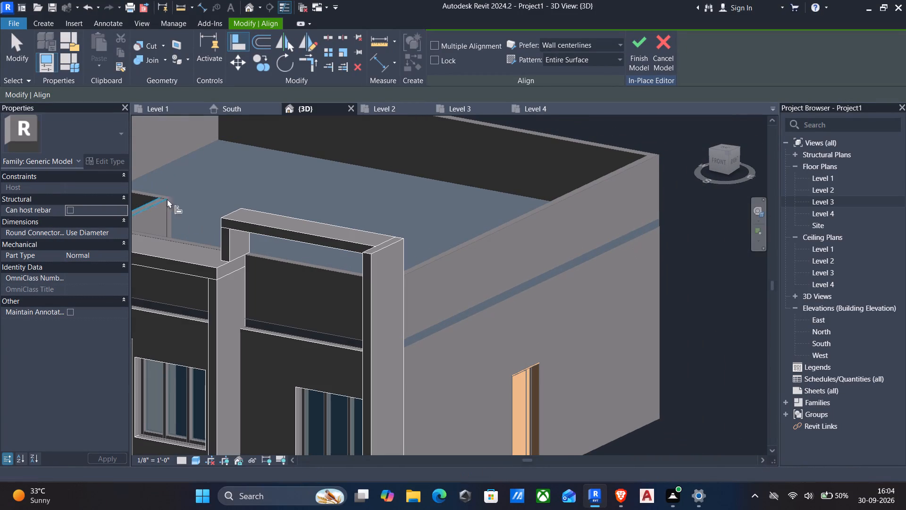
{"action": "middle_click_drag", "start_coordinate": [167, 199], "coordinate": [189, 202]}
{"action": "middle_click_drag", "start_coordinate": [218, 251], "coordinate": [236, 228]}
{"action": "type", "text": "al"}
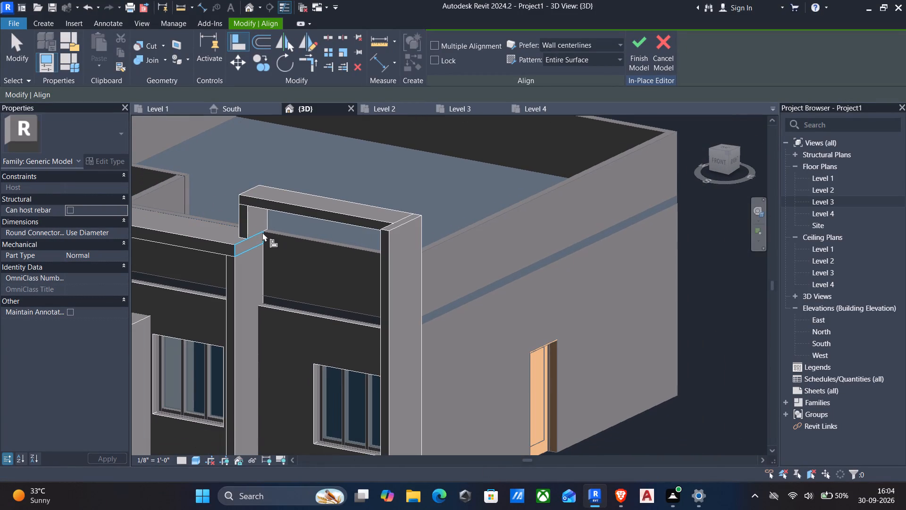
{"action": "left_click", "coordinate": [243, 225]}
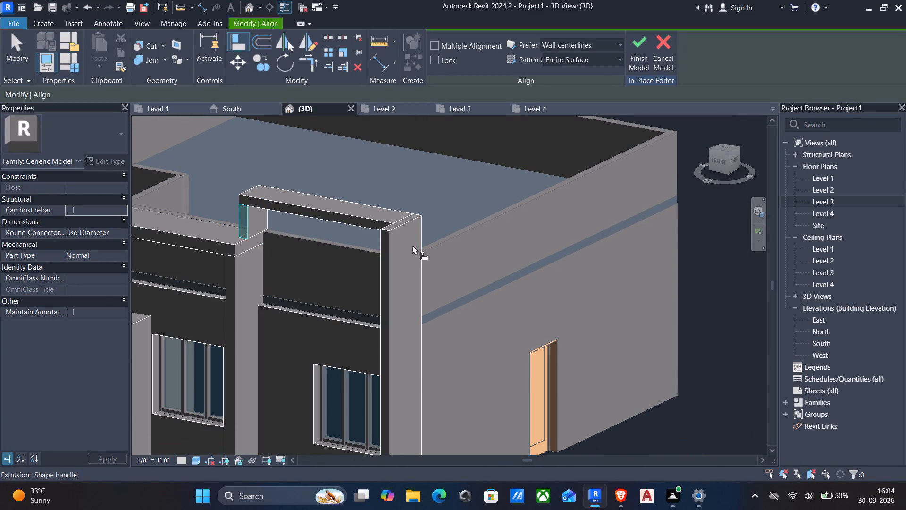
{"action": "left_click", "coordinate": [385, 256]}
{"action": "scroll", "coordinate": [402, 258], "scroll_direction": "down", "scroll_amount": 1}
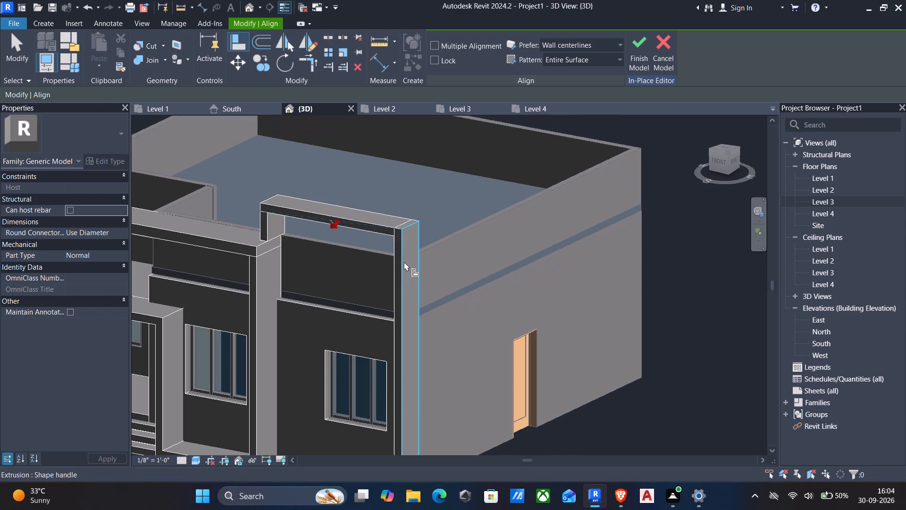
{"action": "key", "text": "Escape"}
Examine the aligned end fin, beam and post from the front and side of the house.
{"action": "scroll", "coordinate": [419, 270], "scroll_direction": "down", "scroll_amount": 2}
{"action": "middle_click_drag", "start_coordinate": [467, 285], "coordinate": [404, 272], "text": "shift"}
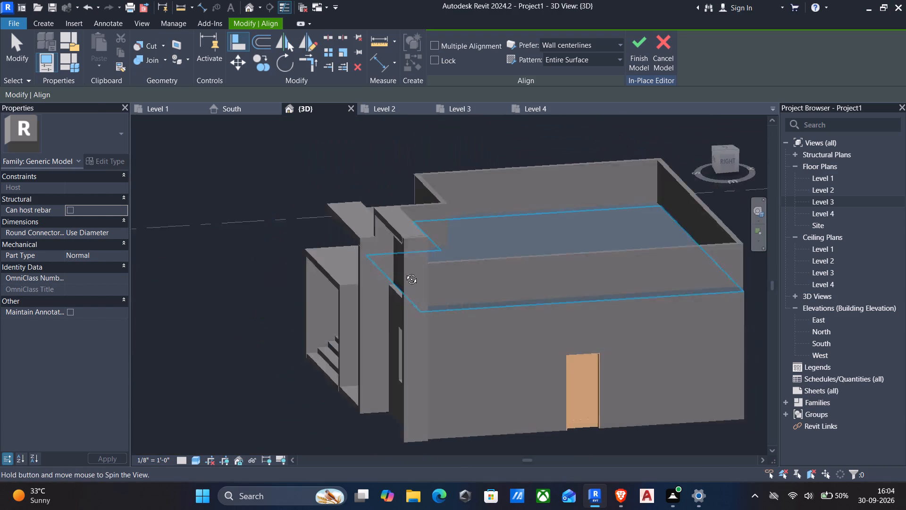
{"action": "middle_click_drag", "start_coordinate": [404, 272], "coordinate": [480, 259], "text": "shift"}
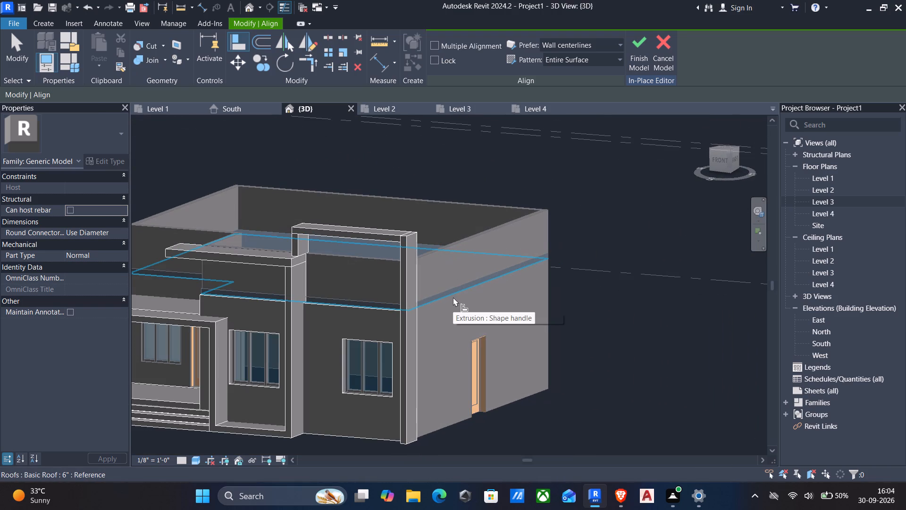
{"action": "scroll", "coordinate": [359, 305], "scroll_direction": "up", "scroll_amount": 4}
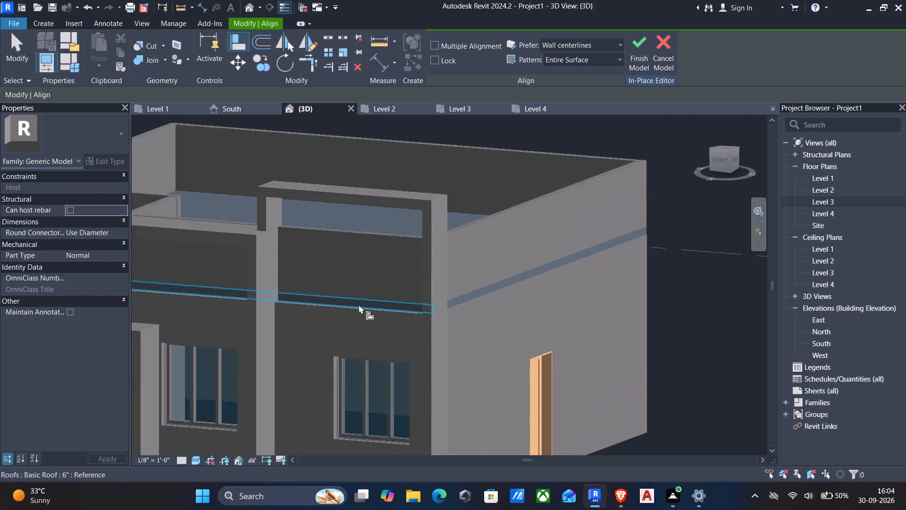
{"action": "scroll", "coordinate": [359, 305], "scroll_direction": "up", "scroll_amount": 1}
{"action": "scroll", "coordinate": [213, 280], "scroll_direction": "up", "scroll_amount": 4}
{"action": "scroll", "coordinate": [284, 279], "scroll_direction": "down", "scroll_amount": 4}
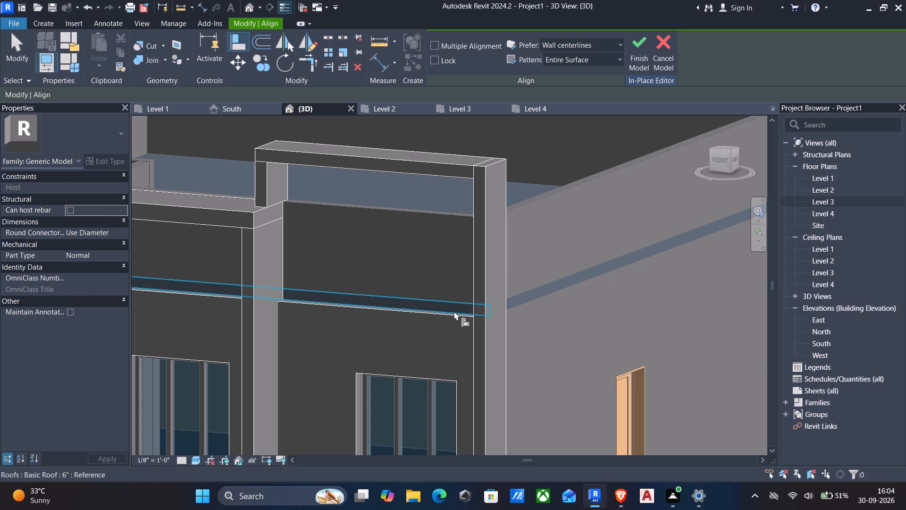
{"action": "middle_click_drag", "start_coordinate": [455, 313], "coordinate": [461, 310]}
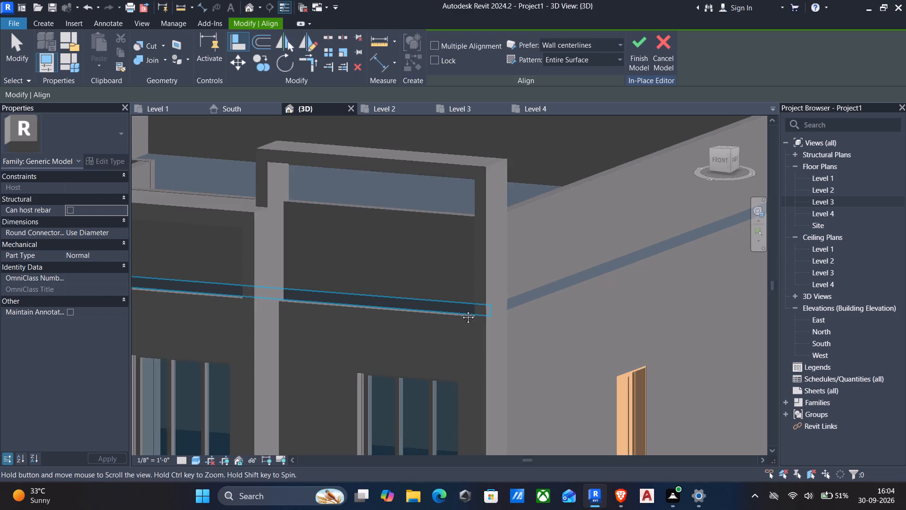
{"action": "middle_click_drag", "start_coordinate": [461, 310], "coordinate": [481, 294]}
{"action": "scroll", "coordinate": [488, 293], "scroll_direction": "down", "scroll_amount": 2}
{"action": "middle_click_drag", "start_coordinate": [551, 301], "coordinate": [523, 314]}
{"action": "scroll", "coordinate": [525, 314], "scroll_direction": "down", "scroll_amount": 2}
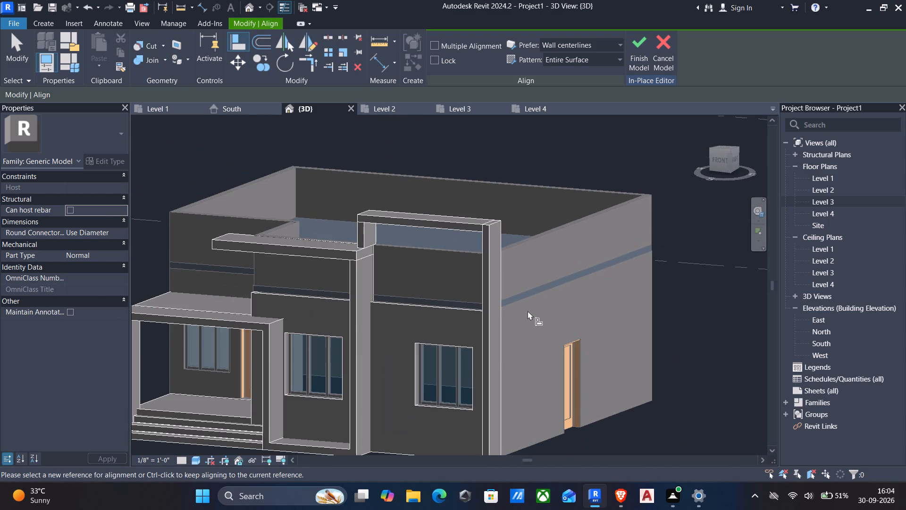
{"action": "middle_click_drag", "start_coordinate": [550, 316], "coordinate": [431, 331], "text": "shift"}
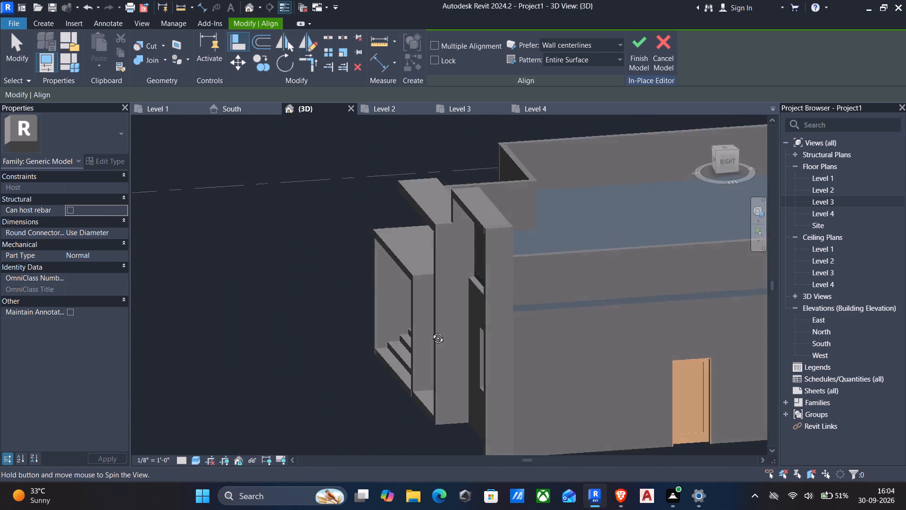
{"action": "middle_click_drag", "start_coordinate": [431, 331], "coordinate": [423, 360], "text": "shift"}
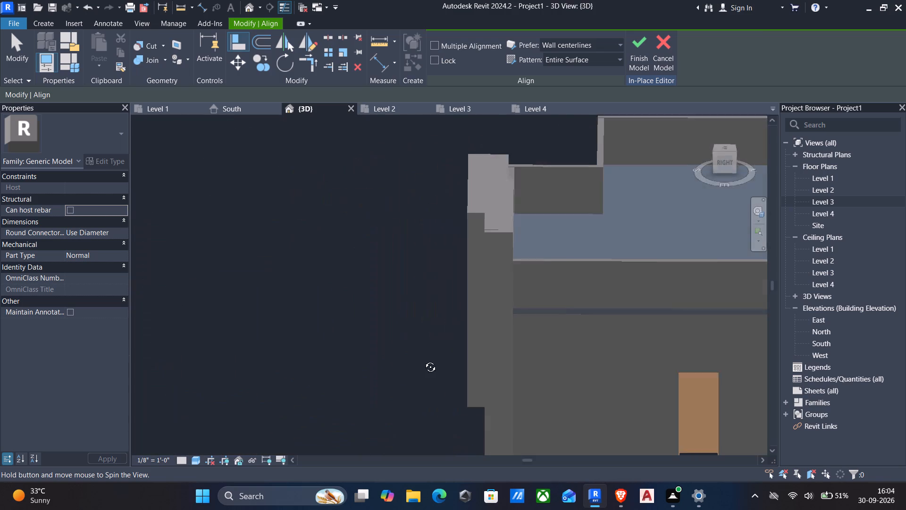
{"action": "middle_click_drag", "start_coordinate": [423, 360], "coordinate": [603, 331], "text": "shift"}
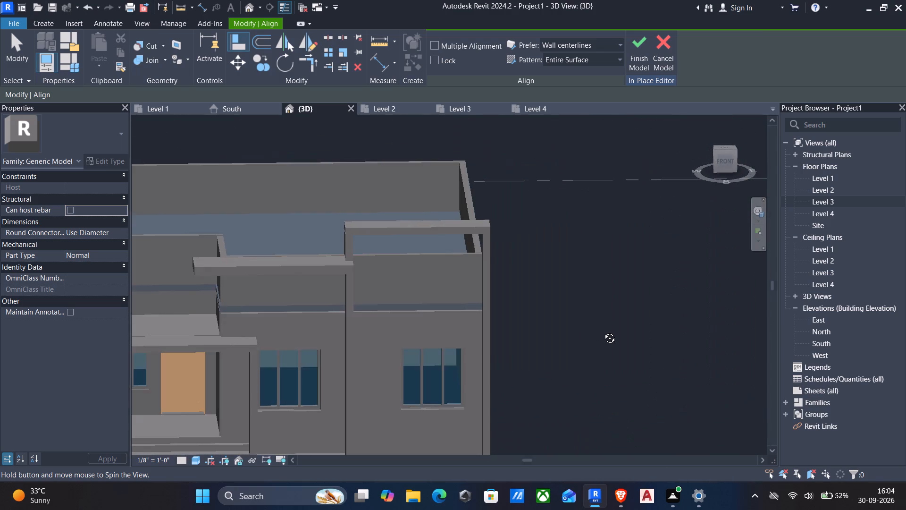
{"action": "middle_click_drag", "start_coordinate": [603, 331], "coordinate": [462, 322], "text": "shift"}
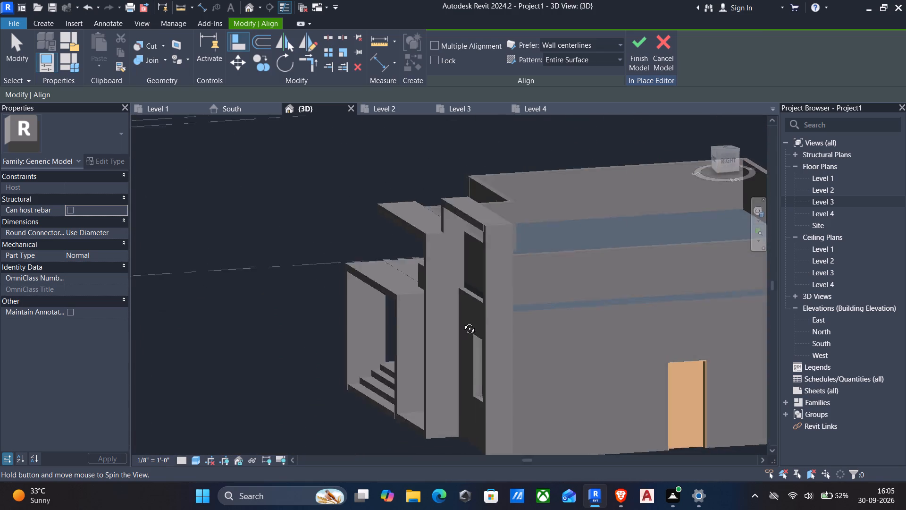
{"action": "middle_click_drag", "start_coordinate": [462, 322], "coordinate": [530, 308], "text": "shift"}
{"action": "scroll", "coordinate": [465, 243], "scroll_direction": "up", "scroll_amount": 4}
{"action": "left_click", "coordinate": [432, 243]}
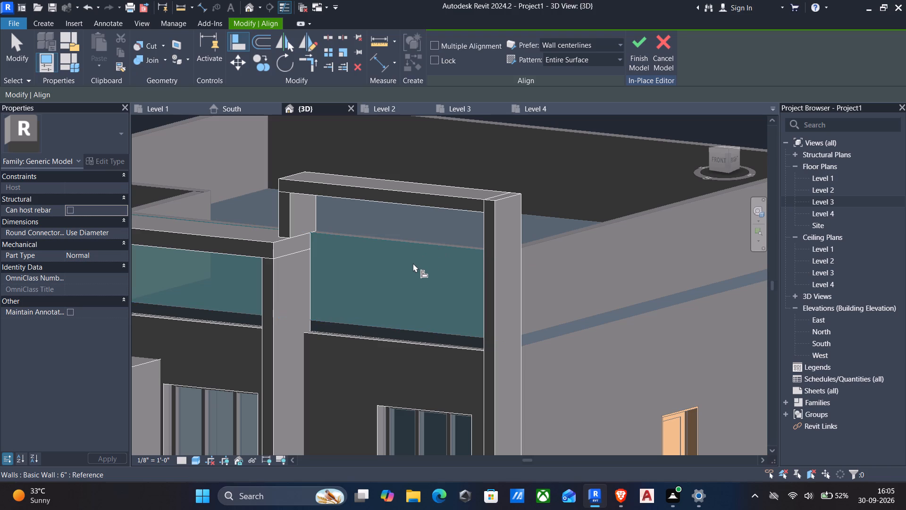
{"action": "middle_click_drag", "start_coordinate": [409, 265], "coordinate": [396, 274], "text": "shift"}
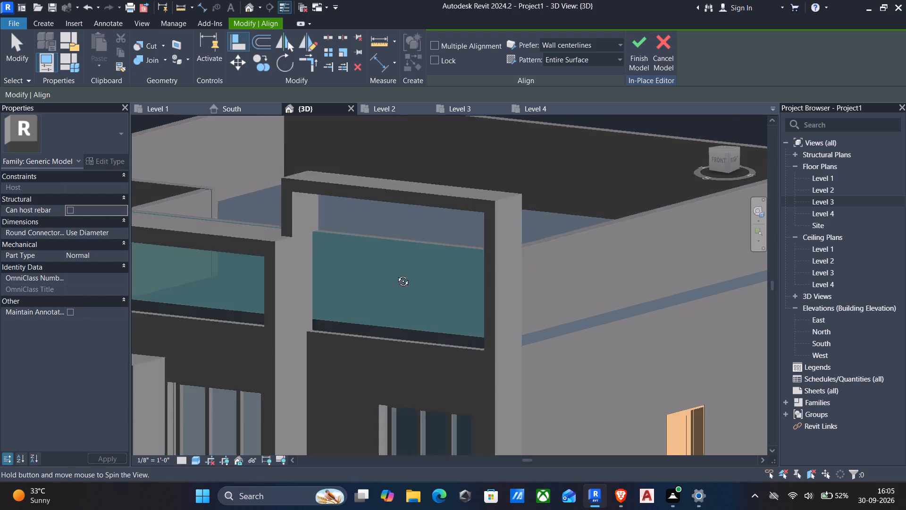
{"action": "middle_click_drag", "start_coordinate": [396, 274], "coordinate": [274, 301], "text": "shift"}
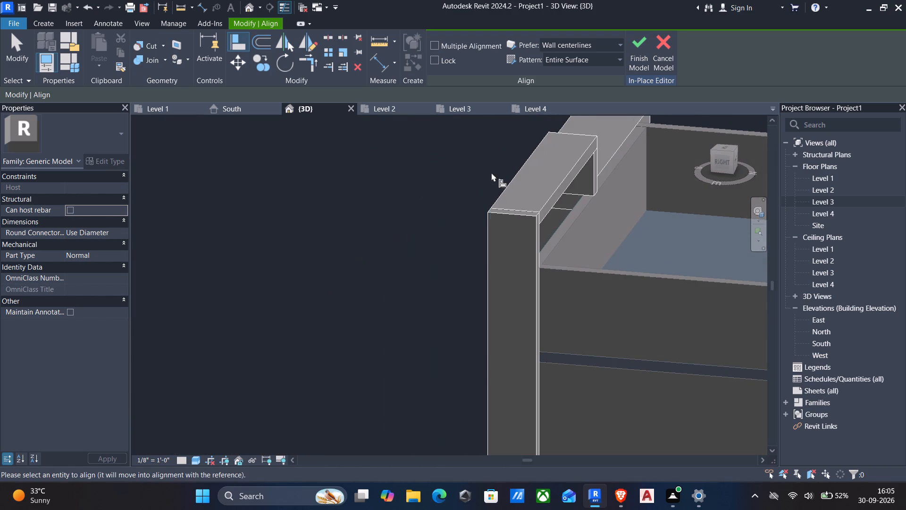
Start a solid extrusion with its work plane on the top face of the front parapet wall beneath the beam.
{"action": "left_click", "coordinate": [36, 25]}
{"action": "scroll", "coordinate": [661, 204], "scroll_direction": "up", "scroll_amount": 5}
{"action": "scroll", "coordinate": [527, 172], "scroll_direction": "up", "scroll_amount": 4}
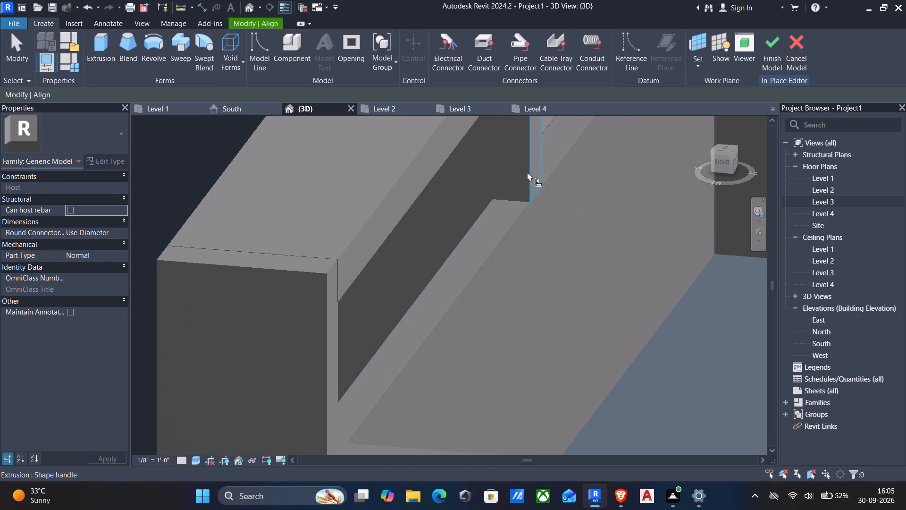
{"action": "scroll", "coordinate": [593, 101], "scroll_direction": "up", "scroll_amount": 1}
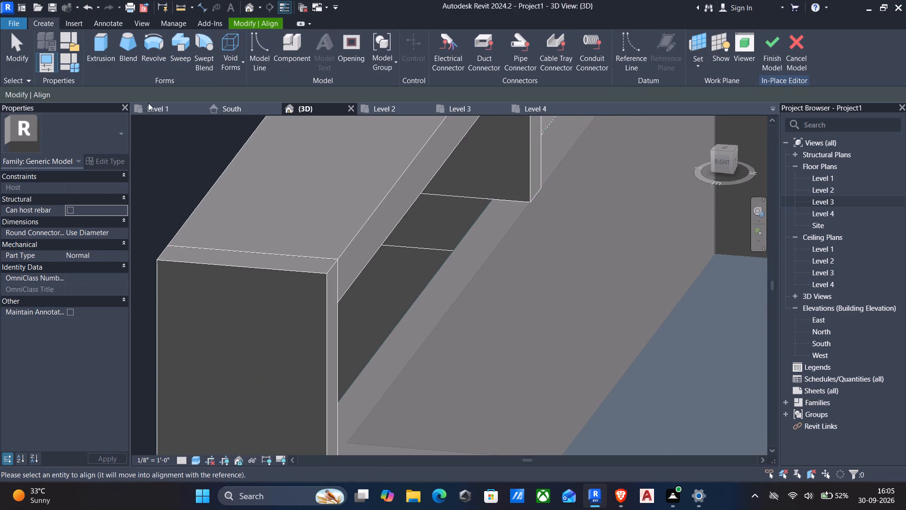
{"action": "left_click", "coordinate": [104, 48]}
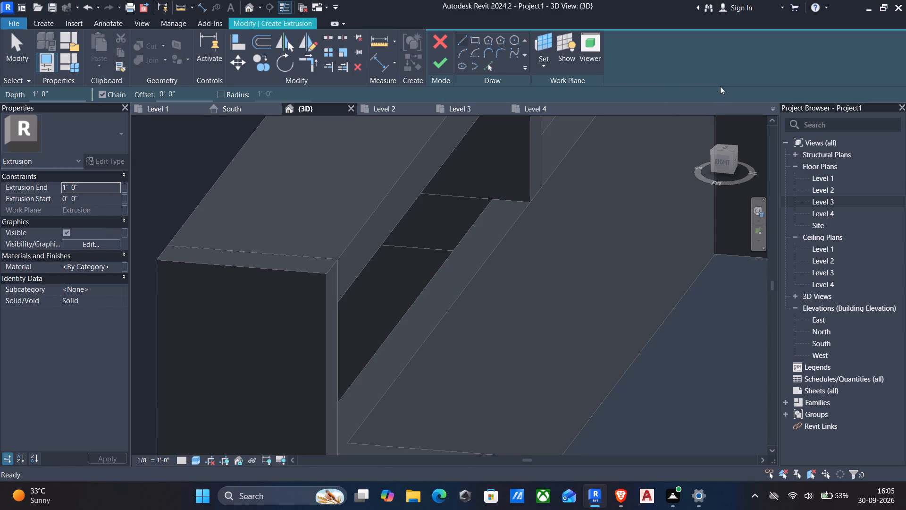
{"action": "left_click", "coordinate": [540, 67]}
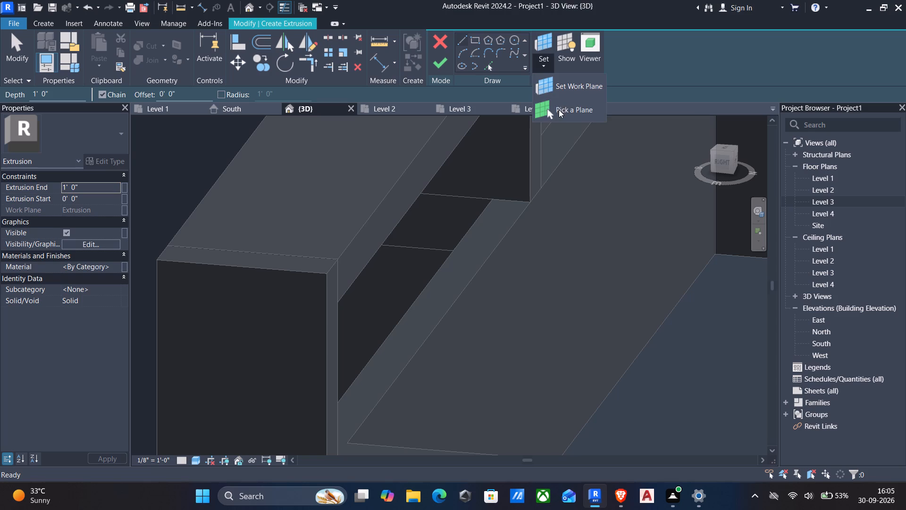
{"action": "left_click", "coordinate": [559, 110]}
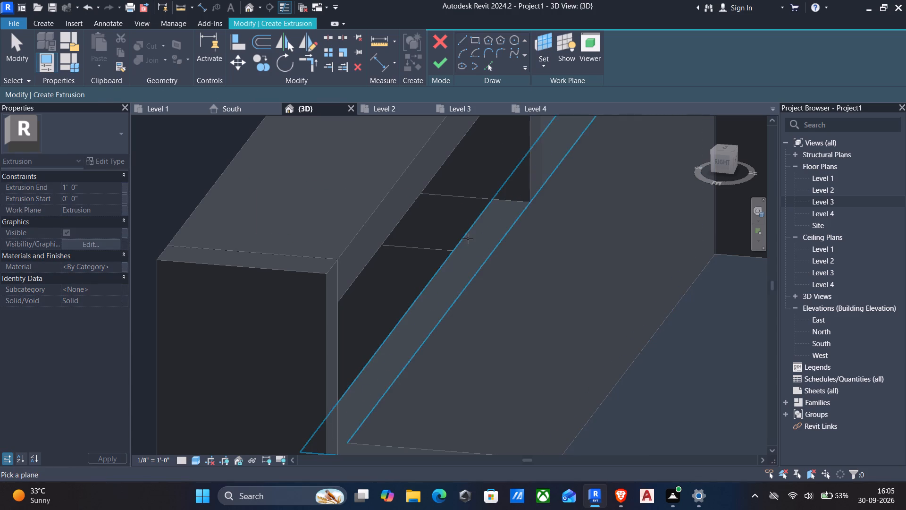
{"action": "left_click", "coordinate": [467, 238]}
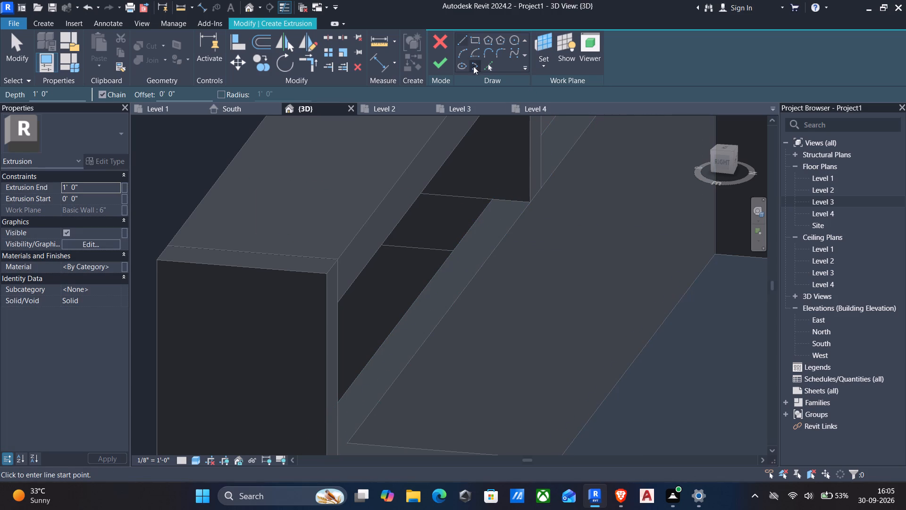
Sketch a rectangle about 6" long across the parapet wall's top, starting from the supporting post's roof-side corner.
{"action": "left_click", "coordinate": [476, 40]}
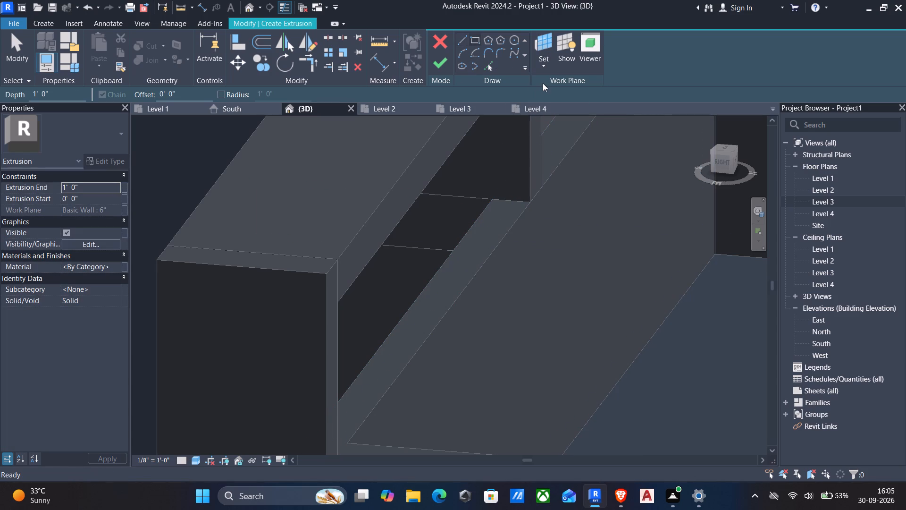
{"action": "scroll", "coordinate": [530, 198], "scroll_direction": "up", "scroll_amount": 3}
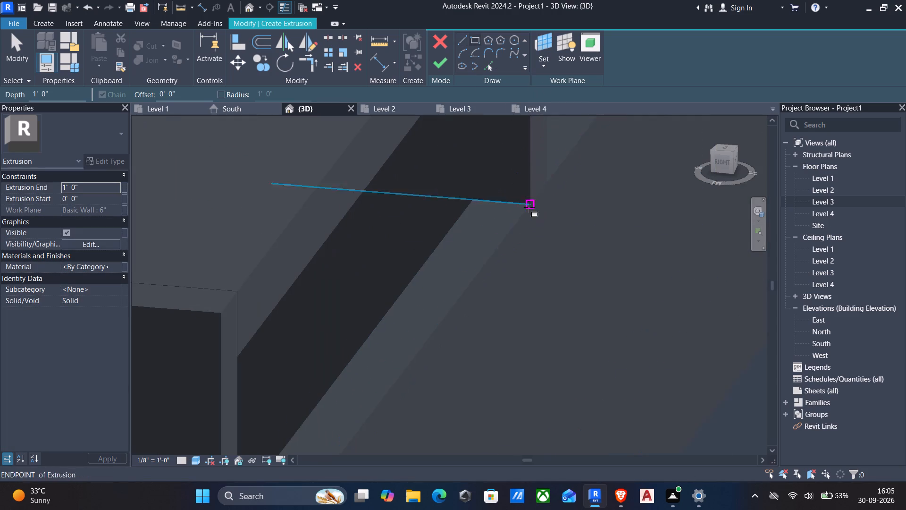
{"action": "left_click_drag", "start_coordinate": [529, 201], "coordinate": [472, 220]}
{"action": "scroll", "coordinate": [478, 219], "scroll_direction": "up", "scroll_amount": 1}
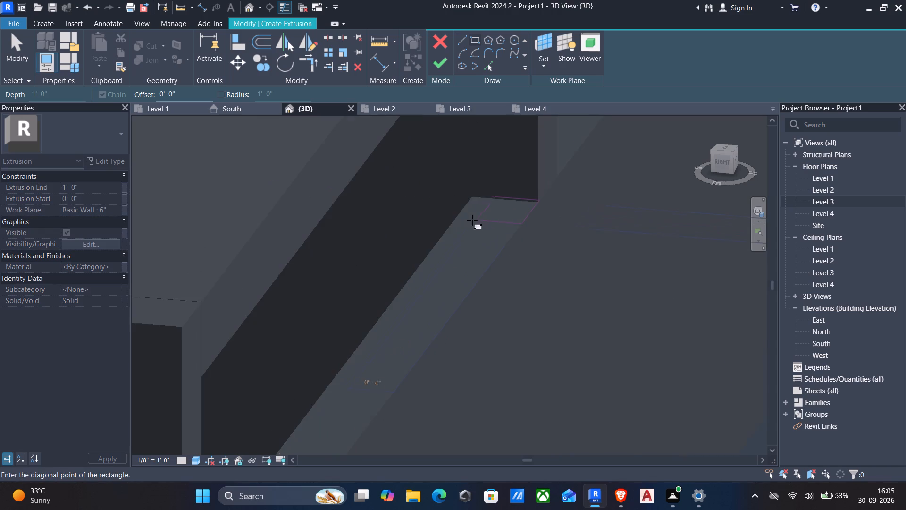
{"action": "left_click_drag", "start_coordinate": [472, 220], "coordinate": [446, 238]}
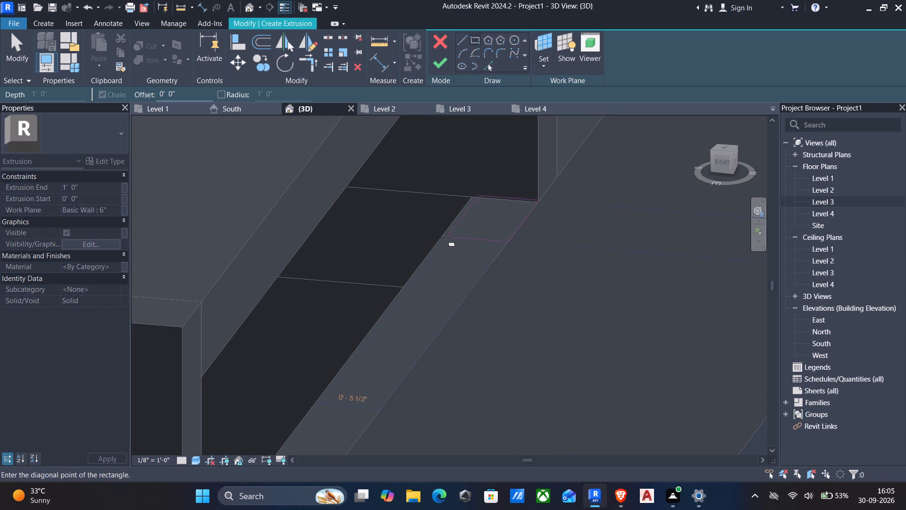
{"action": "left_click_drag", "start_coordinate": [446, 238], "coordinate": [444, 238]}
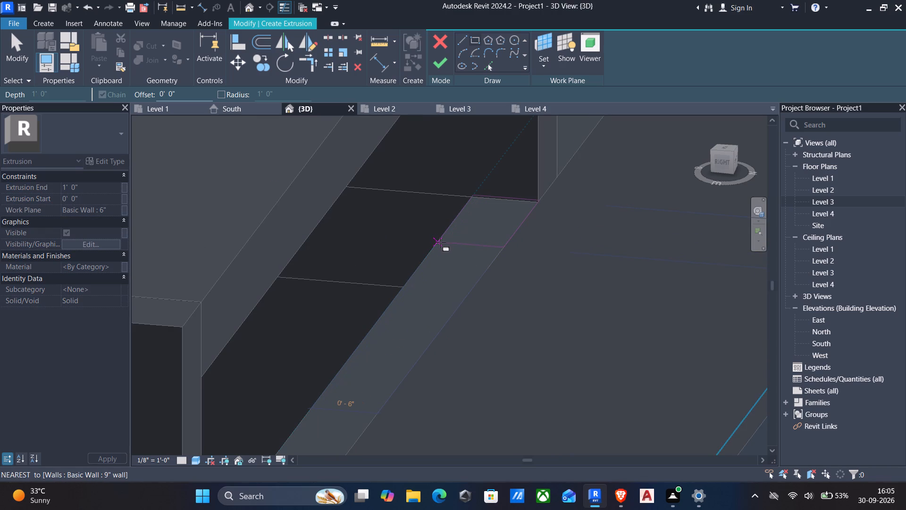
{"action": "left_click", "coordinate": [440, 242]}
{"action": "key", "text": "Escape"}
Examine the sketched rectangle's position on the parapet top relative to the post and beam.
{"action": "scroll", "coordinate": [534, 211], "scroll_direction": "up", "scroll_amount": 5}
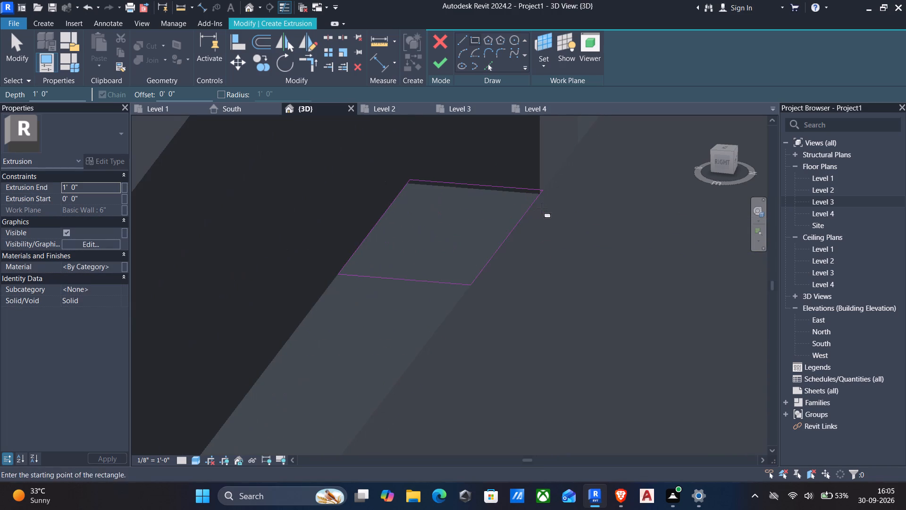
{"action": "scroll", "coordinate": [507, 226], "scroll_direction": "down", "scroll_amount": 3}
{"action": "middle_click_drag", "start_coordinate": [519, 231], "coordinate": [546, 218], "text": "shift"}
{"action": "scroll", "coordinate": [546, 218], "scroll_direction": "down", "scroll_amount": 4, "text": "shift"}
{"action": "scroll", "coordinate": [537, 233], "scroll_direction": "down", "scroll_amount": 3}
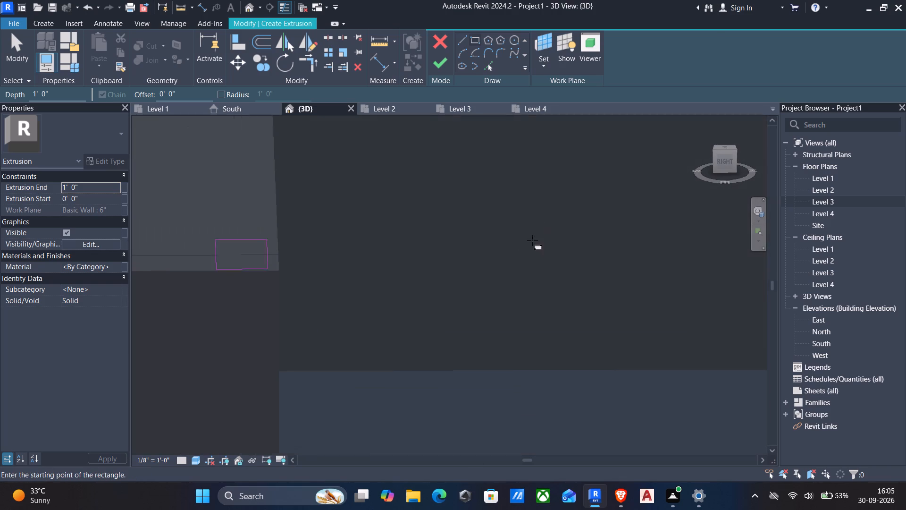
{"action": "scroll", "coordinate": [532, 240], "scroll_direction": "down", "scroll_amount": 2}
{"action": "scroll", "coordinate": [339, 256], "scroll_direction": "down", "scroll_amount": 2}
{"action": "middle_click_drag", "start_coordinate": [374, 274], "coordinate": [290, 280], "text": "shift"}
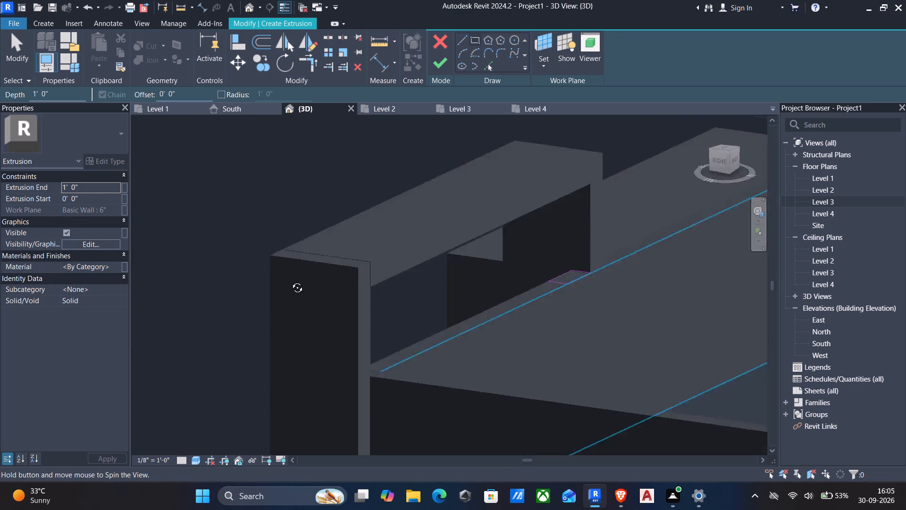
{"action": "middle_click_drag", "start_coordinate": [290, 280], "coordinate": [339, 301], "text": "shift"}
{"action": "scroll", "coordinate": [502, 207], "scroll_direction": "up", "scroll_amount": 5}
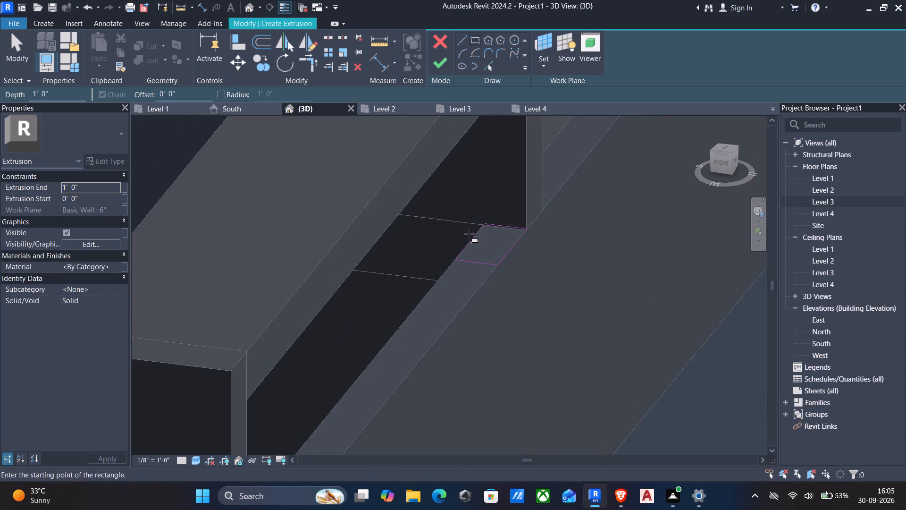
{"action": "middle_click_drag", "start_coordinate": [473, 233], "coordinate": [483, 231], "text": "shift"}
{"action": "scroll", "coordinate": [483, 231], "scroll_direction": "down", "scroll_amount": 3}
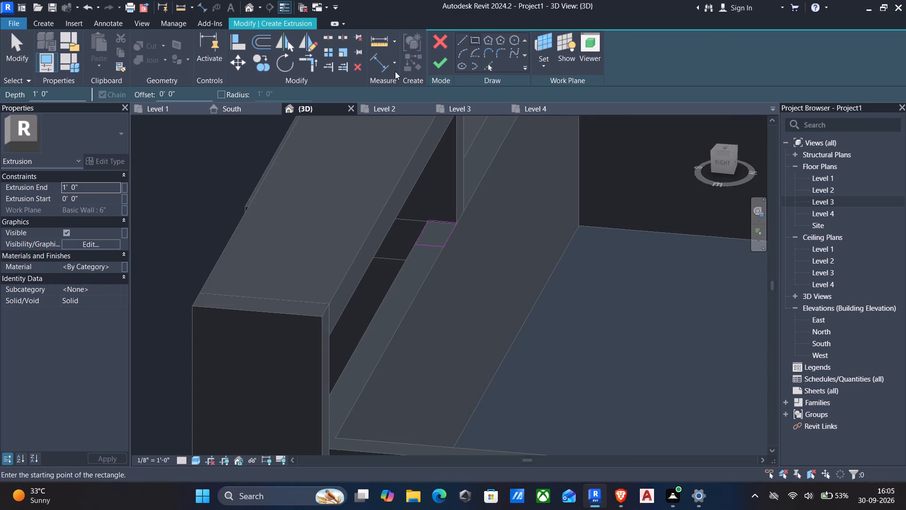
Finish extruding the rectangle on the parapet top beside the post with a depth of 1' 0".
{"action": "key", "text": "Escape"}
{"action": "left_click", "coordinate": [440, 66]}
{"action": "scroll", "coordinate": [434, 238], "scroll_direction": "up", "scroll_amount": 3}
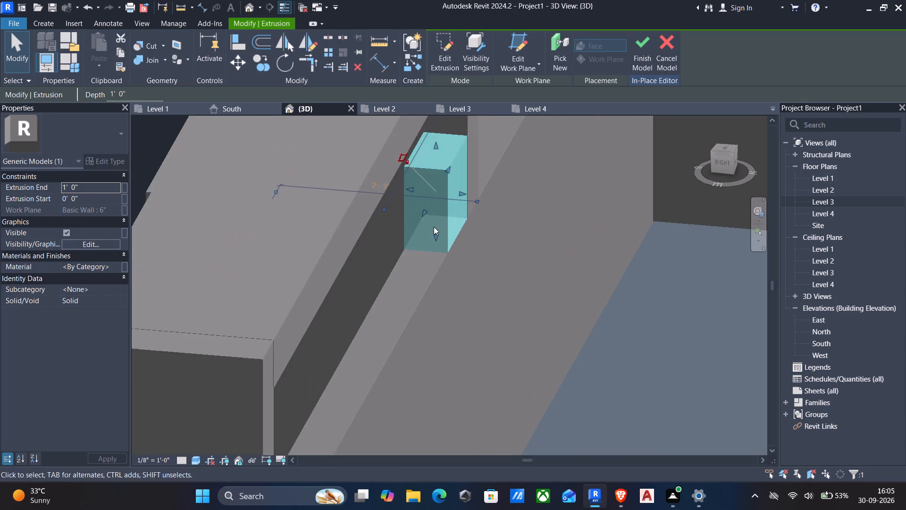
{"action": "middle_click_drag", "start_coordinate": [403, 250], "coordinate": [437, 231], "text": "shift"}
{"action": "scroll", "coordinate": [437, 231], "scroll_direction": "down", "scroll_amount": 4, "text": "shift"}
{"action": "middle_click_drag", "start_coordinate": [527, 247], "coordinate": [346, 264], "text": "shift"}
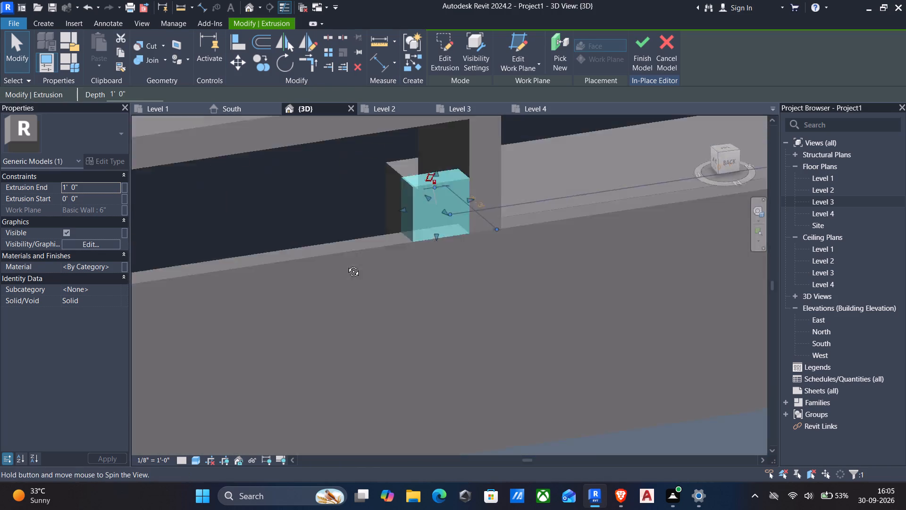
{"action": "middle_click_drag", "start_coordinate": [346, 264], "coordinate": [283, 290], "text": "shift"}
{"action": "middle_click_drag", "start_coordinate": [329, 256], "coordinate": [407, 253]}
{"action": "scroll", "coordinate": [407, 253], "scroll_direction": "down", "scroll_amount": 3}
{"action": "middle_click_drag", "start_coordinate": [401, 267], "coordinate": [462, 260]}
{"action": "middle_click_drag", "start_coordinate": [462, 258], "coordinate": [485, 254]}
{"action": "middle_click_drag", "start_coordinate": [478, 290], "coordinate": [591, 255], "text": "shift"}
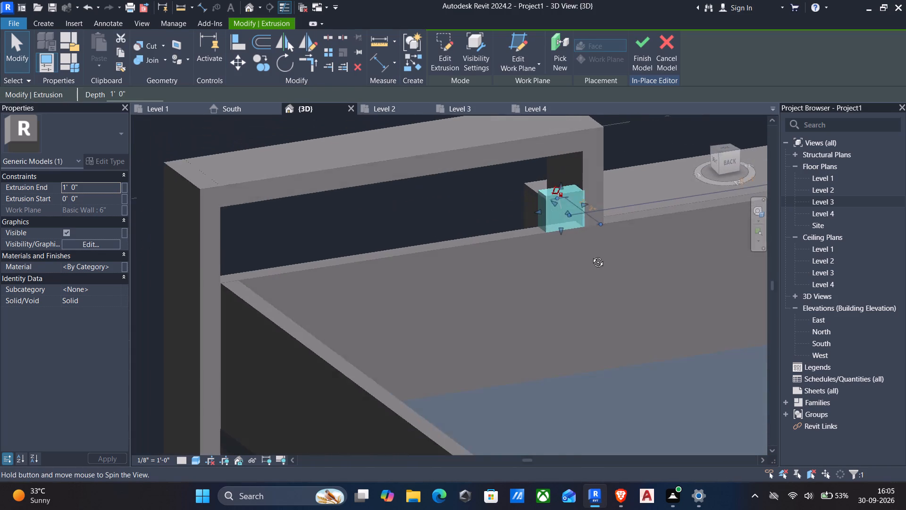
{"action": "middle_click_drag", "start_coordinate": [591, 255], "coordinate": [596, 249], "text": "shift"}
{"action": "key", "text": "Escape"}
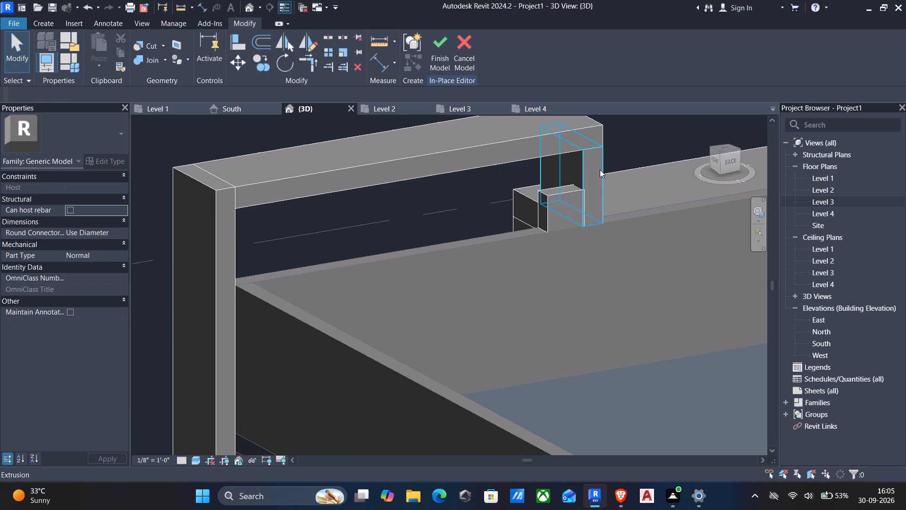
Align the new extrusion's free end face with the end fin's inner face so it spans beneath the beam.
{"action": "type", "text": "al"}
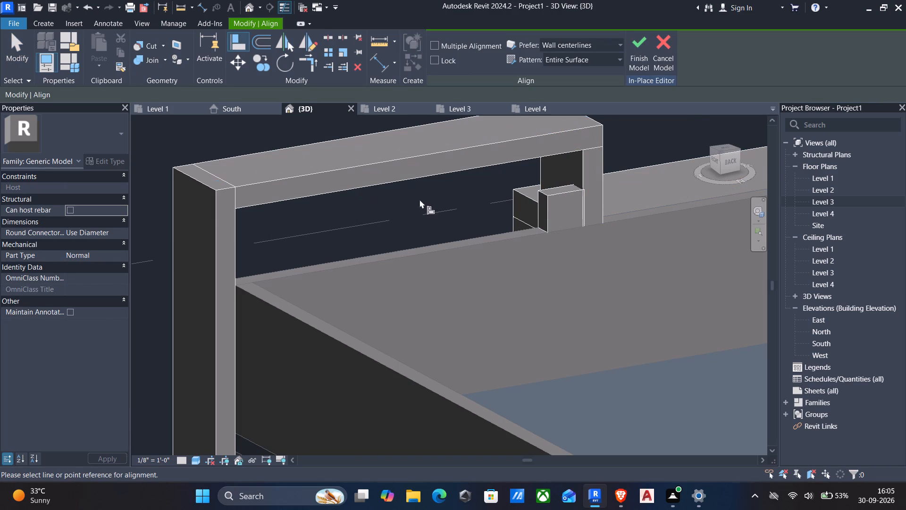
{"action": "middle_click_drag", "start_coordinate": [517, 215], "coordinate": [378, 224], "text": "shift"}
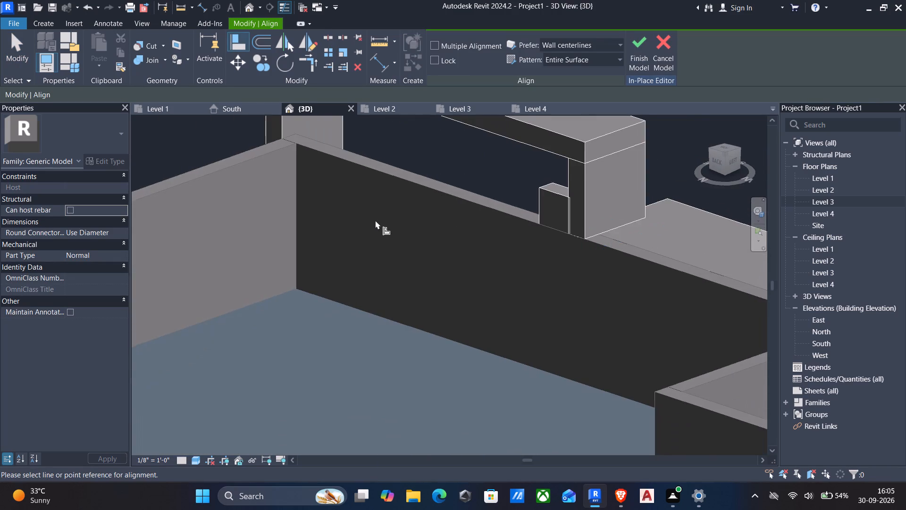
{"action": "scroll", "coordinate": [373, 216], "scroll_direction": "down", "scroll_amount": 2}
{"action": "middle_click_drag", "start_coordinate": [370, 213], "coordinate": [377, 285]}
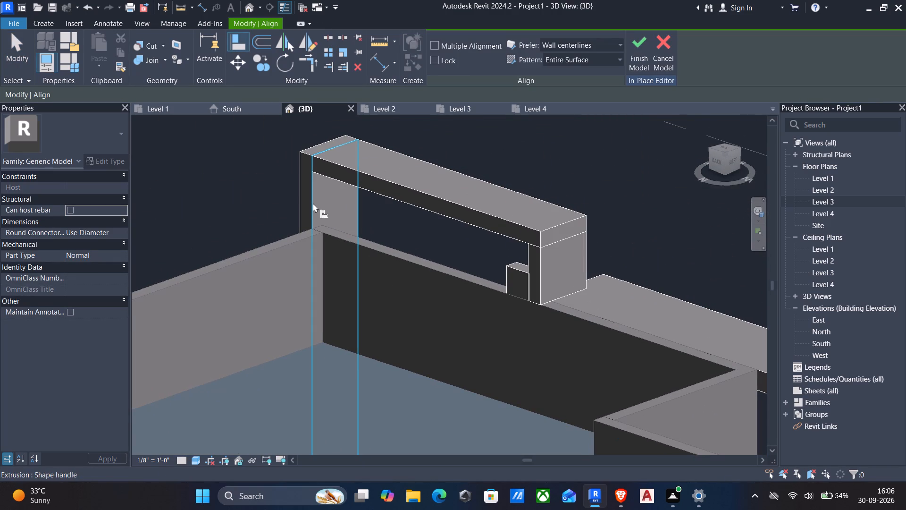
{"action": "left_click", "coordinate": [313, 203]}
{"action": "middle_click_drag", "start_coordinate": [354, 254], "coordinate": [489, 241], "text": "shift"}
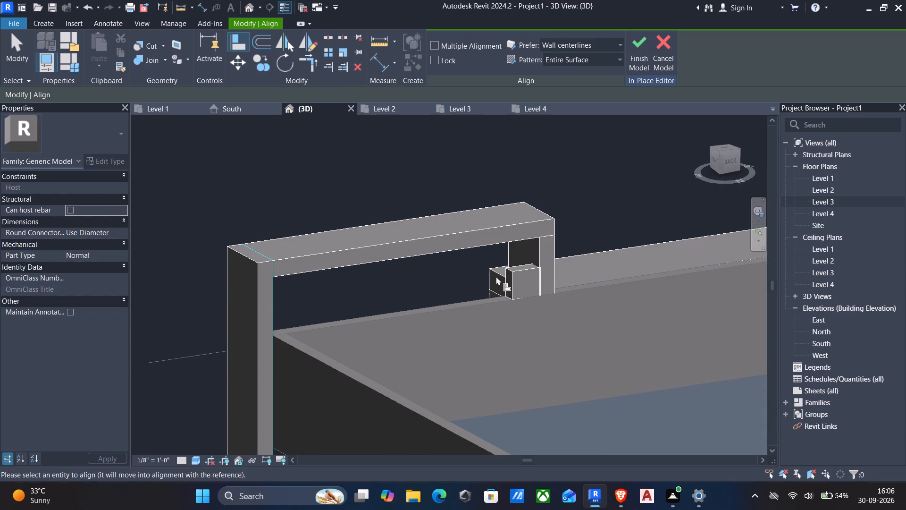
{"action": "left_click", "coordinate": [507, 286]}
{"action": "scroll", "coordinate": [496, 297], "scroll_direction": "down", "scroll_amount": 2}
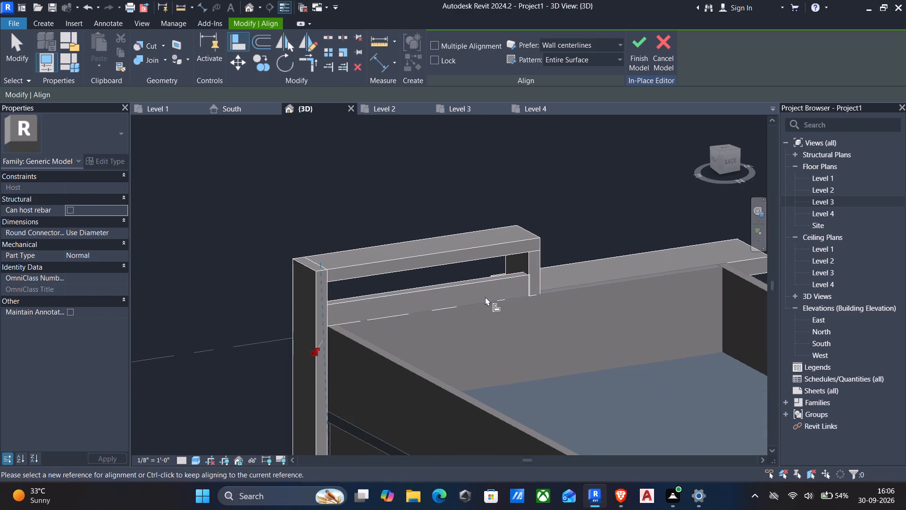
Align the extrusion's top face with the beam's underside to fill the opening above the parapet.
{"action": "middle_click_drag", "start_coordinate": [499, 297], "coordinate": [518, 238], "text": "shift"}
{"action": "middle_click_drag", "start_coordinate": [436, 296], "coordinate": [511, 227], "text": "shift"}
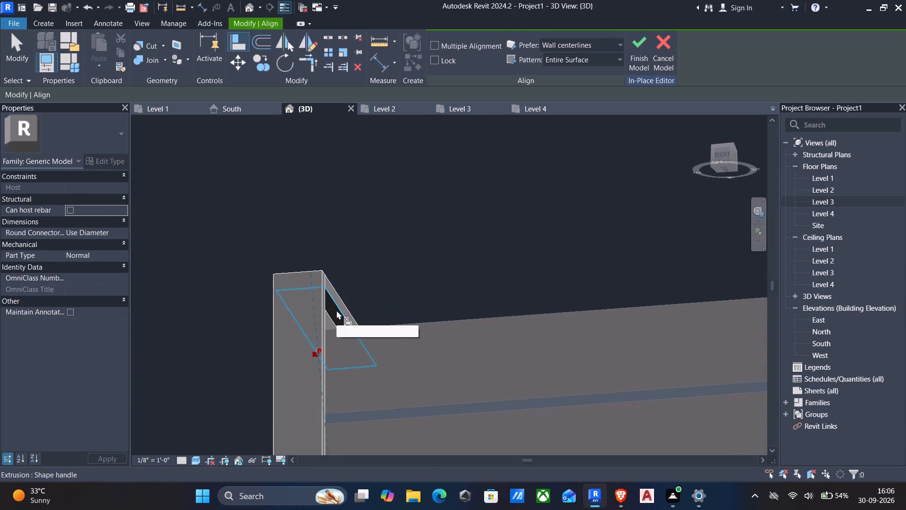
{"action": "key", "text": "Escape"}
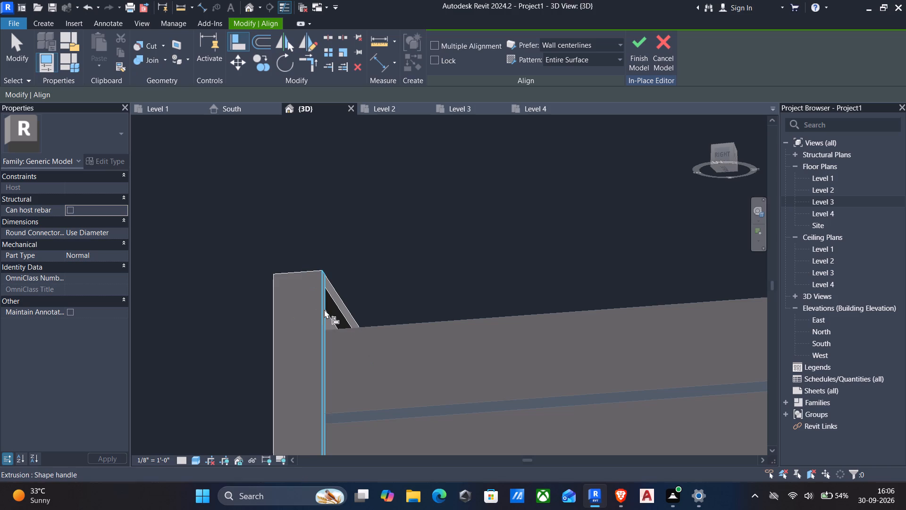
{"action": "left_click", "coordinate": [335, 308]}
{"action": "scroll", "coordinate": [335, 308], "scroll_direction": "down", "scroll_amount": 1}
{"action": "scroll", "coordinate": [333, 315], "scroll_direction": "down", "scroll_amount": 1, "text": "shift"}
{"action": "middle_click_drag", "start_coordinate": [333, 316], "coordinate": [320, 473], "text": "shift"}
{"action": "left_click", "coordinate": [361, 270]}
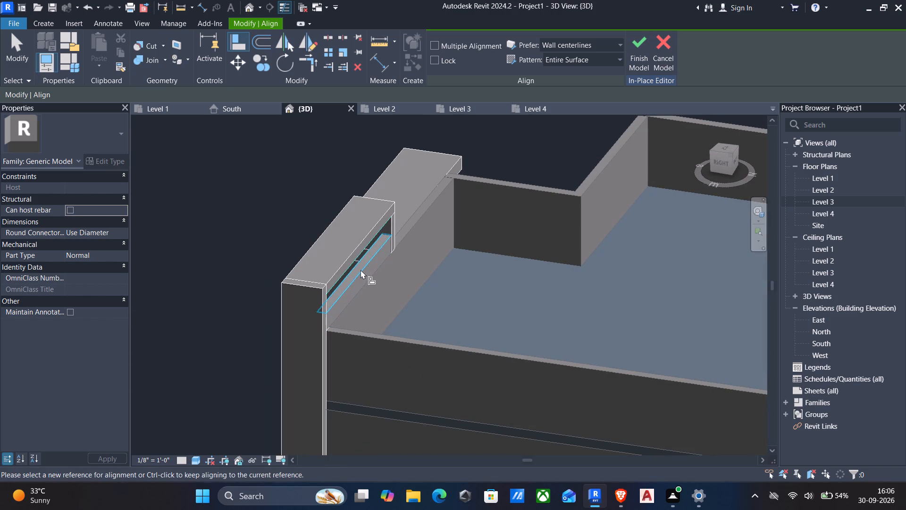
{"action": "key", "text": "Escape"}
Align the infill extrusion's front face with the outer face of the front parapet wall.
{"action": "scroll", "coordinate": [356, 288], "scroll_direction": "down", "scroll_amount": 2}
{"action": "middle_click_drag", "start_coordinate": [352, 315], "coordinate": [536, 274], "text": "shift"}
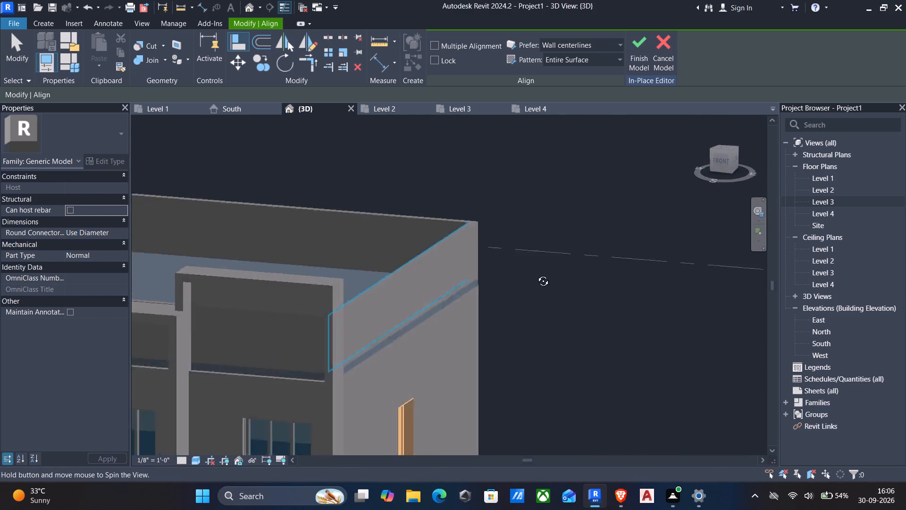
{"action": "middle_click_drag", "start_coordinate": [536, 274], "coordinate": [550, 273], "text": "shift"}
{"action": "scroll", "coordinate": [198, 316], "scroll_direction": "up", "scroll_amount": 4}
{"action": "middle_click_drag", "start_coordinate": [330, 346], "coordinate": [310, 348], "text": "shift"}
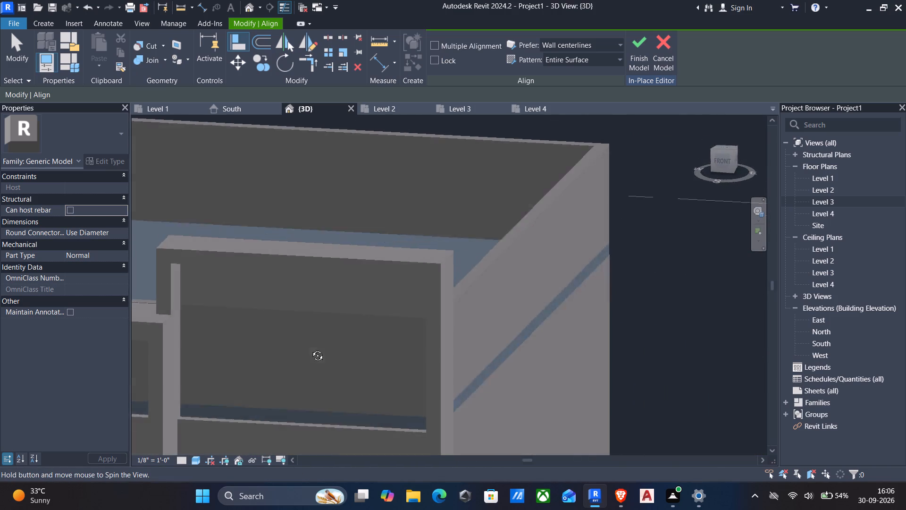
{"action": "middle_click_drag", "start_coordinate": [310, 348], "coordinate": [252, 347], "text": "shift"}
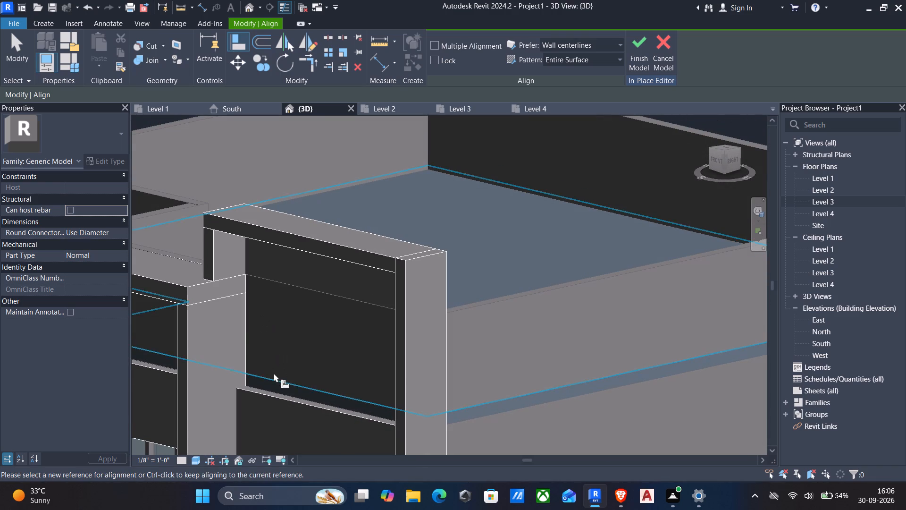
{"action": "key", "text": "Escape"}
{"action": "type", "text": "al"}
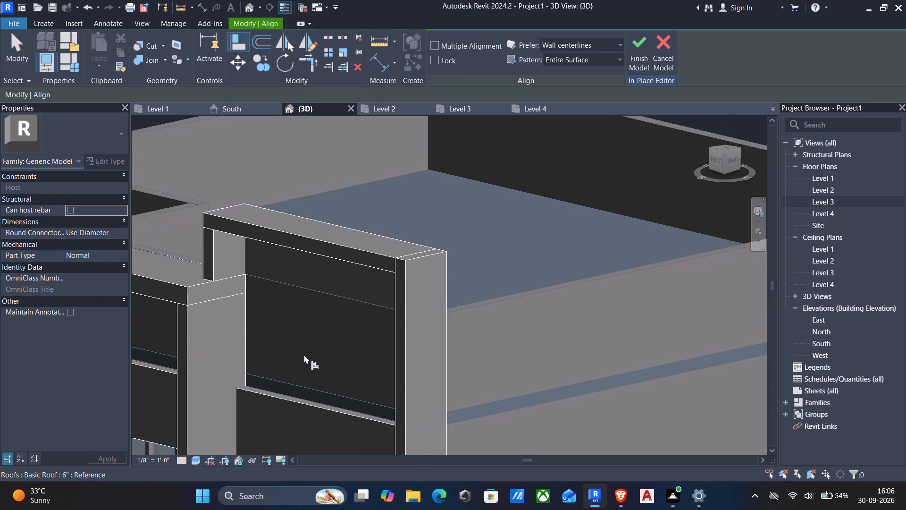
{"action": "middle_click_drag", "start_coordinate": [355, 331], "coordinate": [579, 336], "text": "shift"}
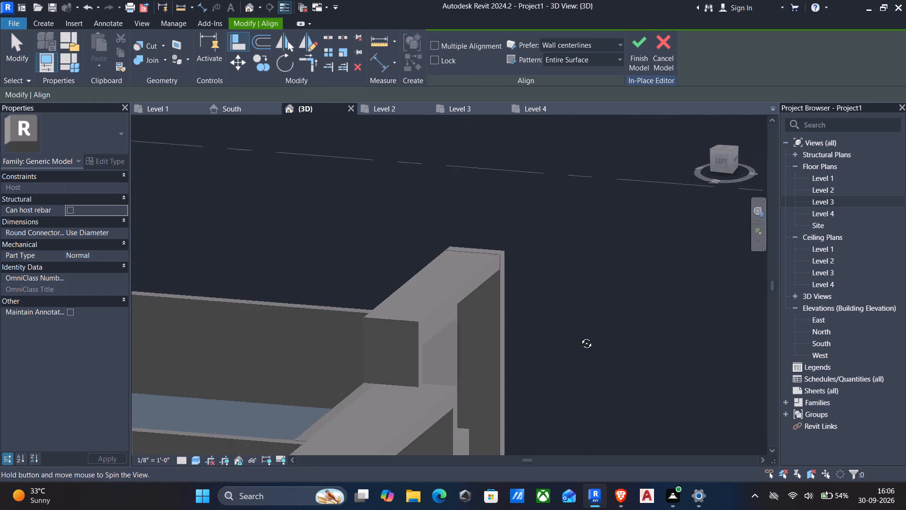
{"action": "middle_click_drag", "start_coordinate": [579, 336], "coordinate": [574, 339], "text": "shift"}
{"action": "scroll", "coordinate": [427, 335], "scroll_direction": "up", "scroll_amount": 2}
{"action": "scroll", "coordinate": [444, 355], "scroll_direction": "down", "scroll_amount": 1}
{"action": "middle_click_drag", "start_coordinate": [444, 355], "coordinate": [446, 276]}
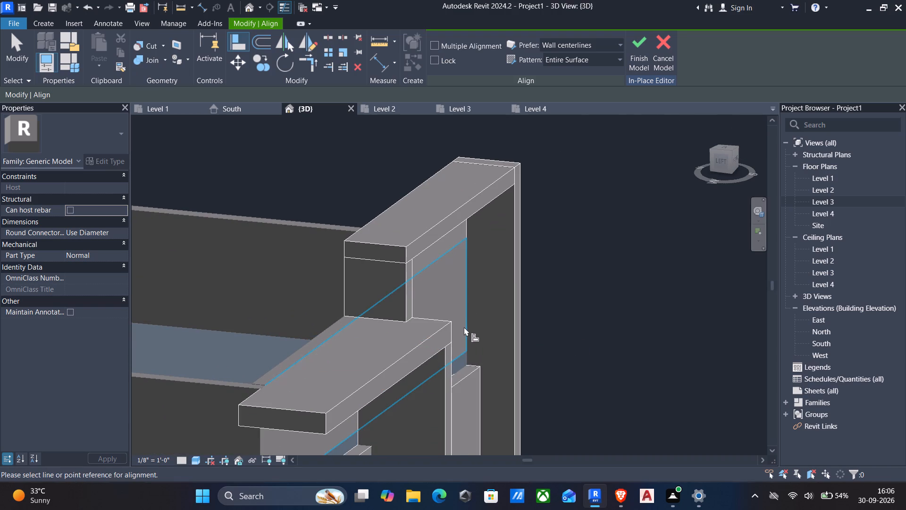
{"action": "left_click", "coordinate": [462, 328]}
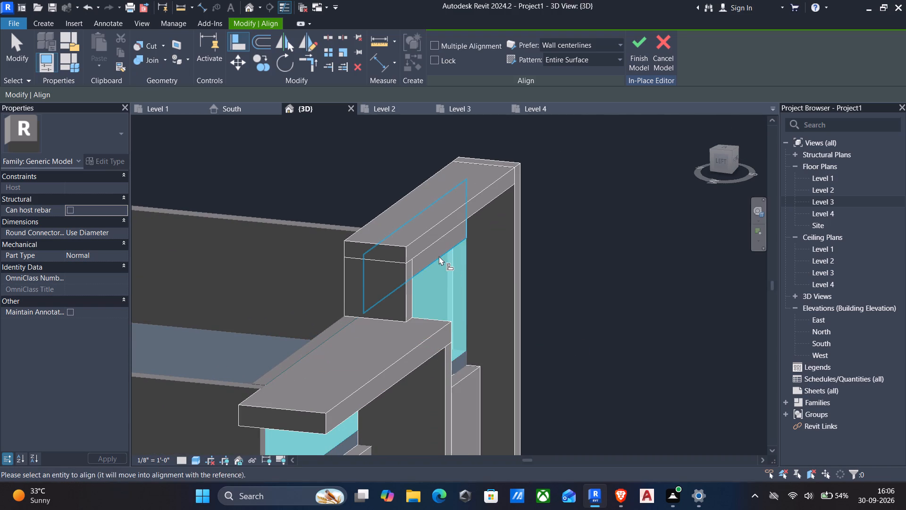
{"action": "left_click", "coordinate": [439, 256]}
{"action": "key", "text": "Escape"}
Examine the aligned infill beneath the beam from the front and sides of the house, and end the alignment.
{"action": "scroll", "coordinate": [491, 290], "scroll_direction": "down", "scroll_amount": 1}
{"action": "middle_click_drag", "start_coordinate": [491, 290], "coordinate": [462, 300]}
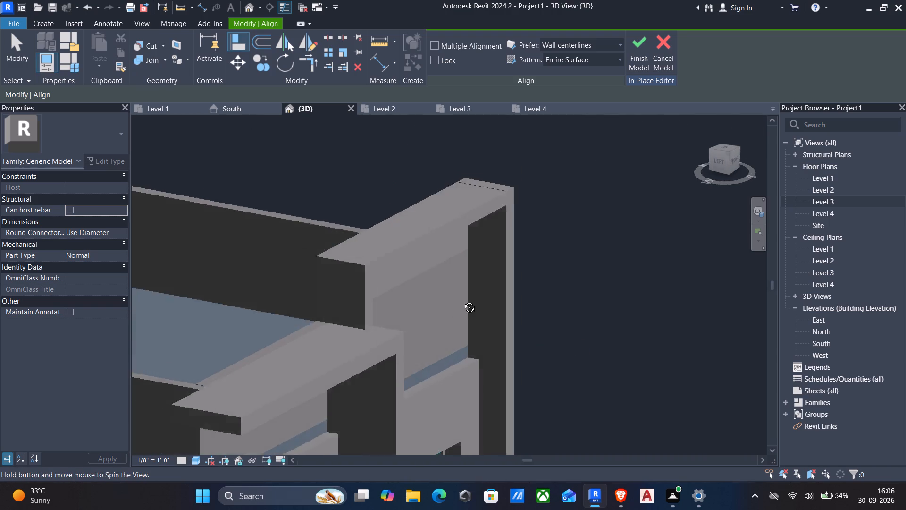
{"action": "middle_click_drag", "start_coordinate": [462, 300], "coordinate": [301, 251]}
{"action": "scroll", "coordinate": [288, 289], "scroll_direction": "down", "scroll_amount": 1, "text": "shift"}
{"action": "scroll", "coordinate": [300, 225], "scroll_direction": "up", "scroll_amount": 4}
{"action": "scroll", "coordinate": [291, 246], "scroll_direction": "down", "scroll_amount": 5}
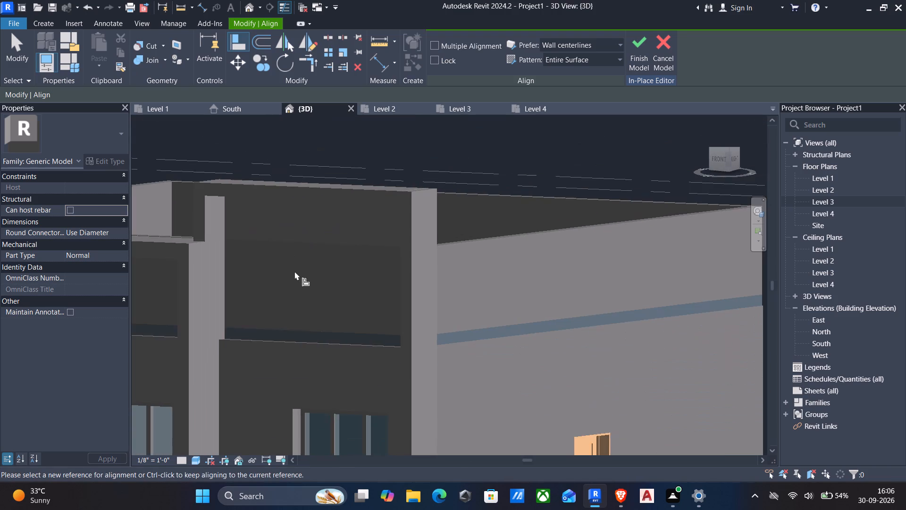
{"action": "scroll", "coordinate": [293, 282], "scroll_direction": "down", "scroll_amount": 2}
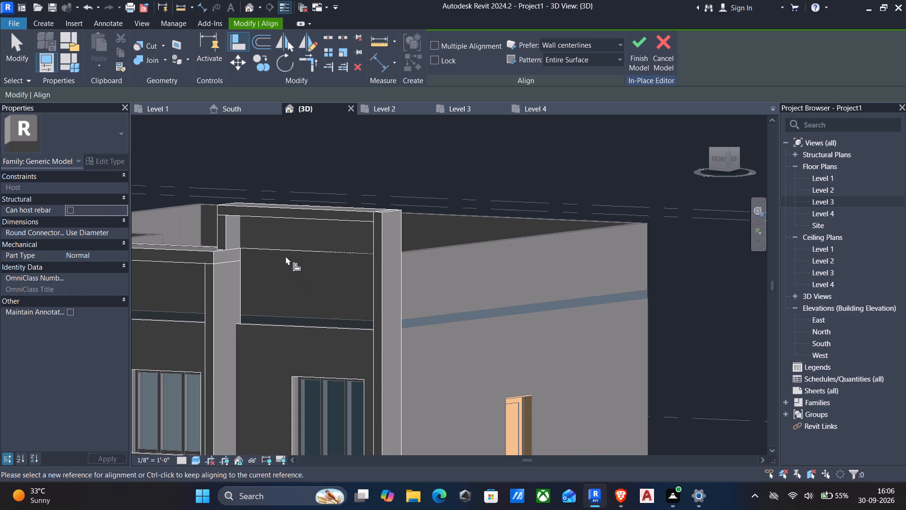
{"action": "scroll", "coordinate": [283, 299], "scroll_direction": "down", "scroll_amount": 2}
{"action": "middle_click_drag", "start_coordinate": [282, 302], "coordinate": [258, 317], "text": "shift"}
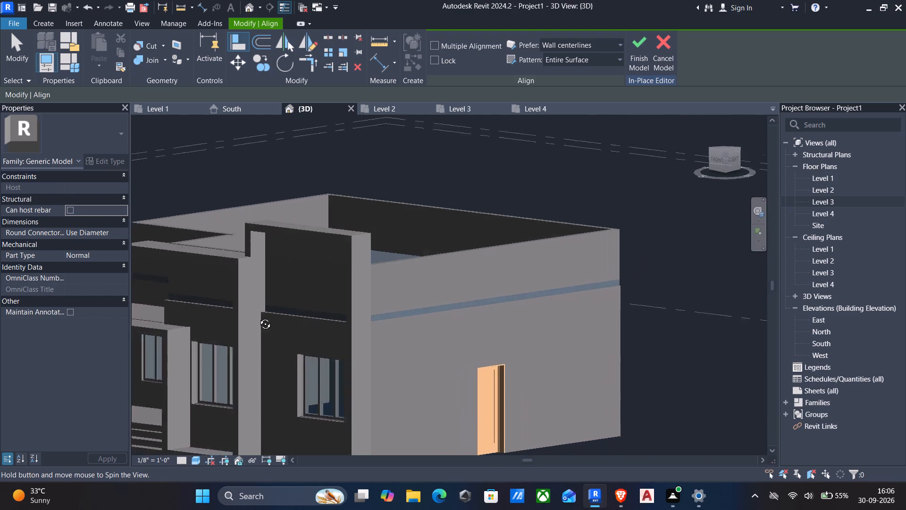
{"action": "middle_click_drag", "start_coordinate": [258, 317], "coordinate": [274, 325], "text": "shift"}
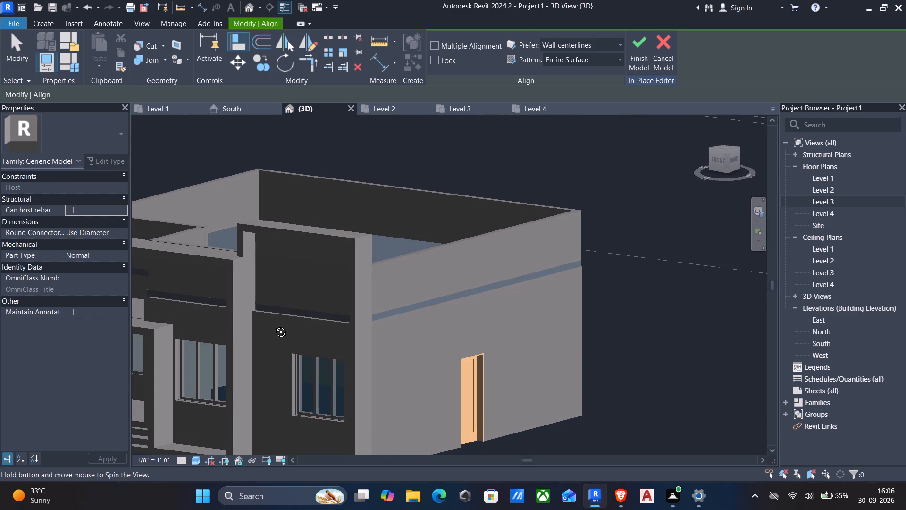
{"action": "middle_click_drag", "start_coordinate": [274, 325], "coordinate": [259, 331], "text": "shift"}
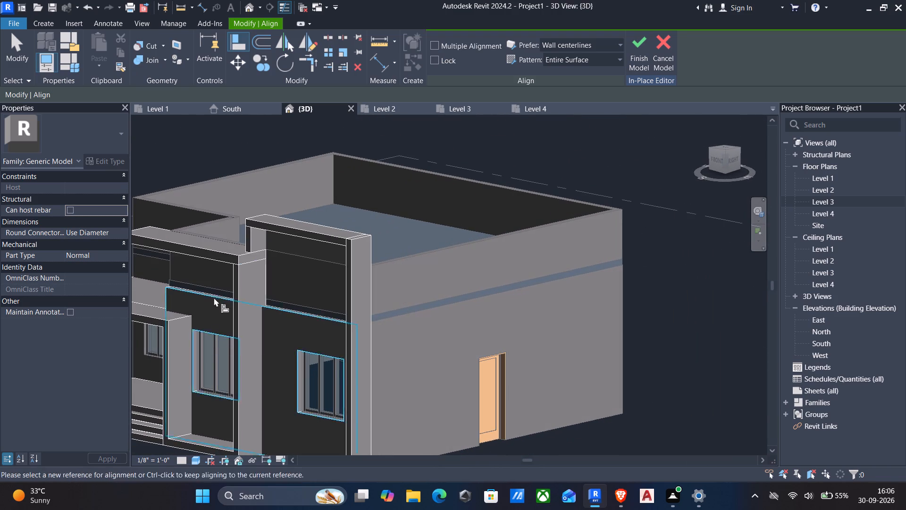
{"action": "scroll", "coordinate": [211, 295], "scroll_direction": "up", "scroll_amount": 2}
{"action": "middle_click_drag", "start_coordinate": [207, 302], "coordinate": [251, 294]}
{"action": "scroll", "coordinate": [251, 294], "scroll_direction": "down", "scroll_amount": 3, "text": "shift"}
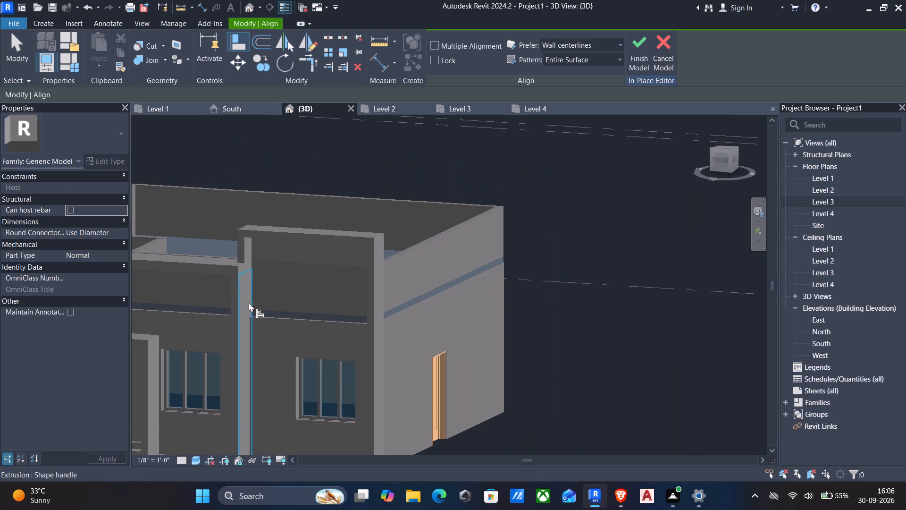
{"action": "middle_click_drag", "start_coordinate": [246, 306], "coordinate": [347, 311]}
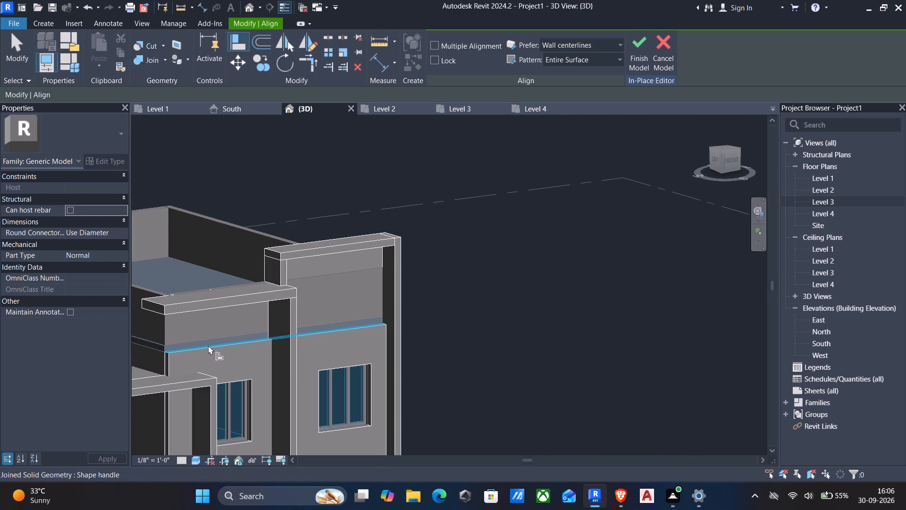
{"action": "key", "text": "Escape"}
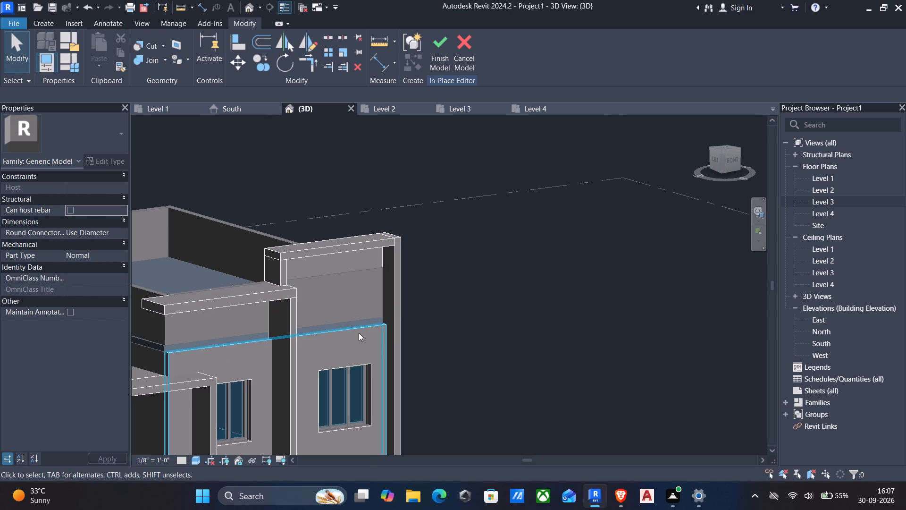
Examine the front facade around the infill, beam, fins and roof-edge gap above the windows from several angles.
{"action": "scroll", "coordinate": [358, 332], "scroll_direction": "up", "scroll_amount": 4}
{"action": "middle_click_drag", "start_coordinate": [352, 332], "coordinate": [265, 327], "text": "shift"}
{"action": "scroll", "coordinate": [255, 306], "scroll_direction": "down", "scroll_amount": 2}
{"action": "middle_click_drag", "start_coordinate": [268, 299], "coordinate": [336, 299]}
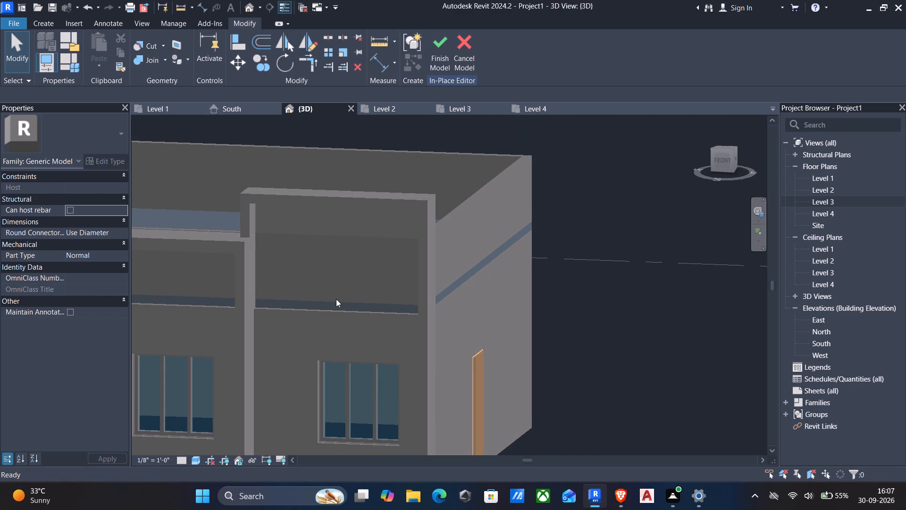
{"action": "scroll", "coordinate": [336, 299], "scroll_direction": "down", "scroll_amount": 2}
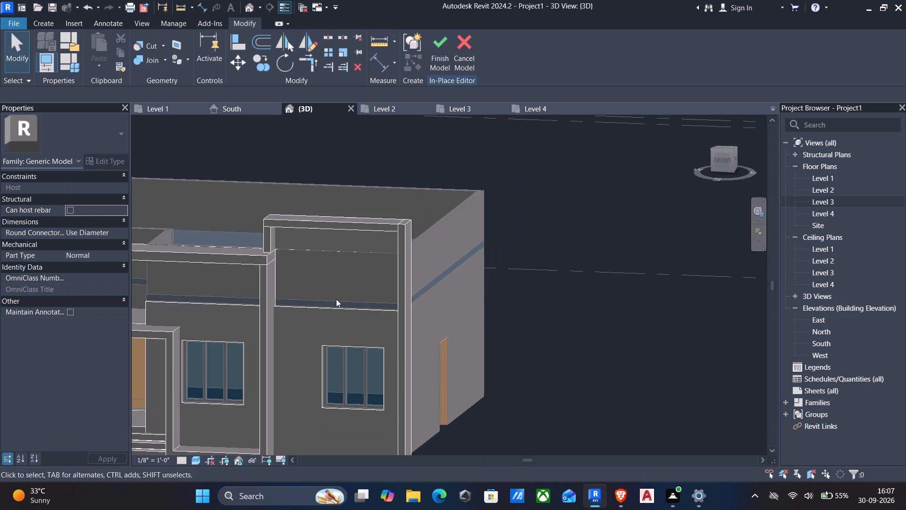
{"action": "middle_click_drag", "start_coordinate": [318, 300], "coordinate": [265, 308], "text": "shift"}
{"action": "scroll", "coordinate": [266, 308], "scroll_direction": "down", "scroll_amount": 3, "text": "shift"}
{"action": "middle_click_drag", "start_coordinate": [278, 308], "coordinate": [403, 303], "text": "shift"}
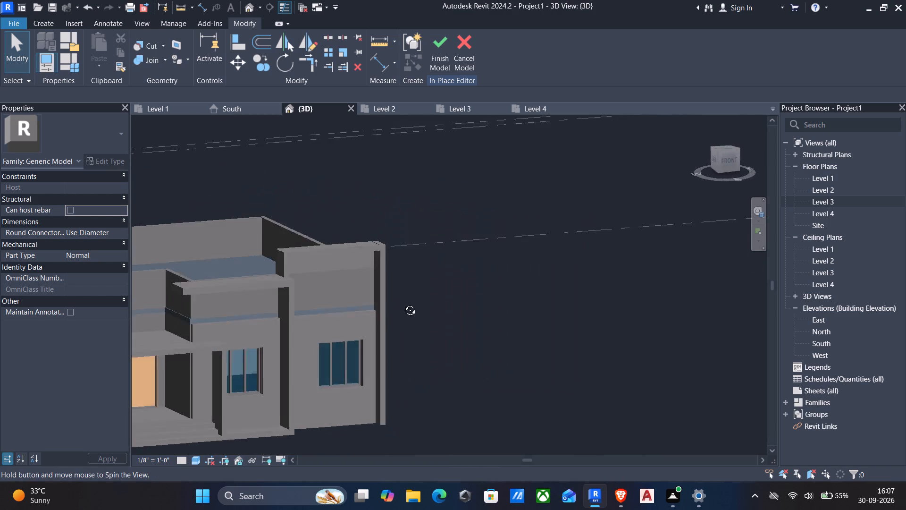
{"action": "middle_click_drag", "start_coordinate": [403, 303], "coordinate": [463, 308], "text": "shift"}
{"action": "scroll", "coordinate": [366, 317], "scroll_direction": "up", "scroll_amount": 3}
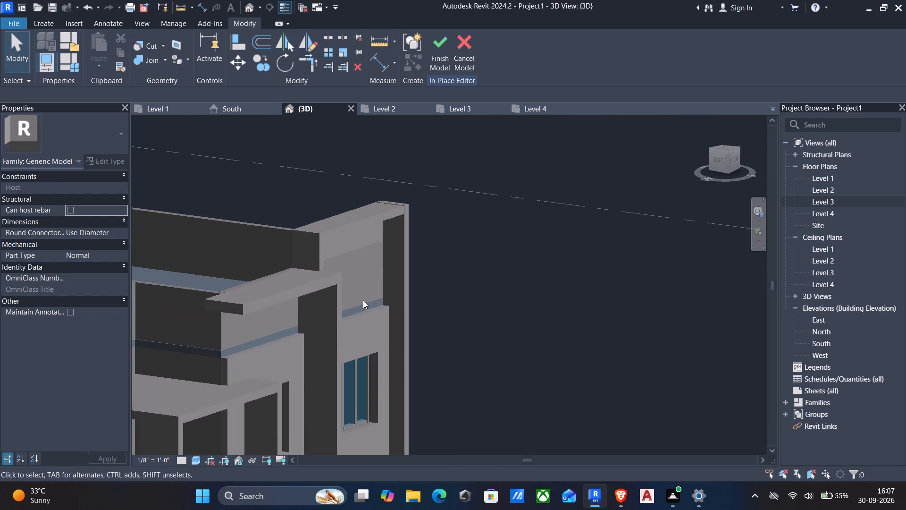
{"action": "scroll", "coordinate": [362, 291], "scroll_direction": "up", "scroll_amount": 4}
{"action": "middle_click_drag", "start_coordinate": [366, 289], "coordinate": [215, 315], "text": "shift"}
{"action": "scroll", "coordinate": [215, 315], "scroll_direction": "down", "scroll_amount": 2}
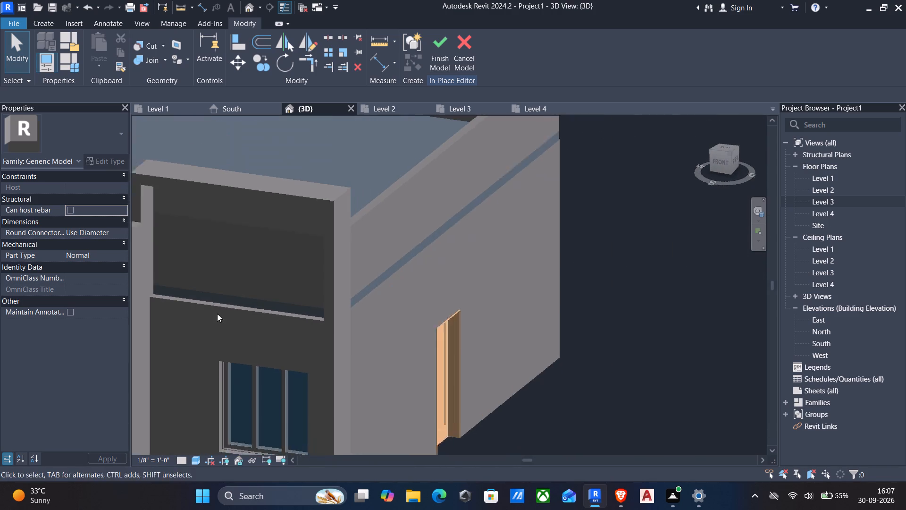
{"action": "scroll", "coordinate": [217, 314], "scroll_direction": "down", "scroll_amount": 1}
{"action": "middle_click_drag", "start_coordinate": [236, 287], "coordinate": [452, 279]}
{"action": "scroll", "coordinate": [452, 279], "scroll_direction": "up", "scroll_amount": 1}
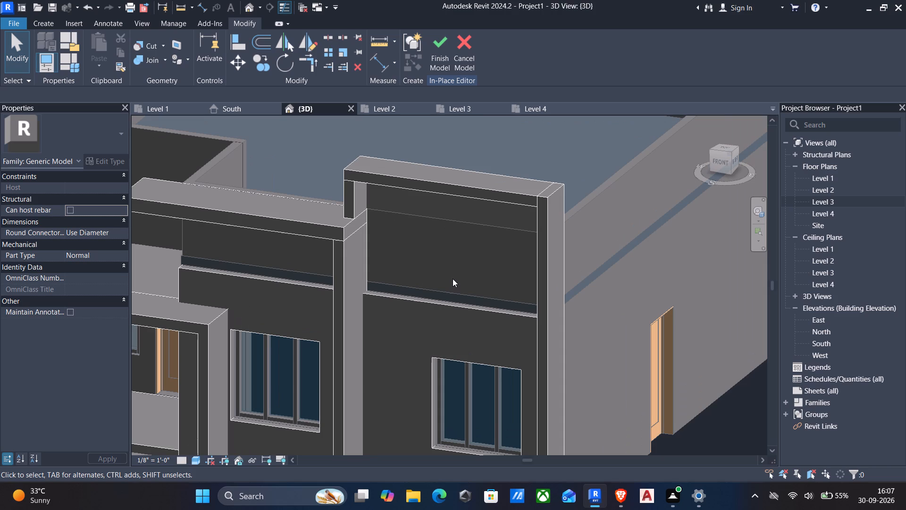
{"action": "scroll", "coordinate": [374, 286], "scroll_direction": "down", "scroll_amount": 1}
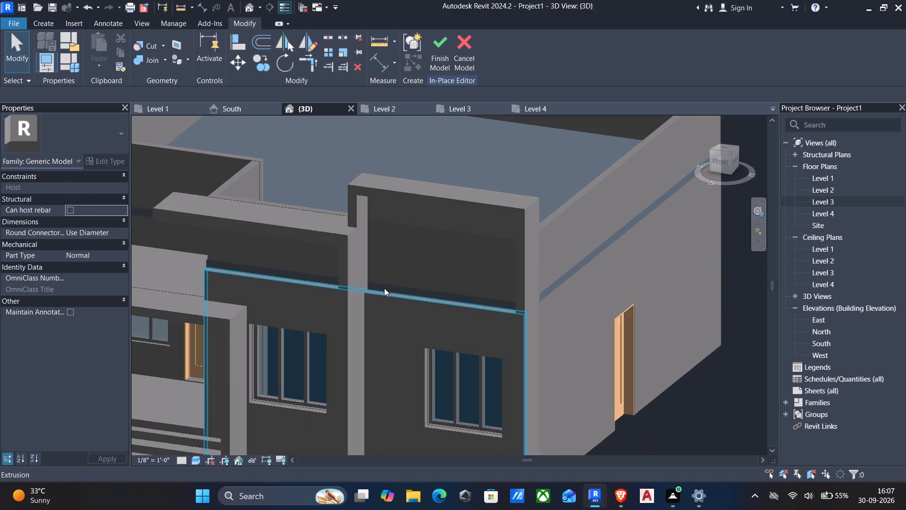
Finish the in-place facade model containing the infill beneath the beam.
{"action": "middle_click_drag", "start_coordinate": [384, 289], "coordinate": [415, 271]}
{"action": "scroll", "coordinate": [416, 271], "scroll_direction": "down", "scroll_amount": 2}
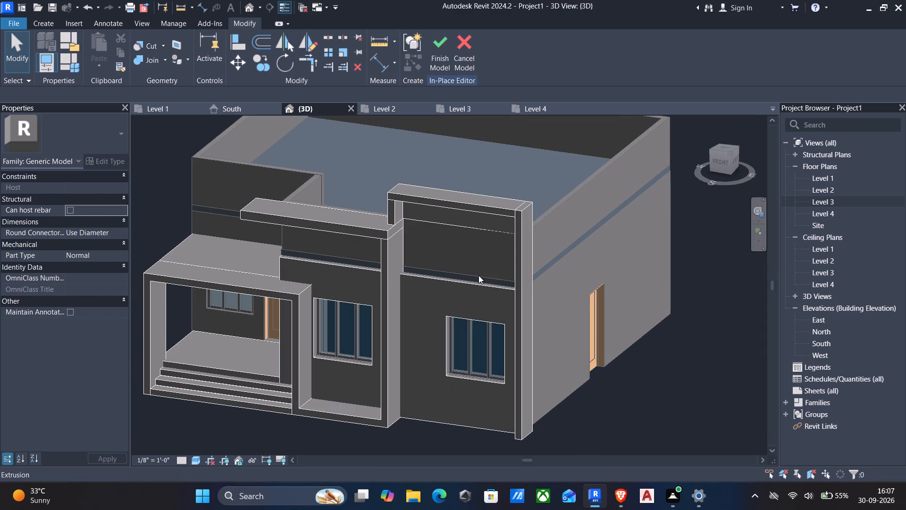
{"action": "scroll", "coordinate": [478, 275], "scroll_direction": "up", "scroll_amount": 1}
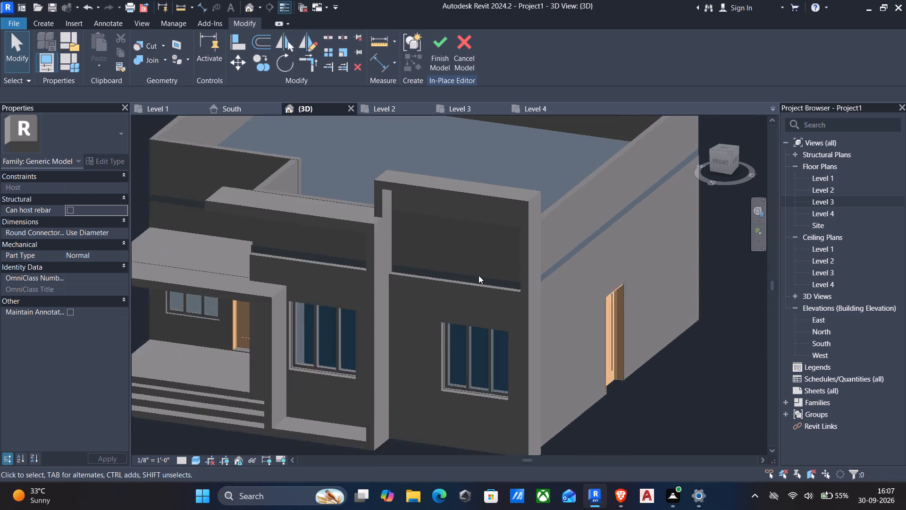
{"action": "scroll", "coordinate": [478, 275], "scroll_direction": "up", "scroll_amount": 2}
{"action": "middle_click_drag", "start_coordinate": [476, 287], "coordinate": [451, 289], "text": "shift"}
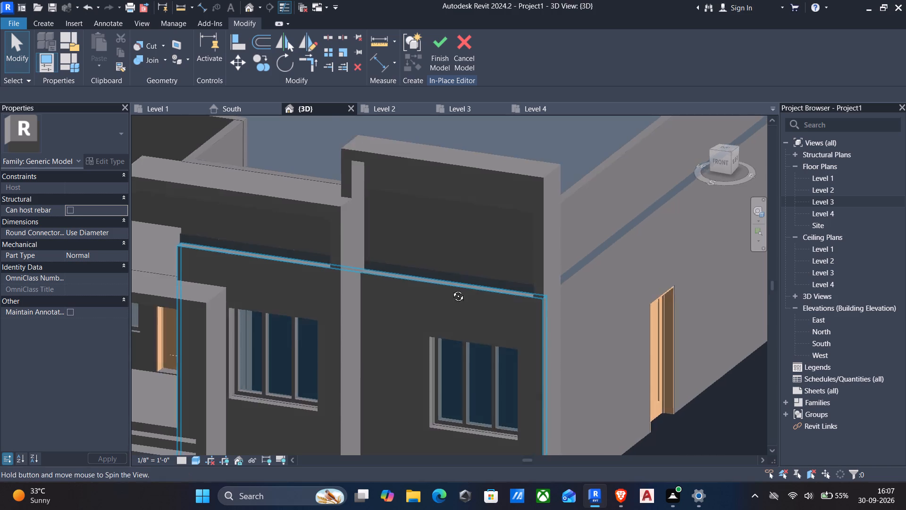
{"action": "middle_click_drag", "start_coordinate": [451, 289], "coordinate": [463, 225], "text": "shift"}
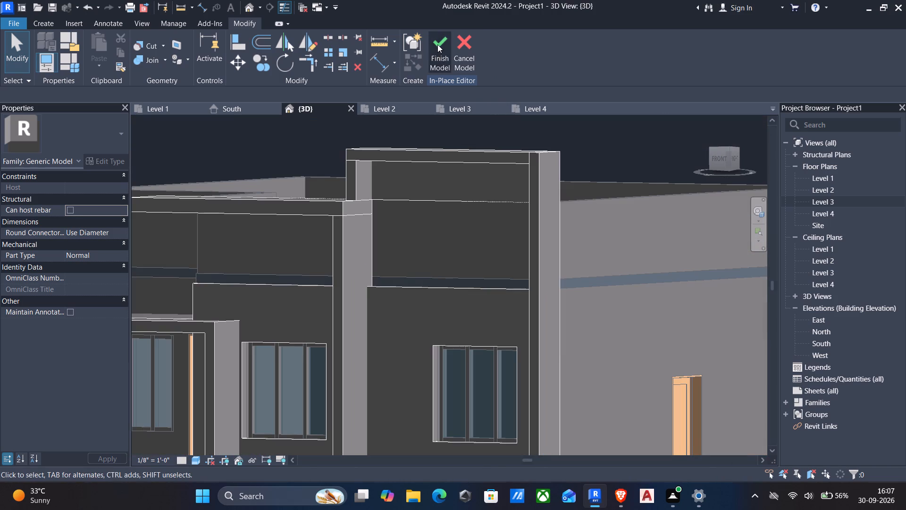
{"action": "left_click", "coordinate": [437, 44]}
Examine the finished facade, porch and roof edge from both sides, straight on and from above.
{"action": "scroll", "coordinate": [460, 192], "scroll_direction": "down", "scroll_amount": 4}
{"action": "middle_click_drag", "start_coordinate": [437, 265], "coordinate": [591, 264], "text": "shift"}
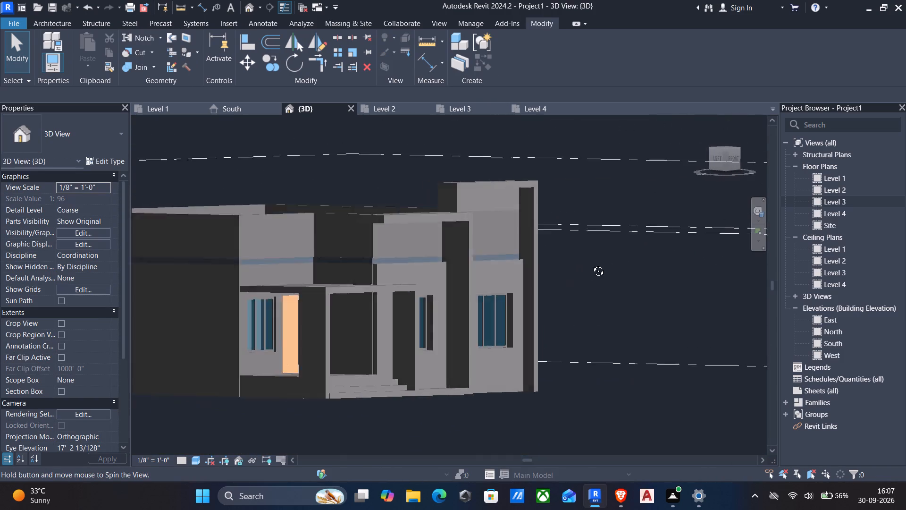
{"action": "middle_click_drag", "start_coordinate": [591, 264], "coordinate": [362, 288], "text": "shift"}
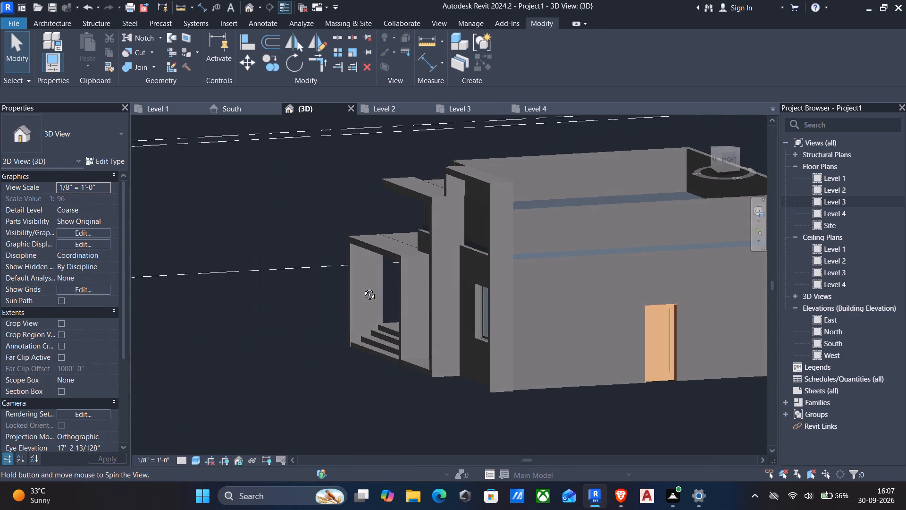
{"action": "middle_click_drag", "start_coordinate": [362, 288], "coordinate": [460, 270], "text": "shift"}
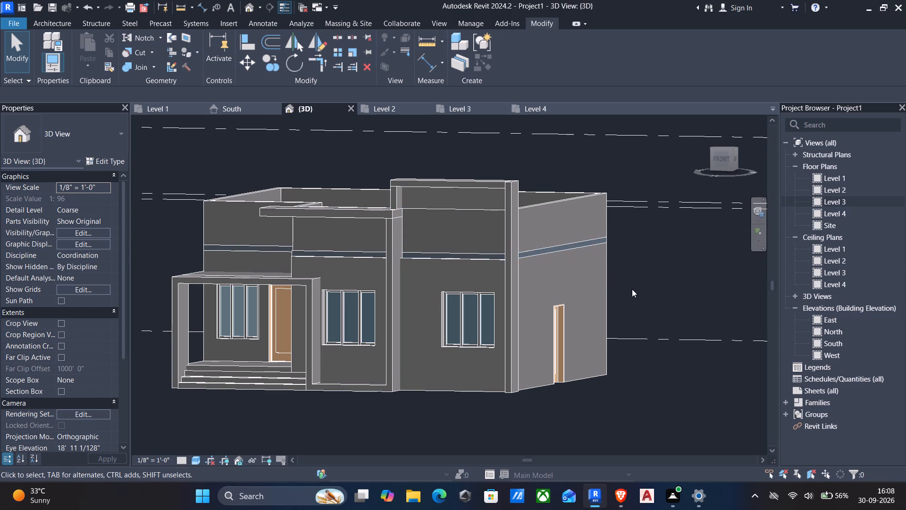
{"action": "middle_click_drag", "start_coordinate": [525, 276], "coordinate": [536, 273]}
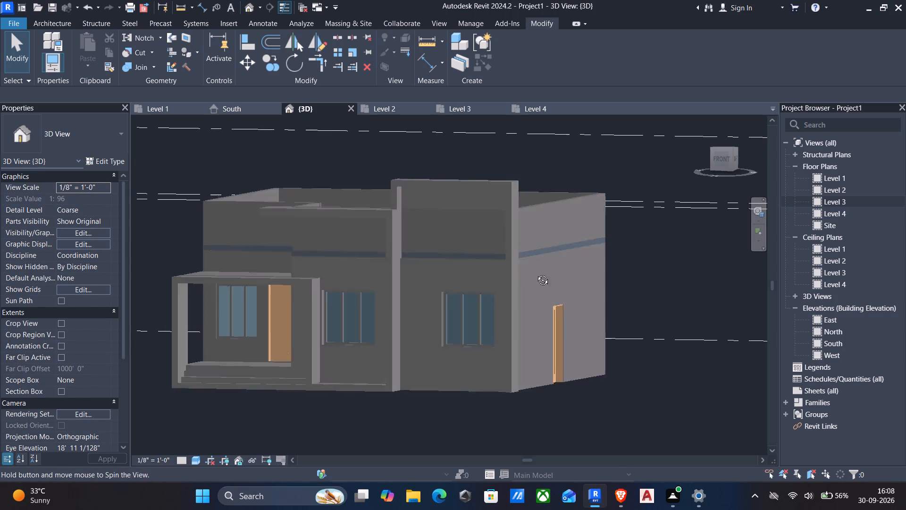
{"action": "middle_click_drag", "start_coordinate": [536, 273], "coordinate": [555, 276]}
{"action": "middle_click_drag", "start_coordinate": [353, 283], "coordinate": [354, 283], "text": "shift"}
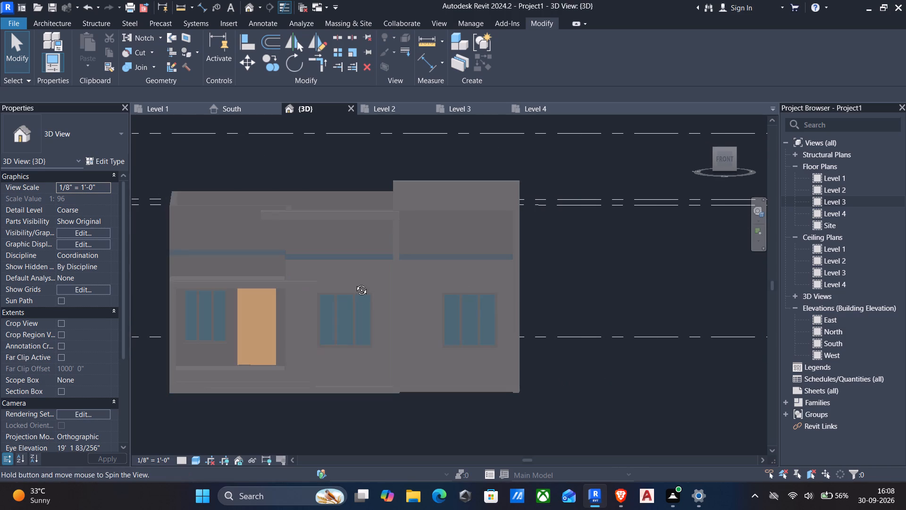
{"action": "middle_click_drag", "start_coordinate": [354, 283], "coordinate": [357, 365], "text": "shift"}
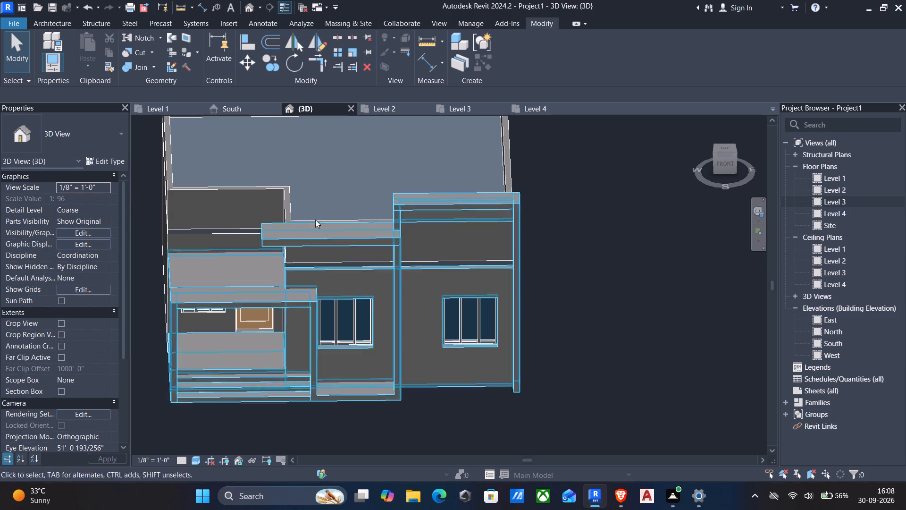
Reopen the in-place facade model and start an extrusion with its work plane on the 6" basic roof.
{"action": "left_click", "coordinate": [465, 268]}
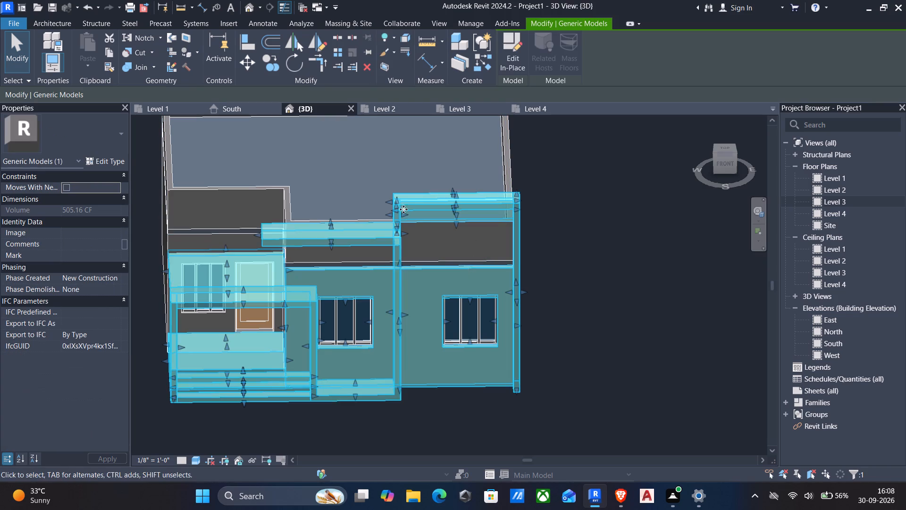
{"action": "left_click", "coordinate": [516, 51]}
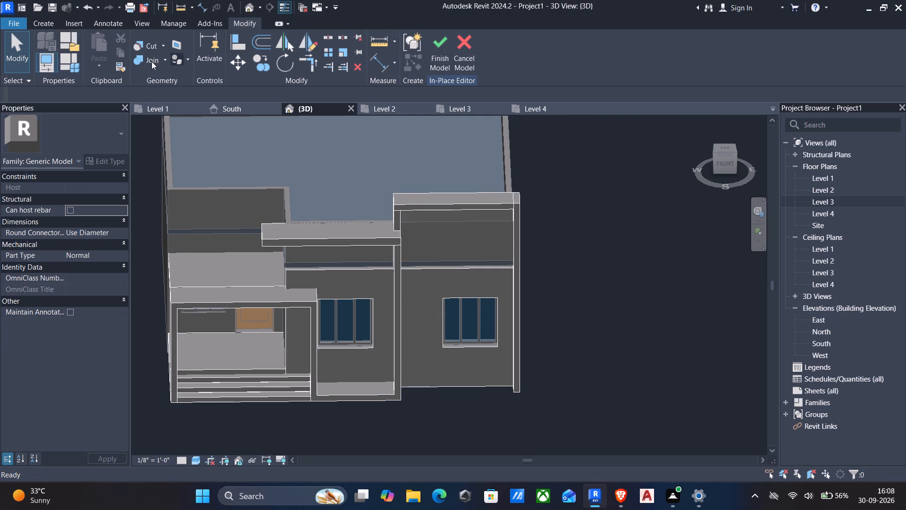
{"action": "left_click", "coordinate": [51, 23]}
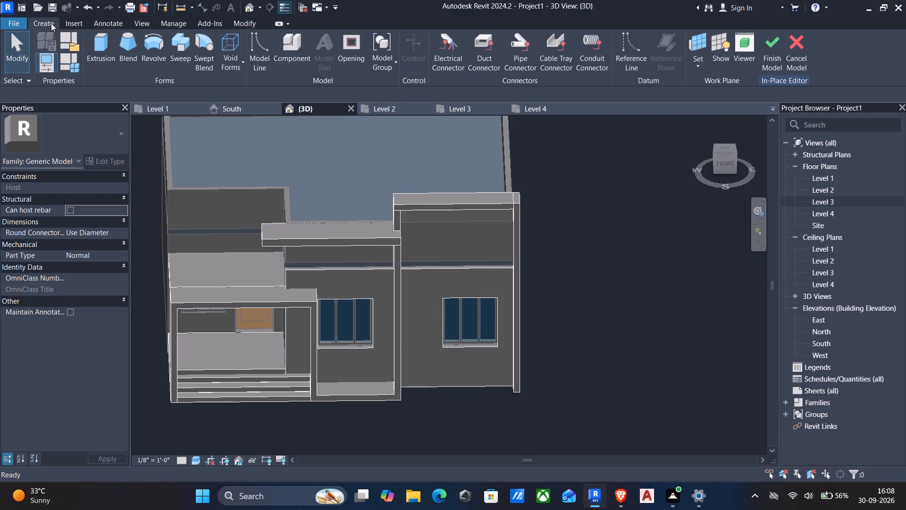
{"action": "left_click", "coordinate": [95, 52]}
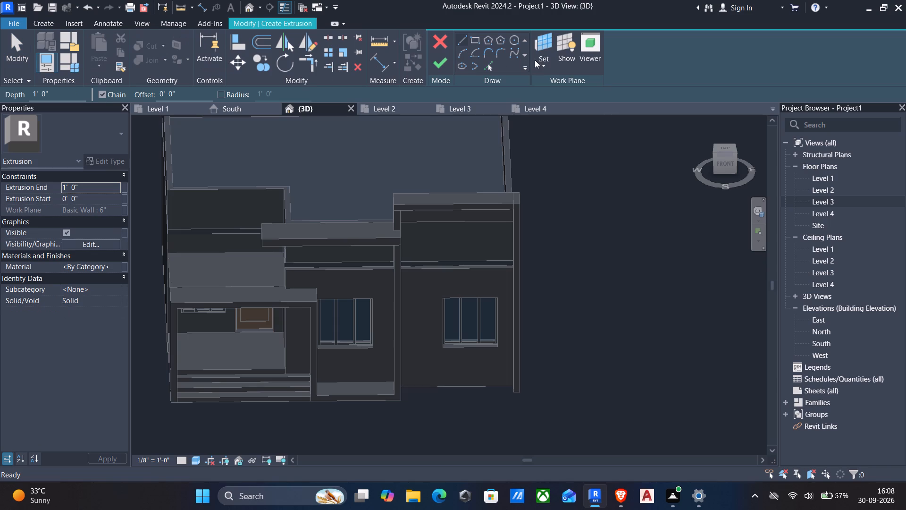
{"action": "left_click", "coordinate": [541, 63]}
{"action": "left_click_drag", "start_coordinate": [572, 106], "coordinate": [569, 114]}
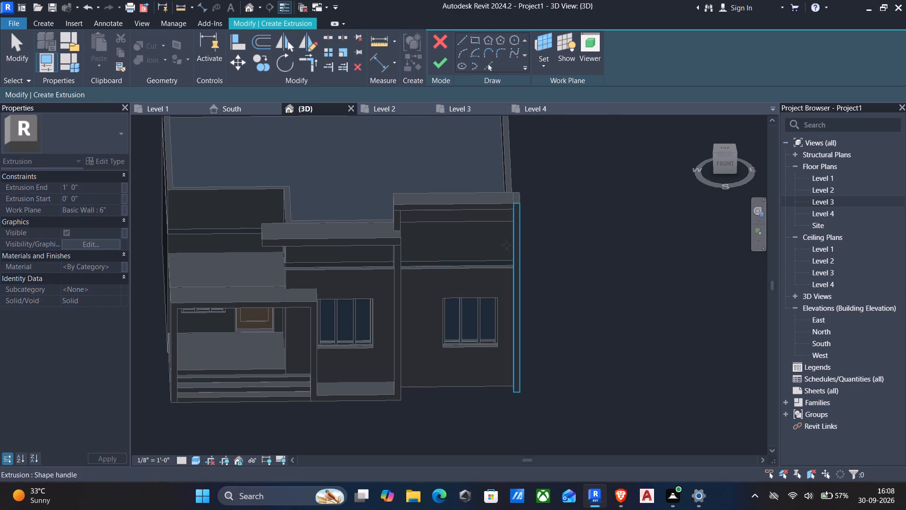
{"action": "left_click", "coordinate": [485, 259]}
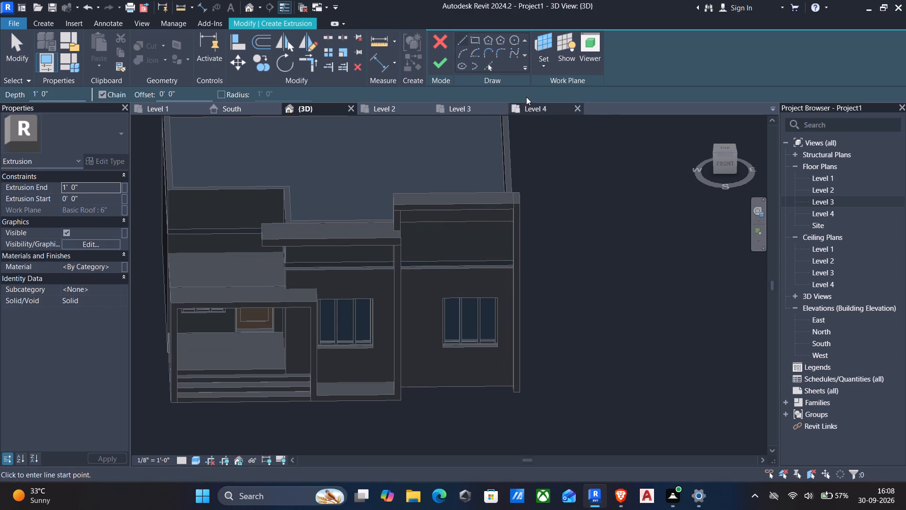
Examine the front facade from both sides for a different face to host the extrusion's work plane.
{"action": "left_click", "coordinate": [542, 41]}
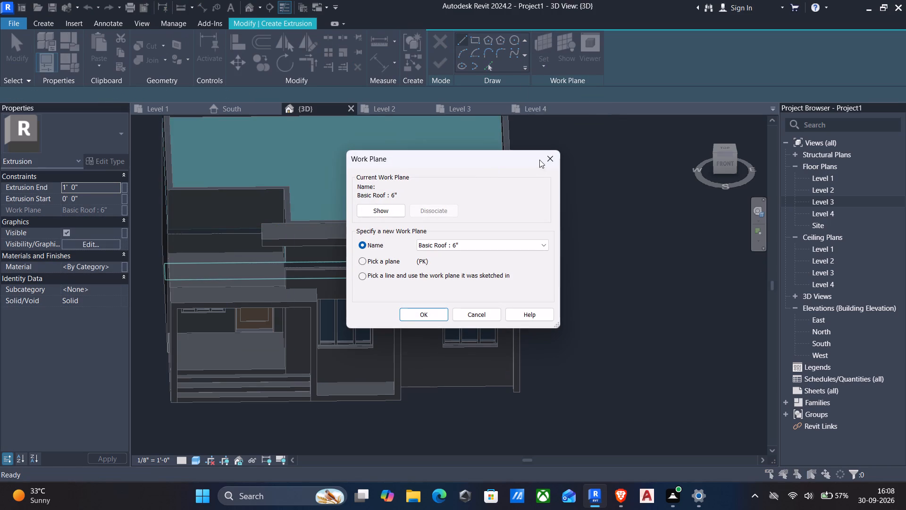
{"action": "left_click", "coordinate": [554, 153]}
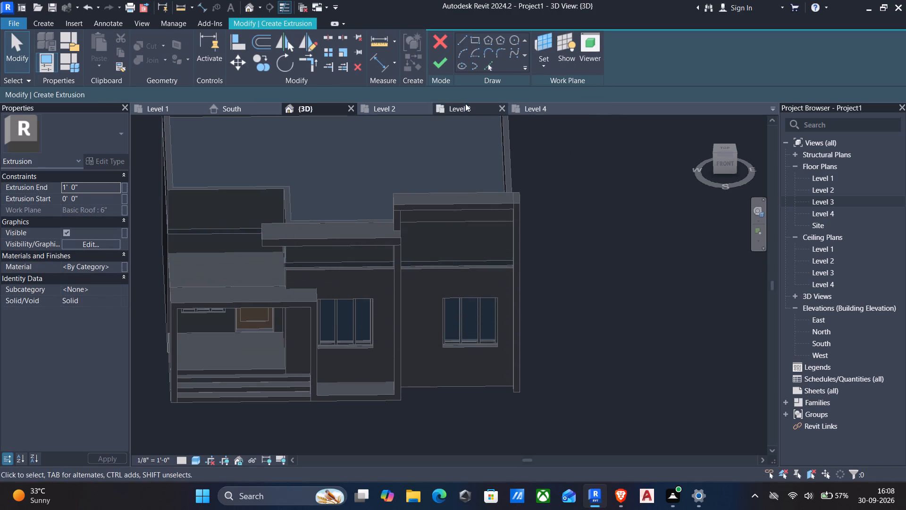
{"action": "left_click", "coordinate": [543, 66]}
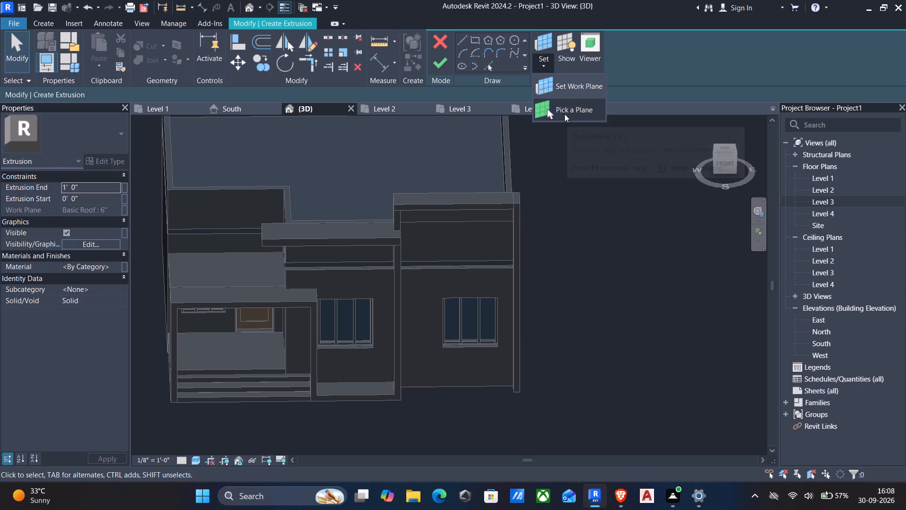
{"action": "left_click", "coordinate": [564, 111]}
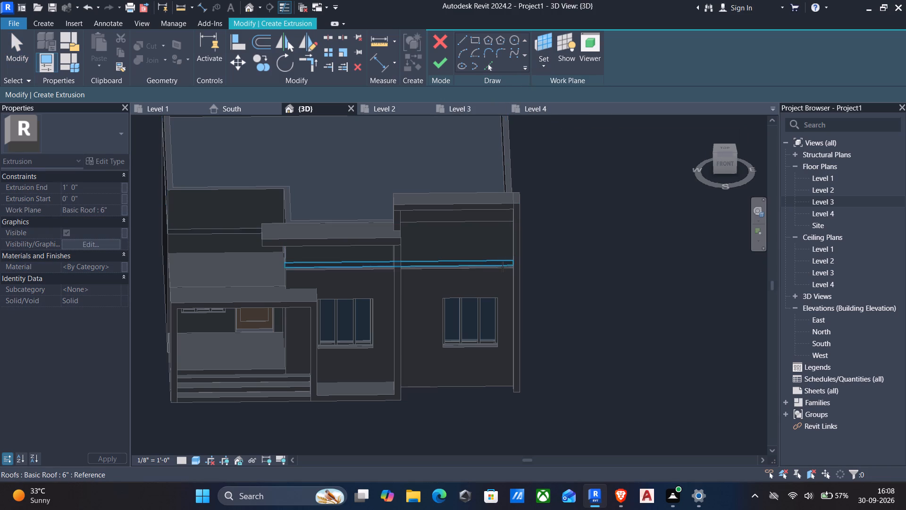
{"action": "scroll", "coordinate": [498, 273], "scroll_direction": "up", "scroll_amount": 3}
{"action": "middle_click_drag", "start_coordinate": [514, 265], "coordinate": [465, 233], "text": "shift"}
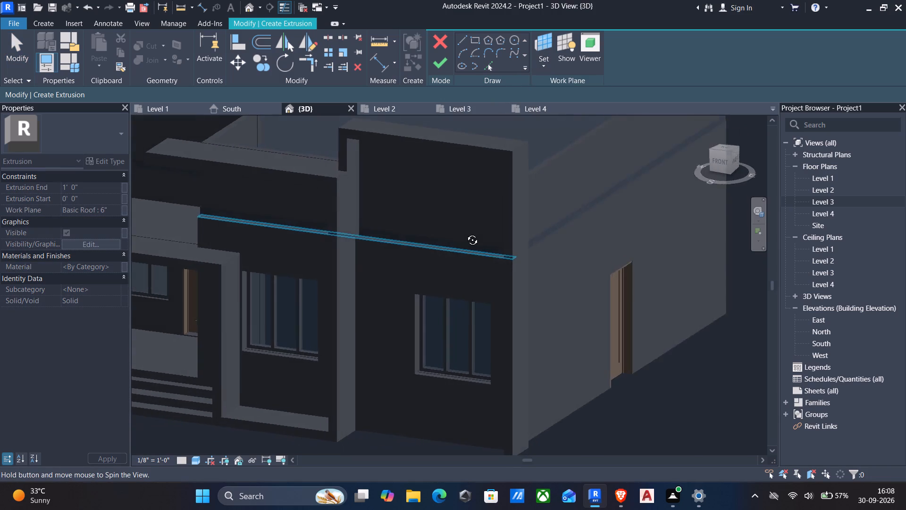
{"action": "middle_click_drag", "start_coordinate": [465, 233], "coordinate": [449, 212], "text": "shift"}
{"action": "scroll", "coordinate": [453, 210], "scroll_direction": "down", "scroll_amount": 2}
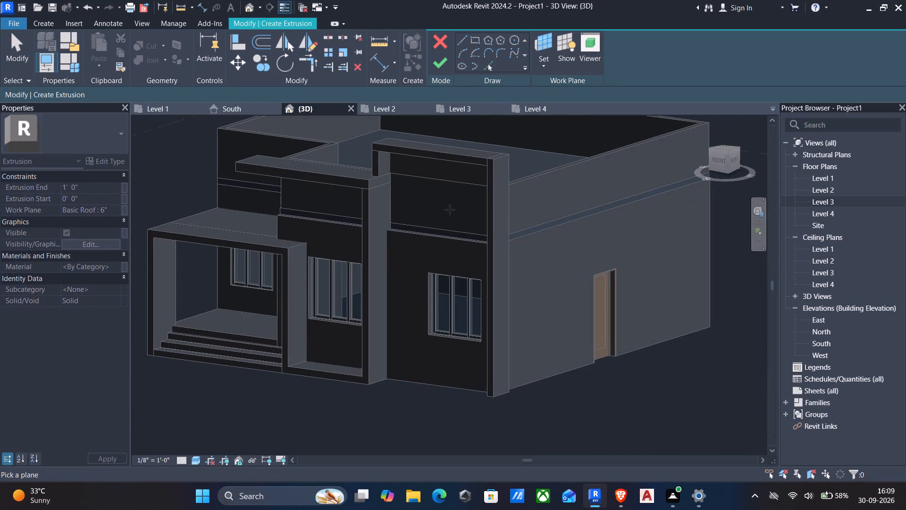
{"action": "scroll", "coordinate": [448, 210], "scroll_direction": "down", "scroll_amount": 4}
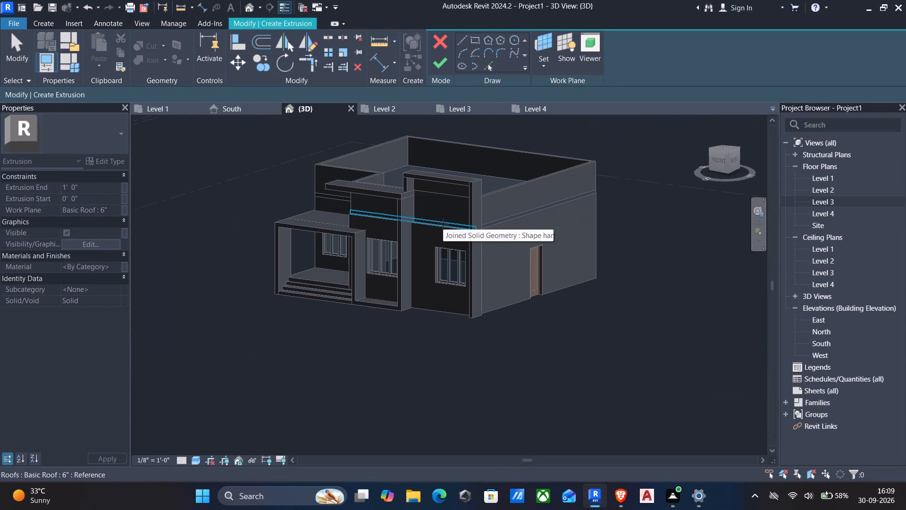
{"action": "scroll", "coordinate": [443, 224], "scroll_direction": "down", "scroll_amount": 1}
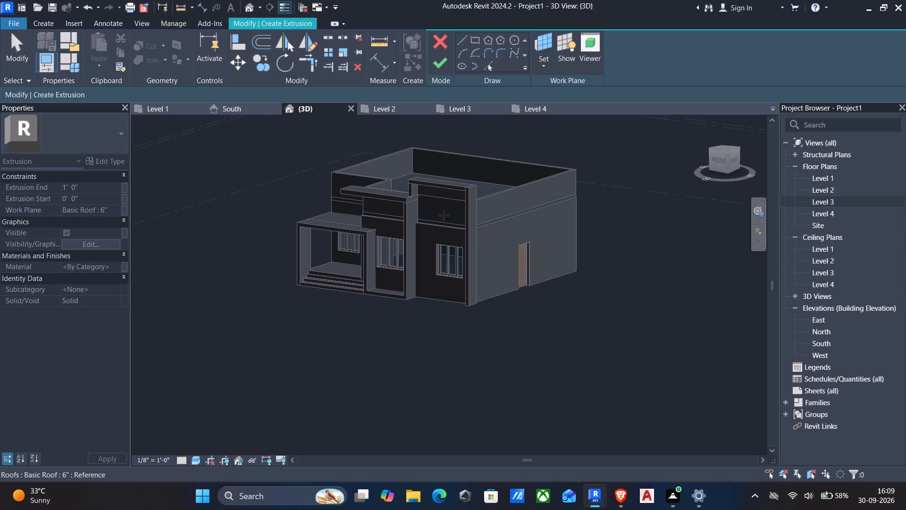
{"action": "middle_click_drag", "start_coordinate": [443, 205], "coordinate": [524, 190], "text": "shift"}
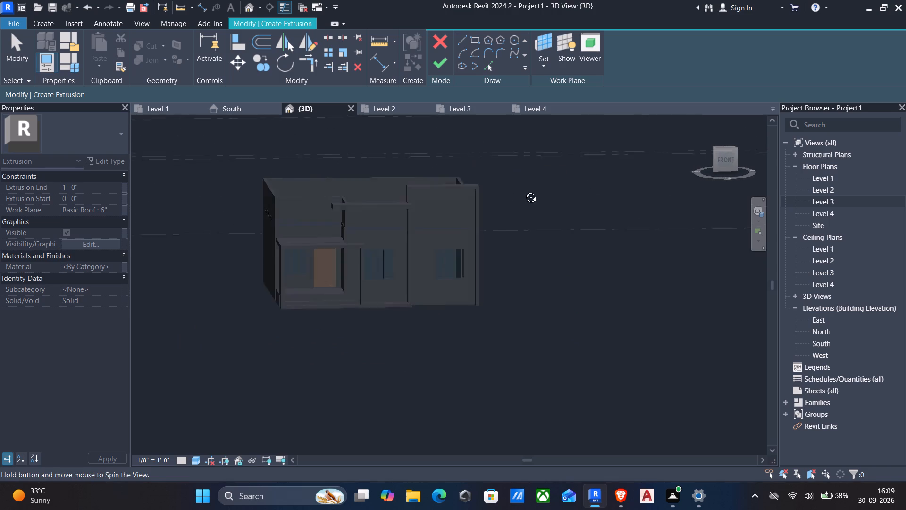
{"action": "middle_click_drag", "start_coordinate": [524, 190], "coordinate": [543, 190], "text": "shift"}
{"action": "scroll", "coordinate": [459, 226], "scroll_direction": "up", "scroll_amount": 3}
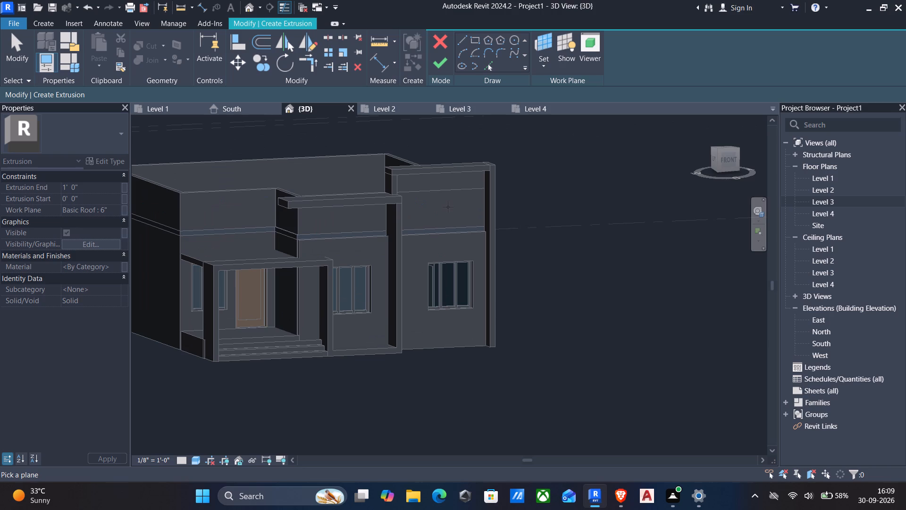
{"action": "scroll", "coordinate": [436, 212], "scroll_direction": "up", "scroll_amount": 4}
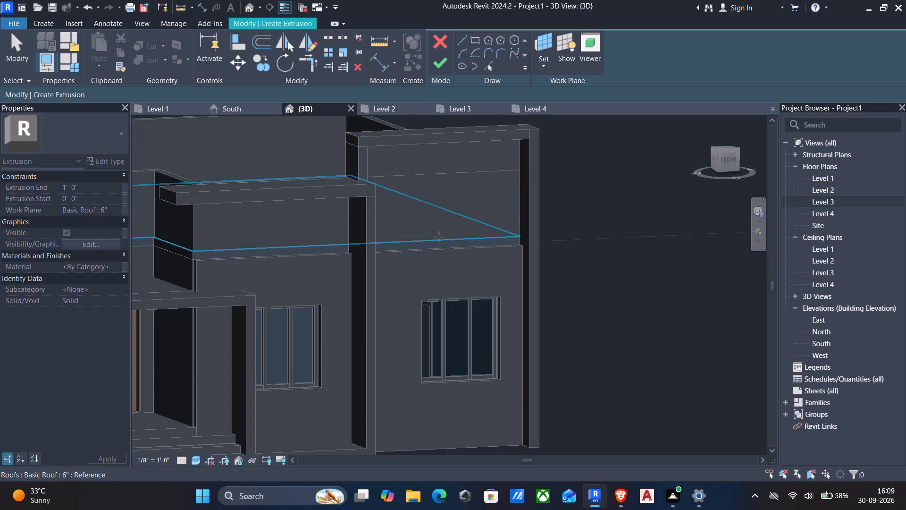
{"action": "scroll", "coordinate": [449, 238], "scroll_direction": "down", "scroll_amount": 2}
{"action": "middle_click_drag", "start_coordinate": [456, 237], "coordinate": [482, 235], "text": "shift"}
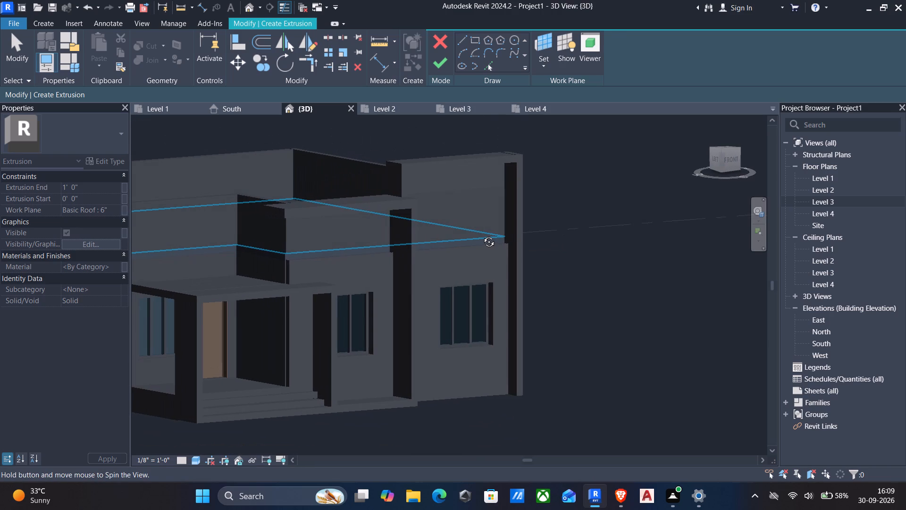
{"action": "middle_click_drag", "start_coordinate": [482, 235], "coordinate": [489, 234], "text": "shift"}
{"action": "scroll", "coordinate": [490, 233], "scroll_direction": "down", "scroll_amount": 2}
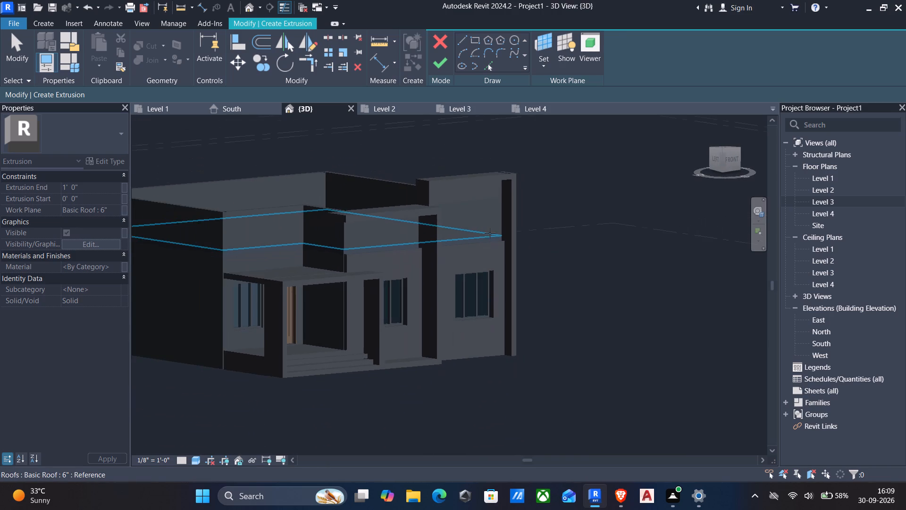
{"action": "middle_click_drag", "start_coordinate": [497, 229], "coordinate": [519, 223], "text": "shift"}
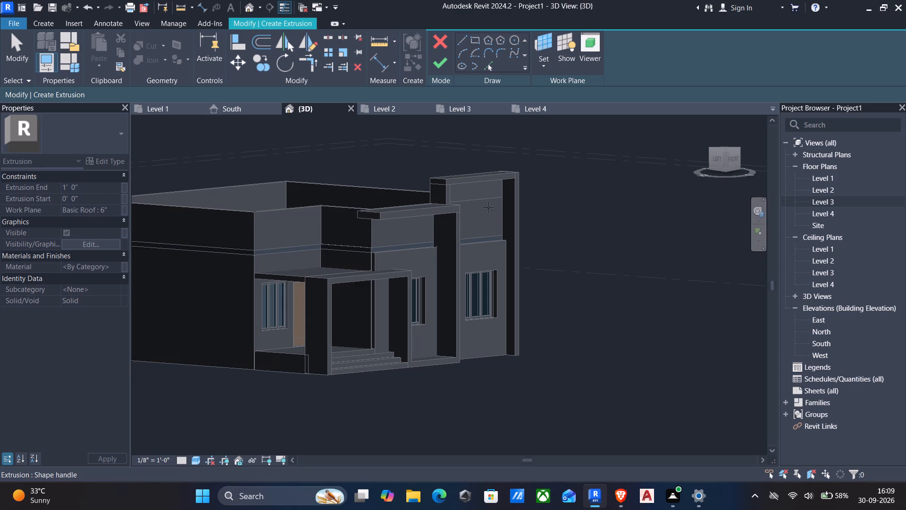
{"action": "scroll", "coordinate": [484, 216], "scroll_direction": "up", "scroll_amount": 3}
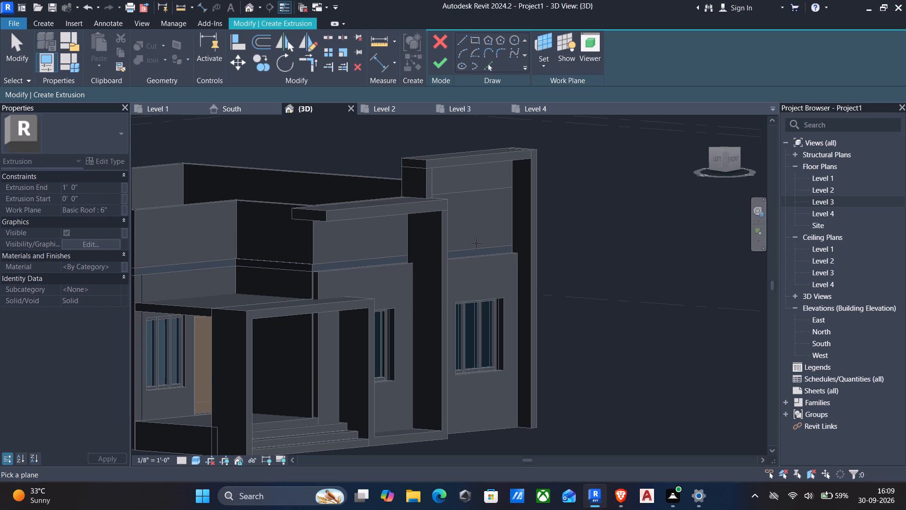
Set the extrusion's work plane on the front face of the 6" basic parapet wall between the tall facade fins and show it.
{"action": "left_click", "coordinate": [538, 64]}
{"action": "left_click", "coordinate": [559, 112]}
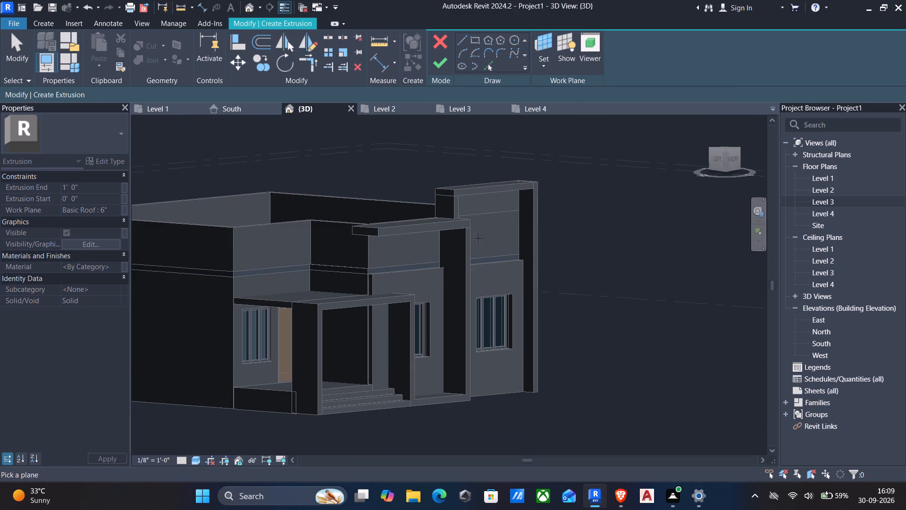
{"action": "scroll", "coordinate": [494, 261], "scroll_direction": "up", "scroll_amount": 5}
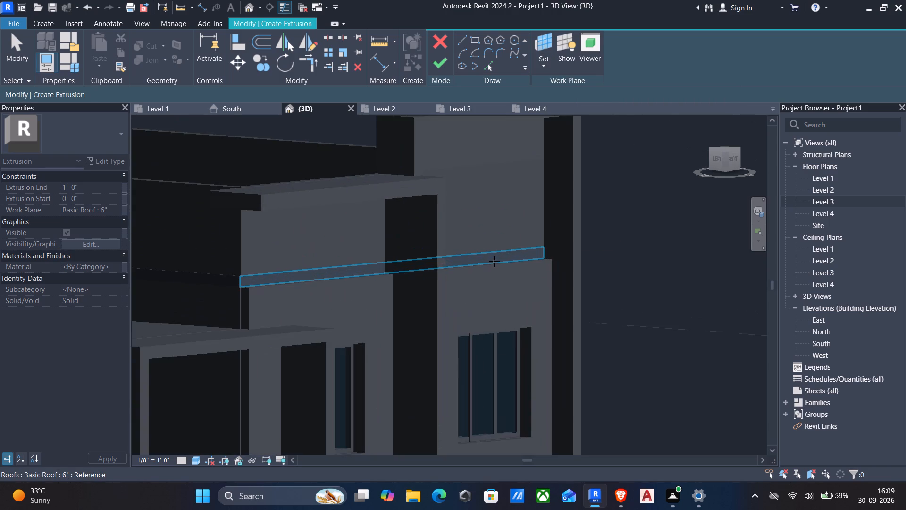
{"action": "scroll", "coordinate": [494, 261], "scroll_direction": "up", "scroll_amount": 3}
{"action": "scroll", "coordinate": [489, 245], "scroll_direction": "down", "scroll_amount": 4}
{"action": "middle_click_drag", "start_coordinate": [489, 245], "coordinate": [456, 316]}
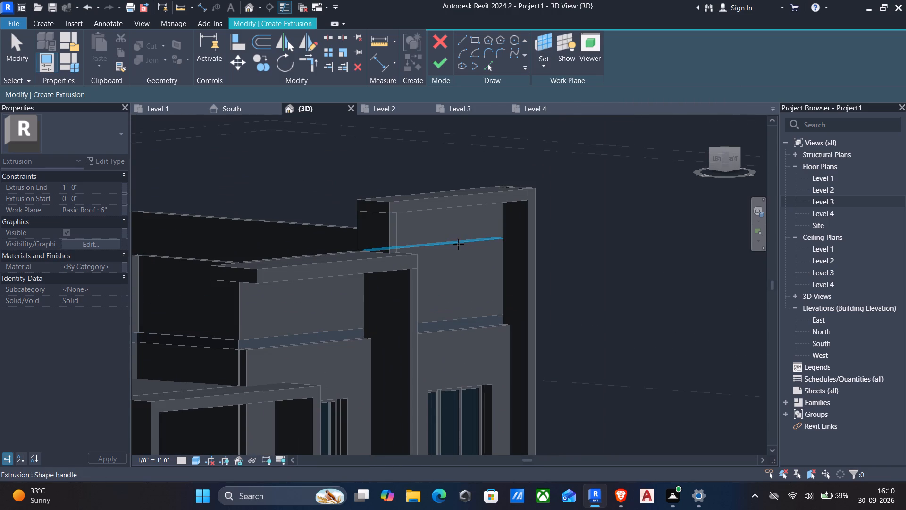
{"action": "scroll", "coordinate": [389, 313], "scroll_direction": "down", "scroll_amount": 2}
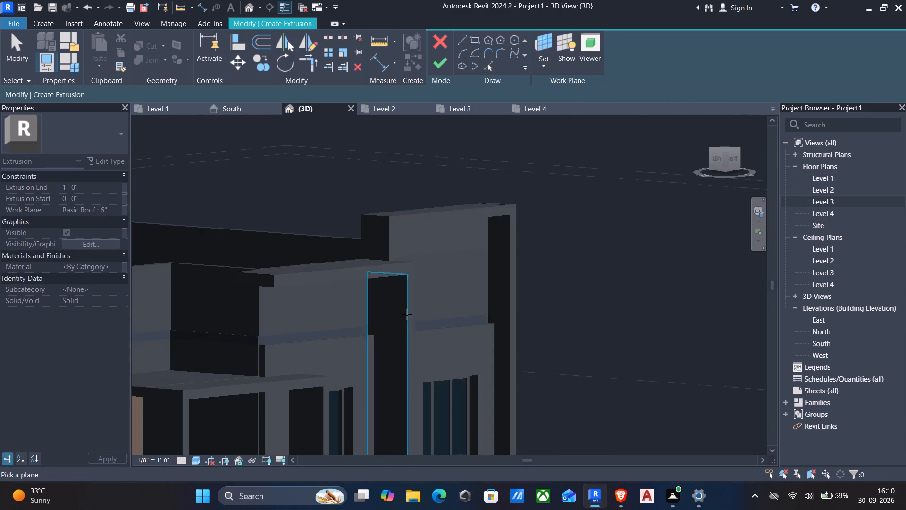
{"action": "middle_click_drag", "start_coordinate": [412, 309], "coordinate": [224, 344], "text": "shift"}
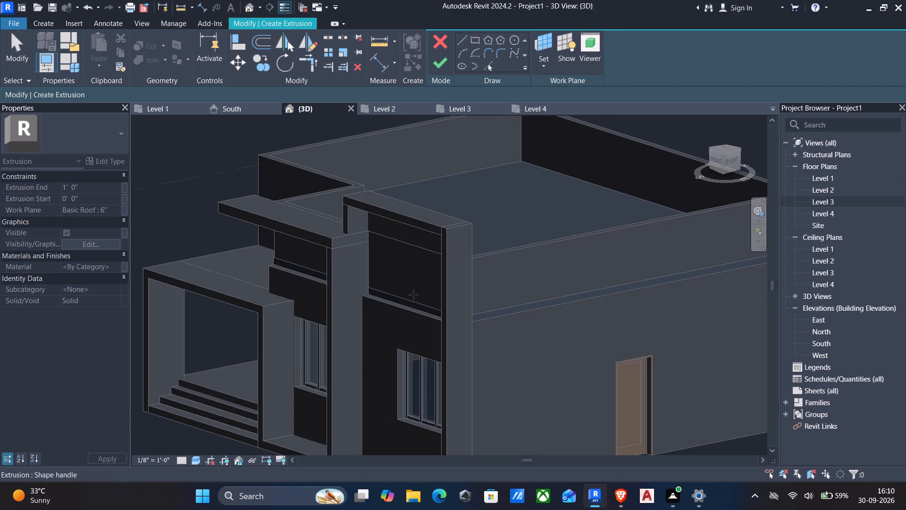
{"action": "scroll", "coordinate": [413, 295], "scroll_direction": "up", "scroll_amount": 2}
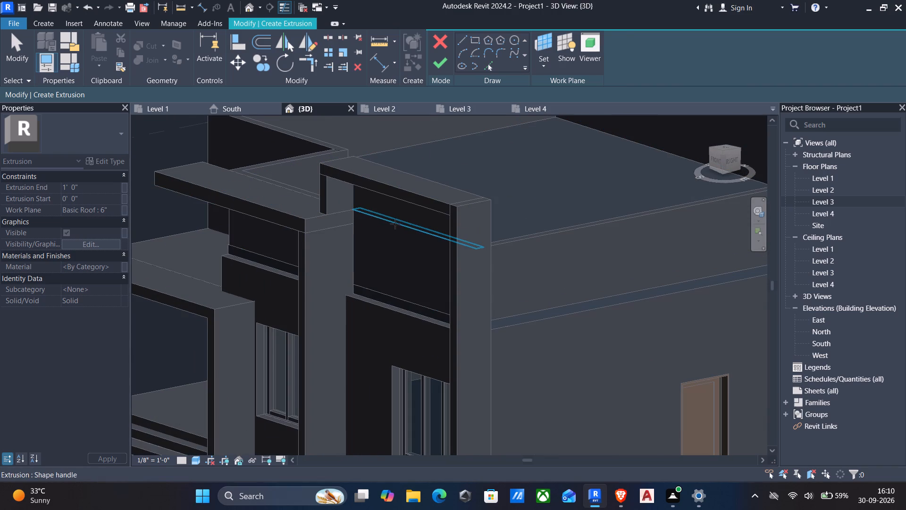
{"action": "scroll", "coordinate": [419, 302], "scroll_direction": "up", "scroll_amount": 3}
{"action": "scroll", "coordinate": [419, 298], "scroll_direction": "down", "scroll_amount": 2}
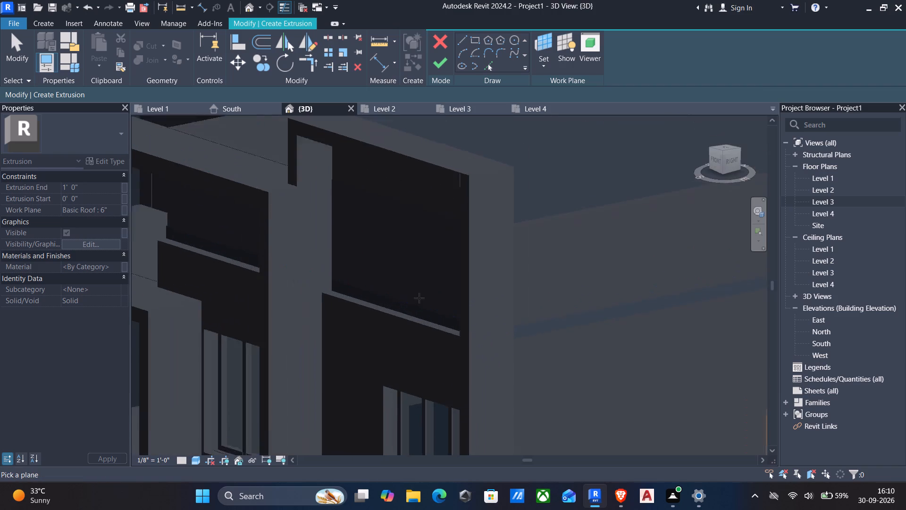
{"action": "scroll", "coordinate": [419, 298], "scroll_direction": "down", "scroll_amount": 2}
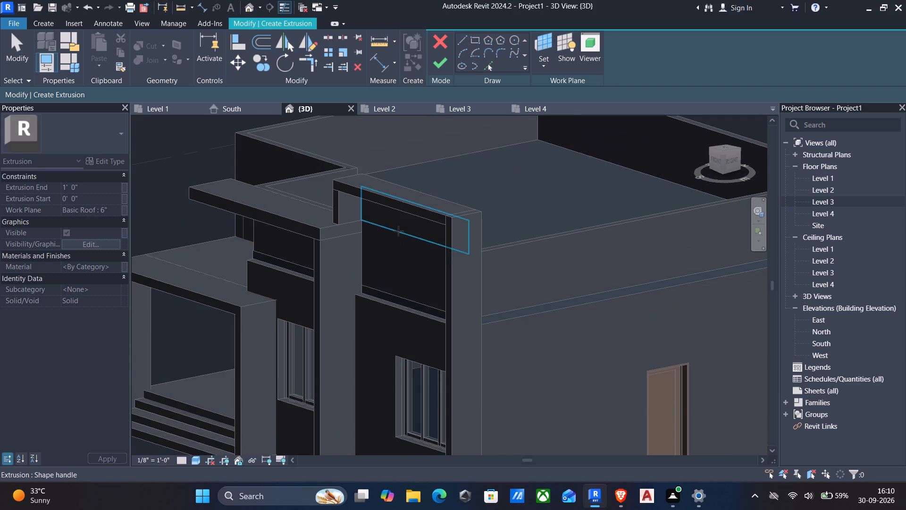
{"action": "middle_click_drag", "start_coordinate": [405, 225], "coordinate": [646, 175], "text": "shift"}
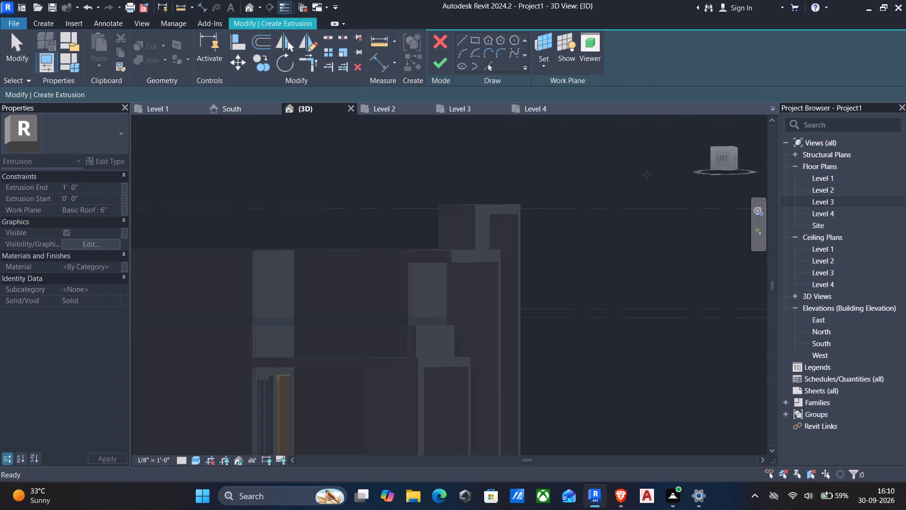
{"action": "scroll", "coordinate": [490, 238], "scroll_direction": "up", "scroll_amount": 5}
{"action": "middle_click_drag", "start_coordinate": [490, 238], "coordinate": [466, 244], "text": "shift"}
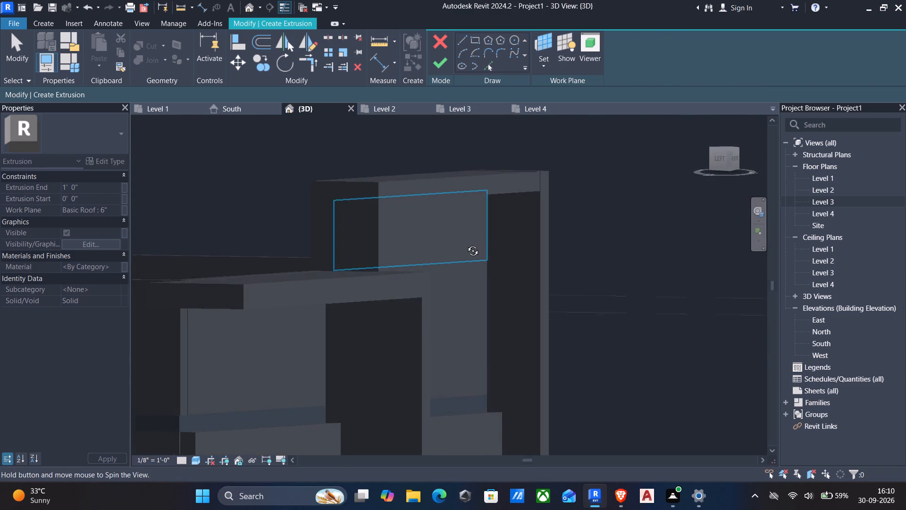
{"action": "middle_click_drag", "start_coordinate": [466, 244], "coordinate": [454, 249], "text": "shift"}
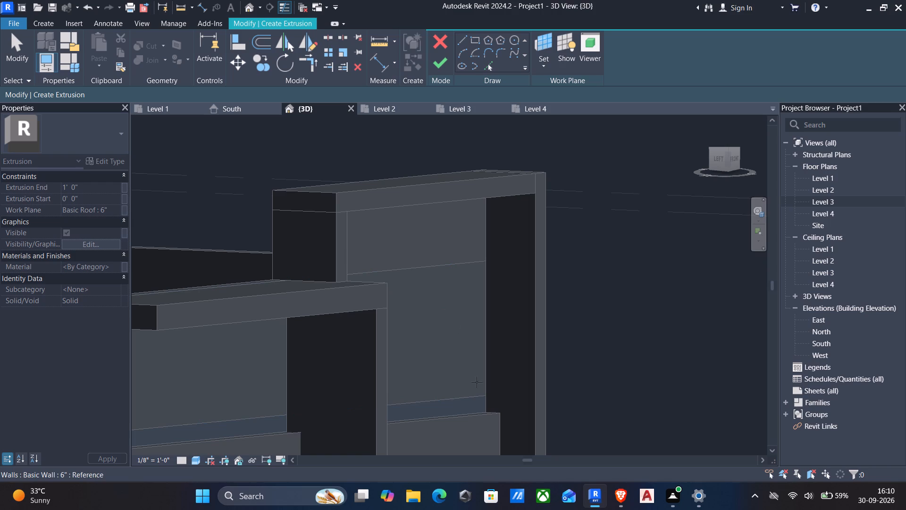
{"action": "left_click", "coordinate": [489, 351]}
{"action": "left_click", "coordinate": [558, 56]}
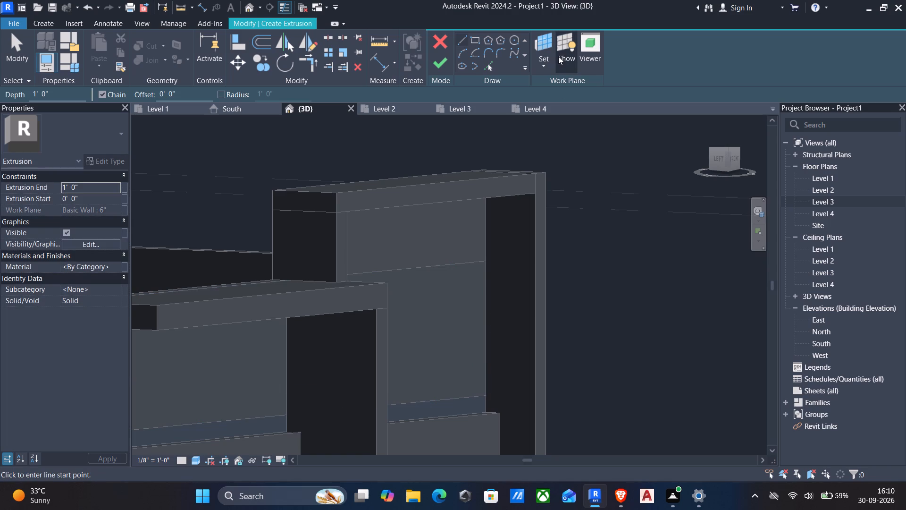
Extrude a rectangle about 10'-3" by 2'-11" between the fins, starting at the base of the roof edge, with 1'-0" depth.
{"action": "left_click", "coordinate": [478, 42]}
{"action": "scroll", "coordinate": [498, 262], "scroll_direction": "down", "scroll_amount": 2}
{"action": "middle_click_drag", "start_coordinate": [497, 269], "coordinate": [482, 248]}
{"action": "scroll", "coordinate": [491, 361], "scroll_direction": "up", "scroll_amount": 4}
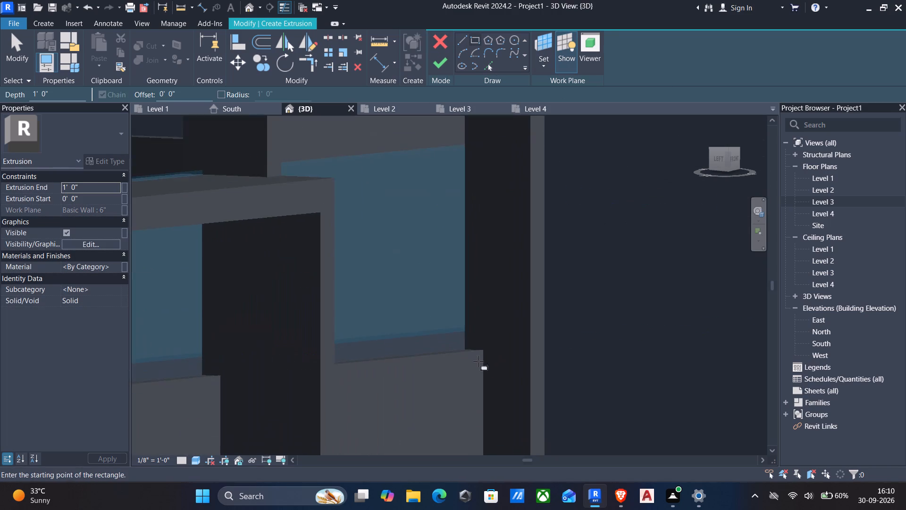
{"action": "scroll", "coordinate": [470, 352], "scroll_direction": "up", "scroll_amount": 5}
{"action": "left_click", "coordinate": [459, 344]}
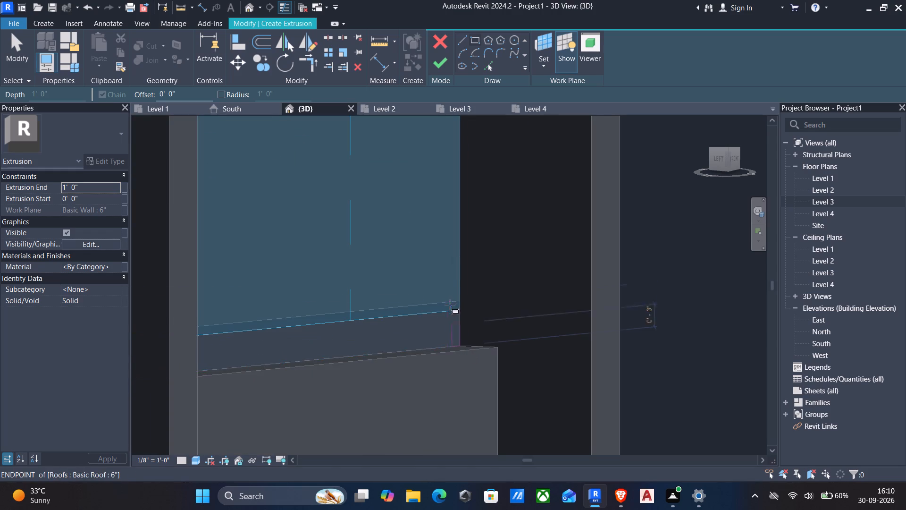
{"action": "scroll", "coordinate": [449, 286], "scroll_direction": "down", "scroll_amount": 1}
{"action": "middle_click", "coordinate": [448, 282]}
{"action": "scroll", "coordinate": [445, 281], "scroll_direction": "down", "scroll_amount": 1}
{"action": "middle_click_drag", "start_coordinate": [443, 281], "coordinate": [408, 283], "text": "shift"}
{"action": "scroll", "coordinate": [408, 283], "scroll_direction": "down", "scroll_amount": 3, "text": "shift"}
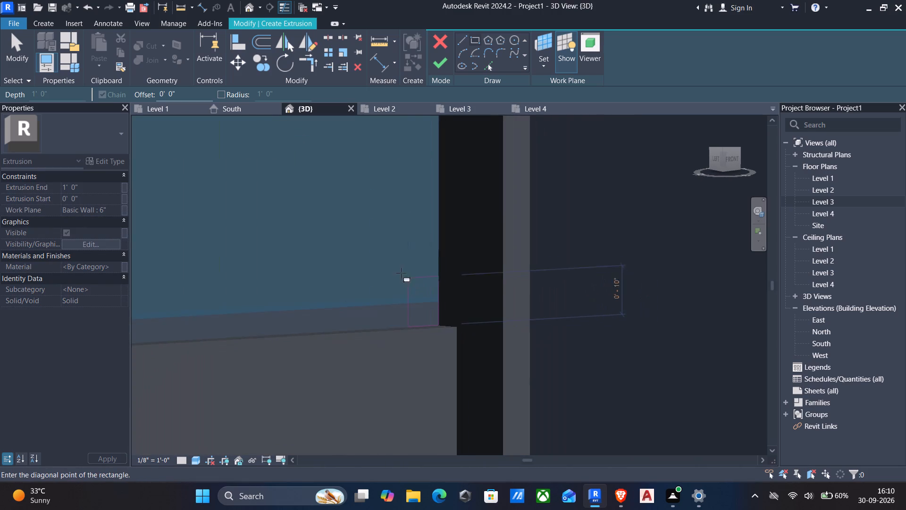
{"action": "scroll", "coordinate": [400, 270], "scroll_direction": "down", "scroll_amount": 8}
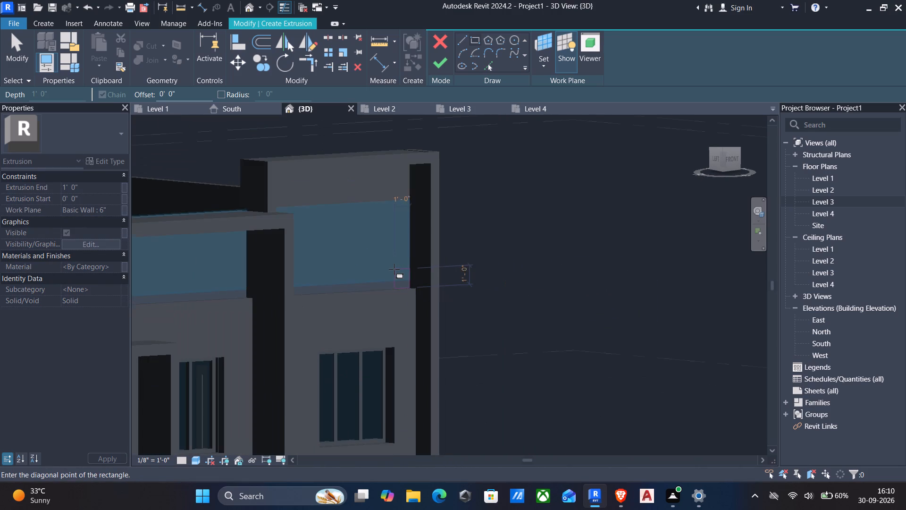
{"action": "middle_click_drag", "start_coordinate": [334, 229], "coordinate": [260, 229], "text": "shift"}
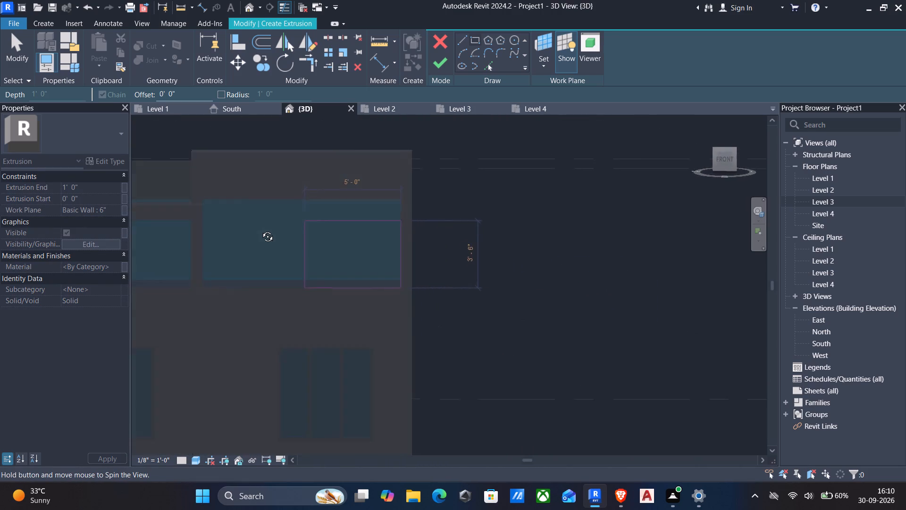
{"action": "middle_click_drag", "start_coordinate": [260, 229], "coordinate": [226, 225], "text": "shift"}
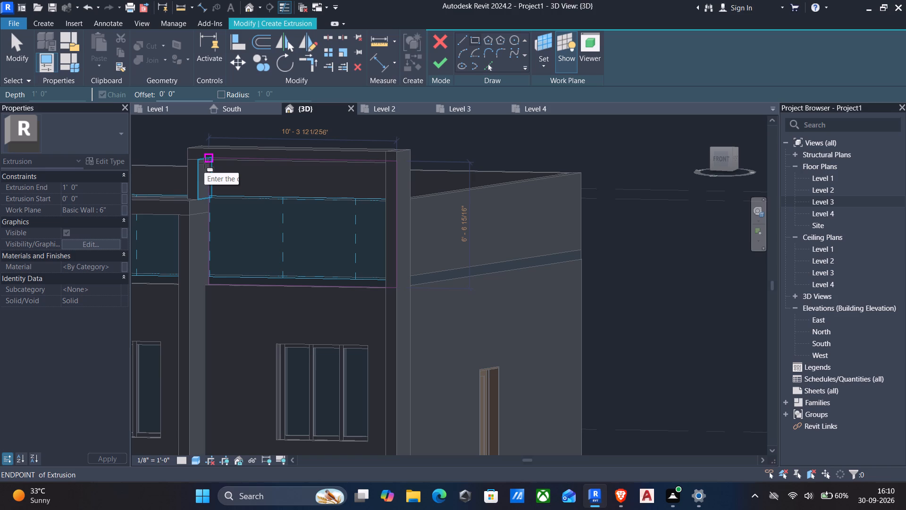
{"action": "left_click", "coordinate": [209, 228]}
{"action": "key", "text": "Escape"}
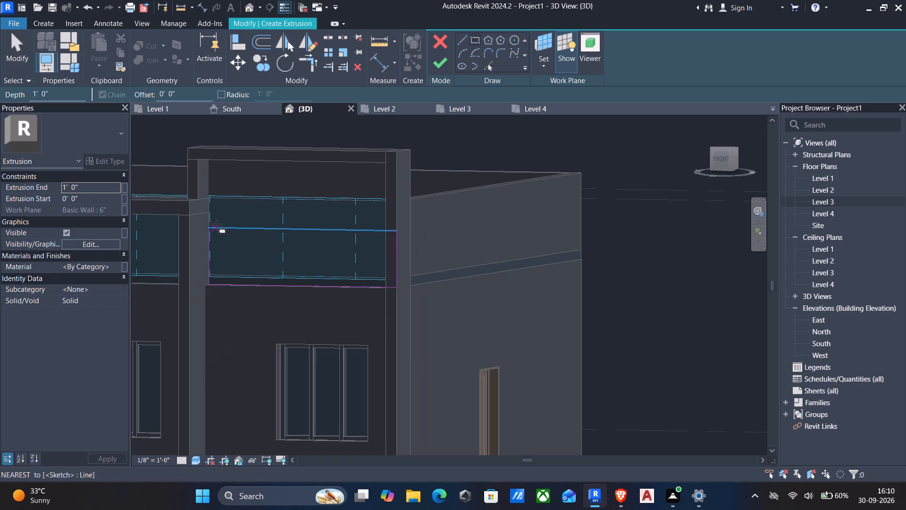
{"action": "left_click", "coordinate": [440, 61]}
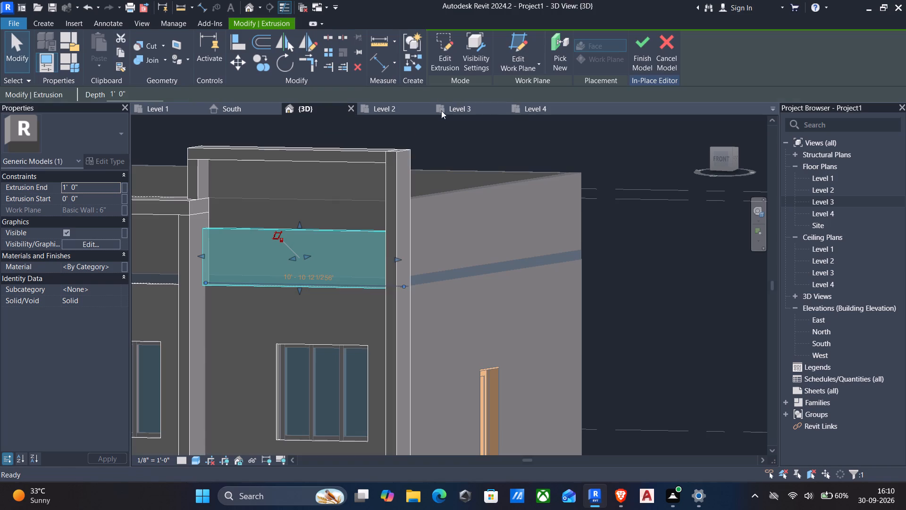
Align the front face of the new infill extrusion with the facade solid's front face around the window below.
{"action": "middle_click_drag", "start_coordinate": [380, 155], "coordinate": [574, 233], "text": "shift"}
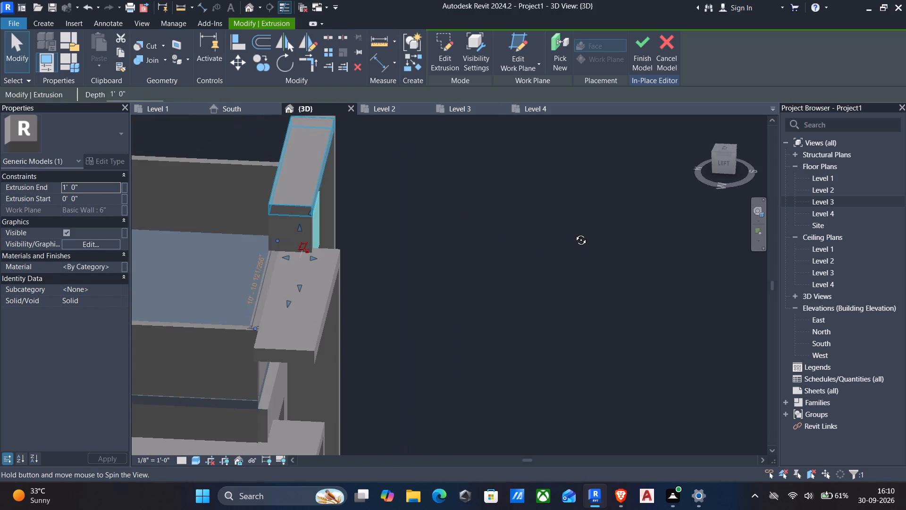
{"action": "middle_click_drag", "start_coordinate": [574, 233], "coordinate": [518, 234], "text": "shift"}
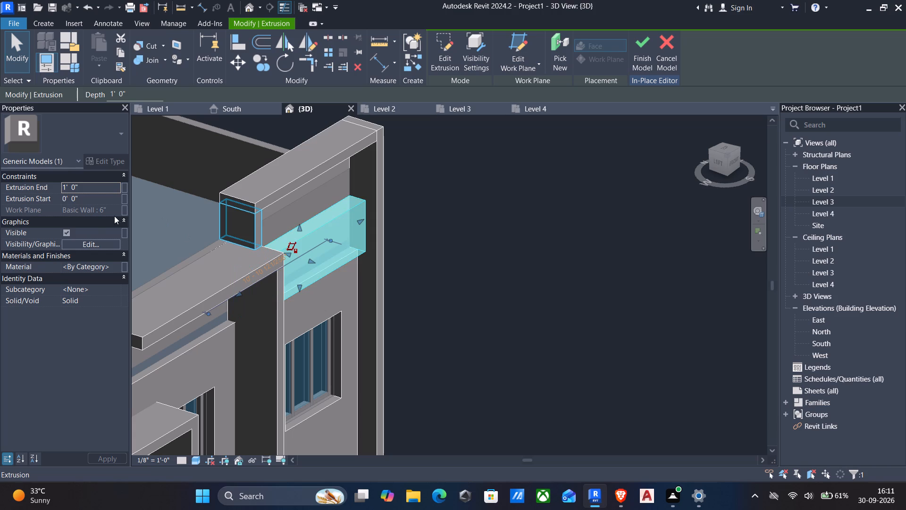
{"action": "key", "text": "Escape"}
{"action": "type", "text": "al"}
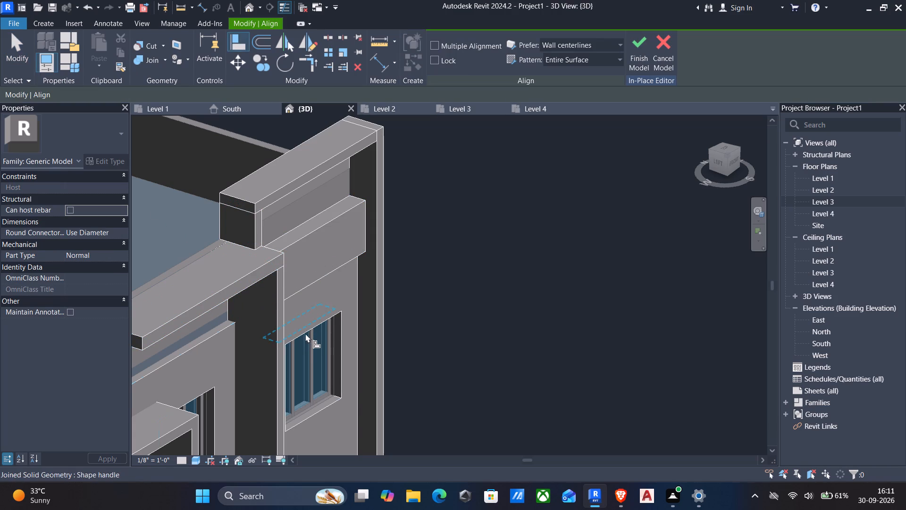
{"action": "left_click", "coordinate": [304, 328]}
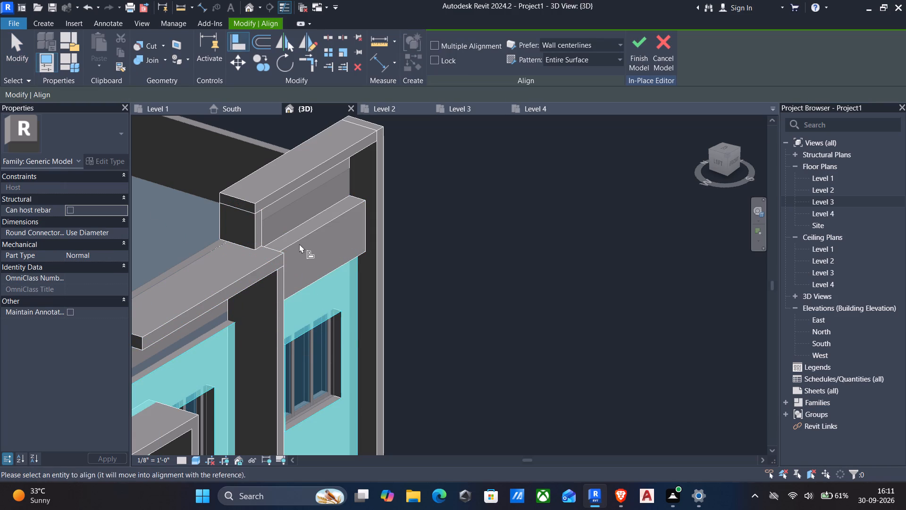
{"action": "left_click", "coordinate": [299, 239]}
{"action": "key", "text": "Escape"}
Finish the in-place facade model containing the aligned infill between the tall fins.
{"action": "scroll", "coordinate": [296, 242], "scroll_direction": "down", "scroll_amount": 2}
{"action": "middle_click_drag", "start_coordinate": [290, 245], "coordinate": [199, 195], "text": "shift"}
{"action": "scroll", "coordinate": [199, 195], "scroll_direction": "down", "scroll_amount": 2}
{"action": "middle_click_drag", "start_coordinate": [235, 248], "coordinate": [130, 239], "text": "shift"}
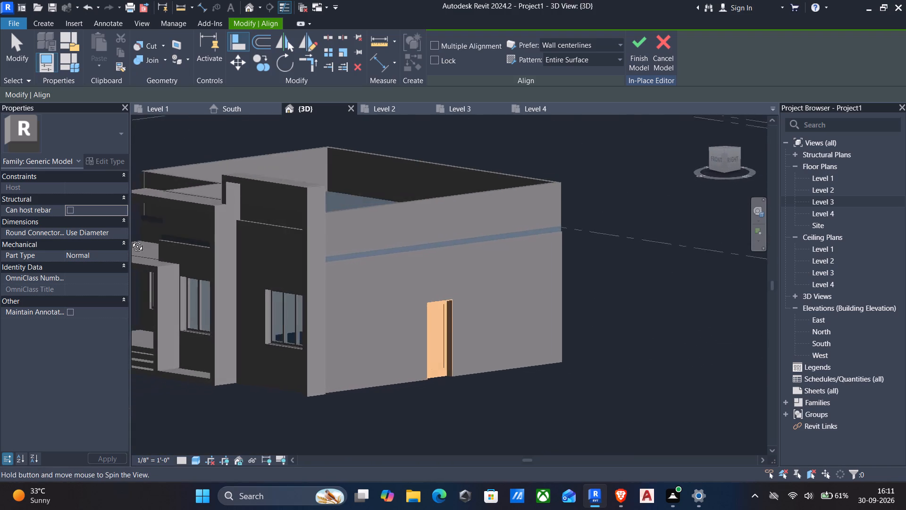
{"action": "middle_click_drag", "start_coordinate": [130, 239], "coordinate": [117, 257], "text": "shift"}
{"action": "scroll", "coordinate": [241, 259], "scroll_direction": "down", "scroll_amount": 2}
{"action": "middle_click_drag", "start_coordinate": [265, 260], "coordinate": [372, 221], "text": "shift"}
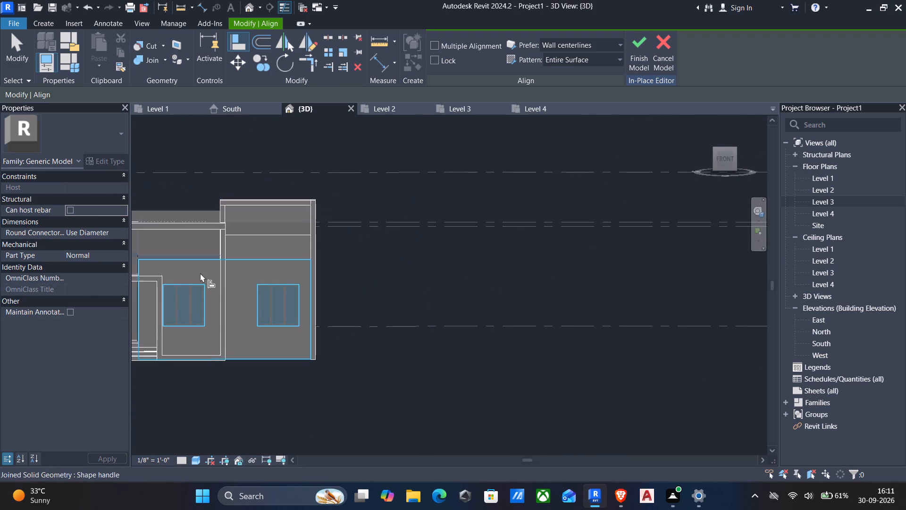
{"action": "scroll", "coordinate": [207, 249], "scroll_direction": "up", "scroll_amount": 4}
{"action": "middle_click_drag", "start_coordinate": [192, 249], "coordinate": [291, 250]}
{"action": "scroll", "coordinate": [291, 250], "scroll_direction": "down", "scroll_amount": 3}
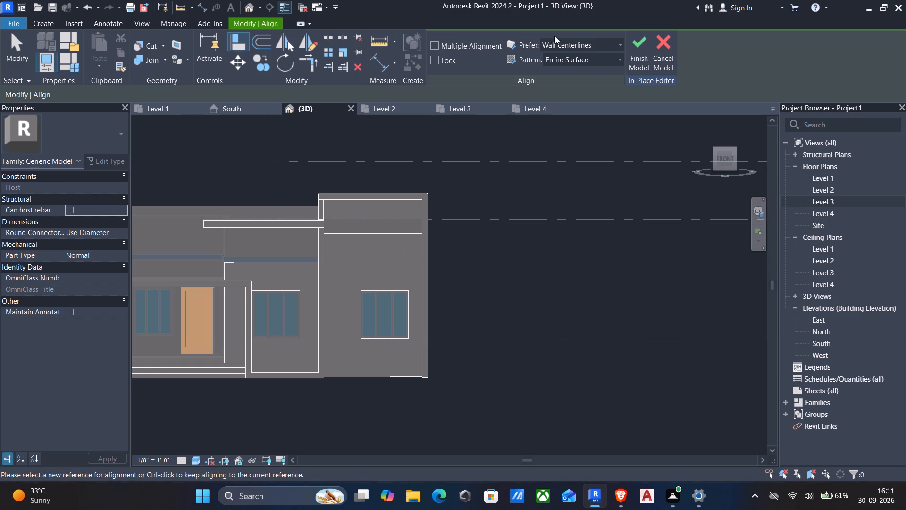
{"action": "left_click", "coordinate": [639, 47]}
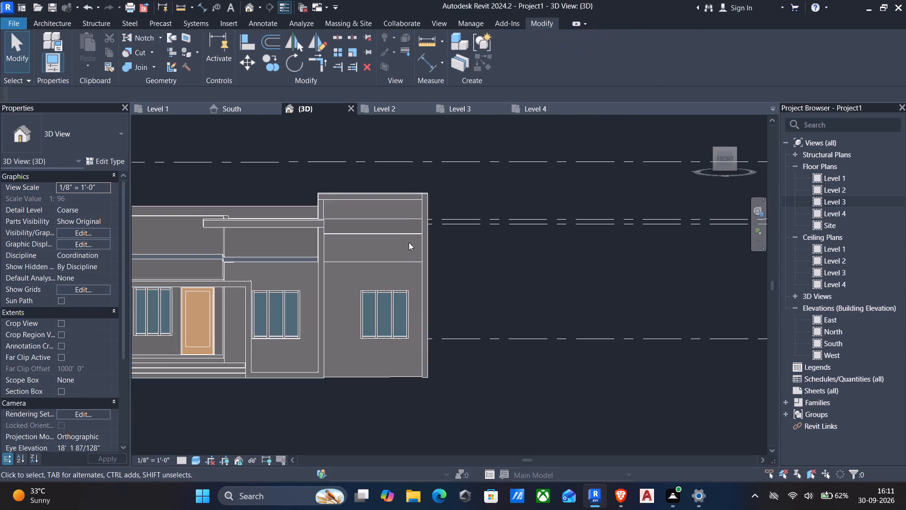
Edit the in-place facade model and start a new extrusion on the front face of the 6" basic parapet wall between the tall fins.
{"action": "left_click", "coordinate": [401, 235]}
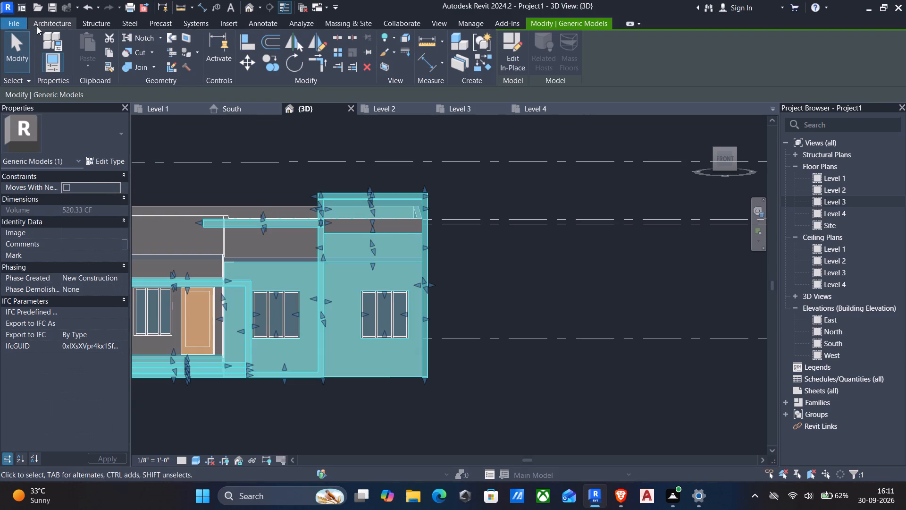
{"action": "left_click", "coordinate": [512, 55]}
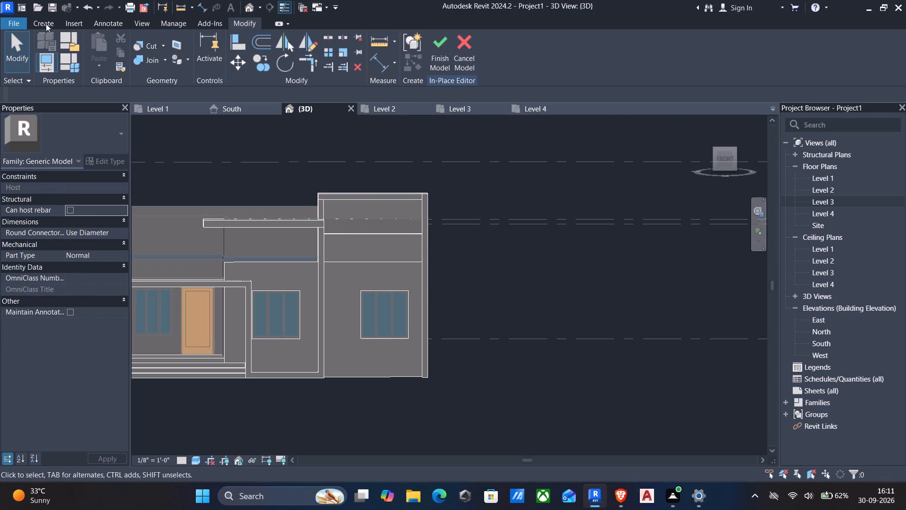
{"action": "left_click", "coordinate": [45, 23]}
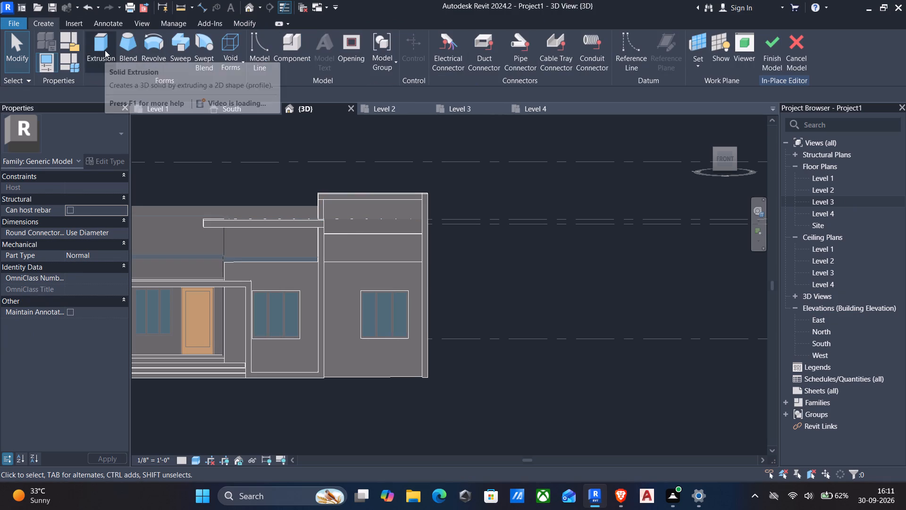
{"action": "left_click", "coordinate": [102, 47]}
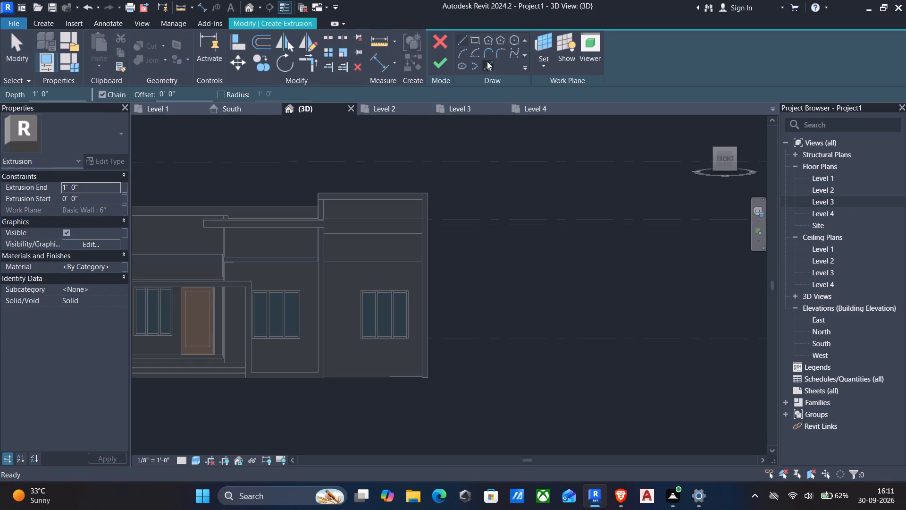
{"action": "left_click", "coordinate": [545, 68]}
{"action": "left_click", "coordinate": [562, 110]}
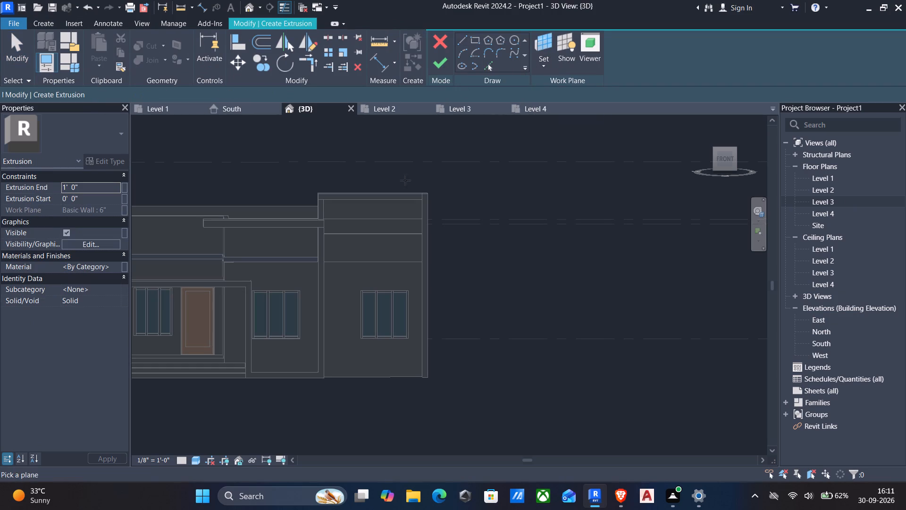
{"action": "scroll", "coordinate": [383, 234], "scroll_direction": "up", "scroll_amount": 2}
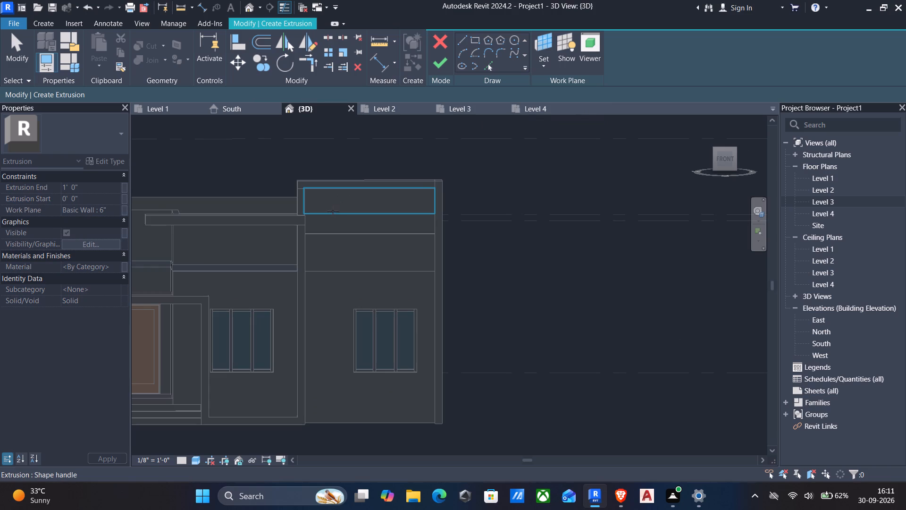
{"action": "scroll", "coordinate": [333, 212], "scroll_direction": "down", "scroll_amount": 1}
{"action": "middle_click_drag", "start_coordinate": [333, 212], "coordinate": [386, 274], "text": "shift"}
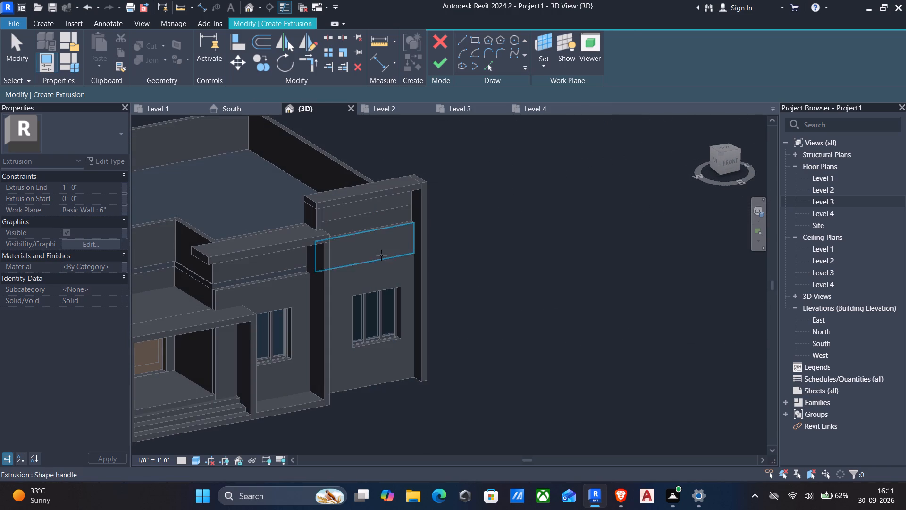
{"action": "scroll", "coordinate": [350, 221], "scroll_direction": "up", "scroll_amount": 4}
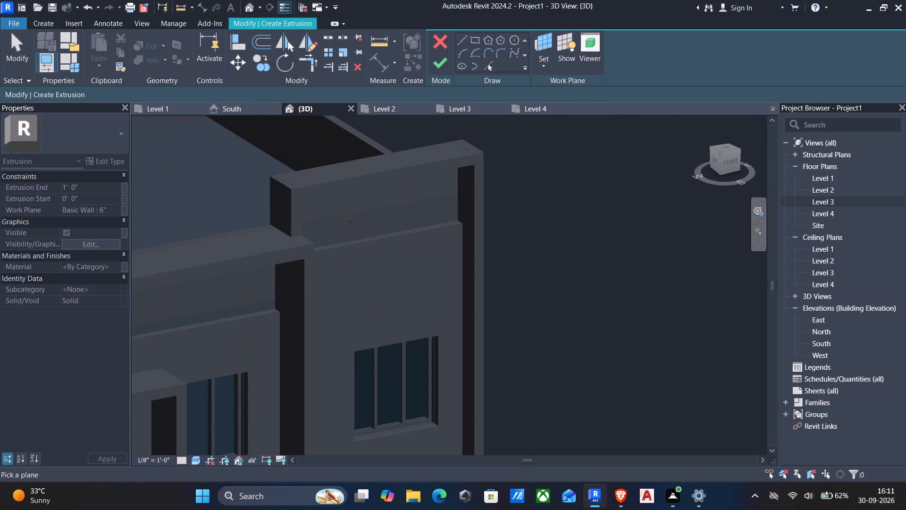
{"action": "left_click", "coordinate": [456, 209]}
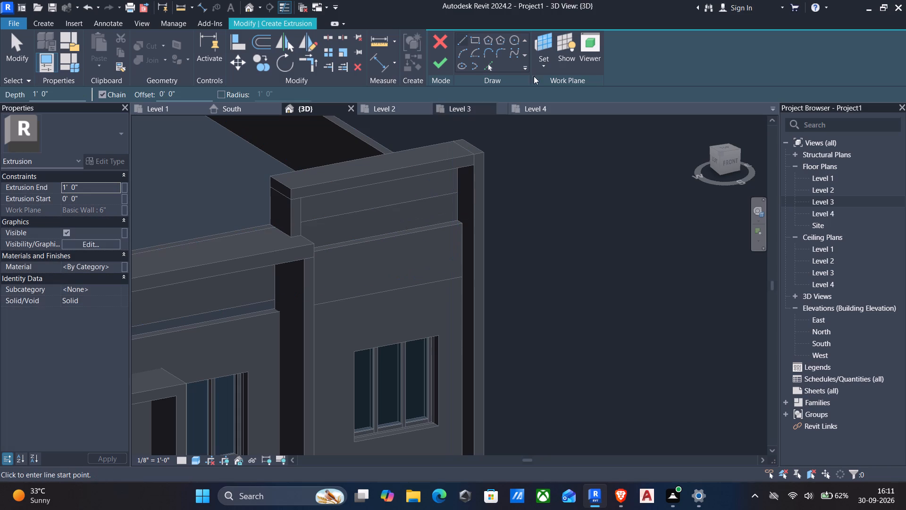
Sketch a rectangle between the tall fins, from the lower infill's top back edge up to the underside of the cap.
{"action": "left_click", "coordinate": [474, 39]}
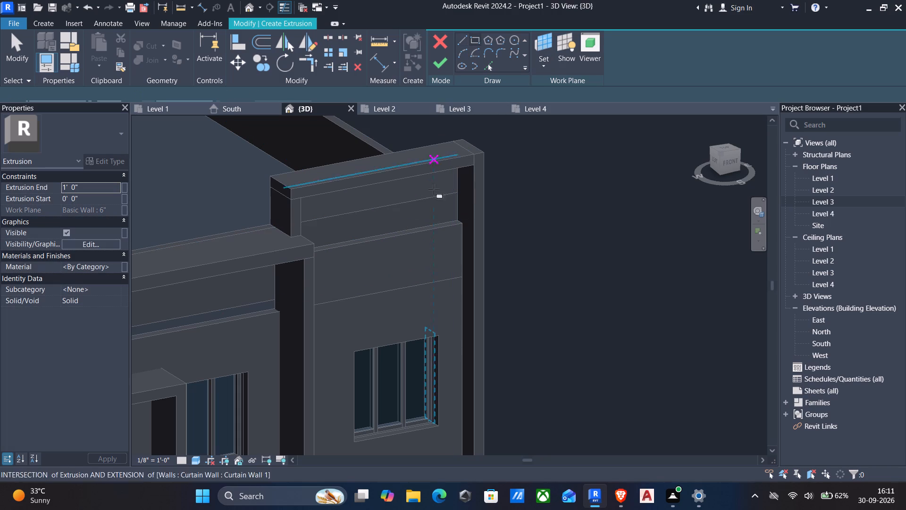
{"action": "scroll", "coordinate": [452, 213], "scroll_direction": "up", "scroll_amount": 9}
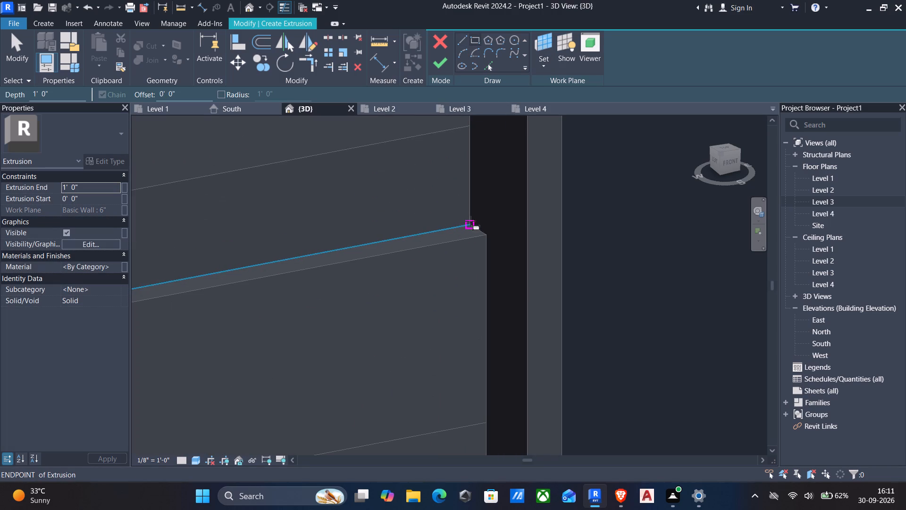
{"action": "left_click", "coordinate": [469, 222]}
{"action": "scroll", "coordinate": [425, 203], "scroll_direction": "down", "scroll_amount": 4}
{"action": "middle_click_drag", "start_coordinate": [328, 172], "coordinate": [383, 194]}
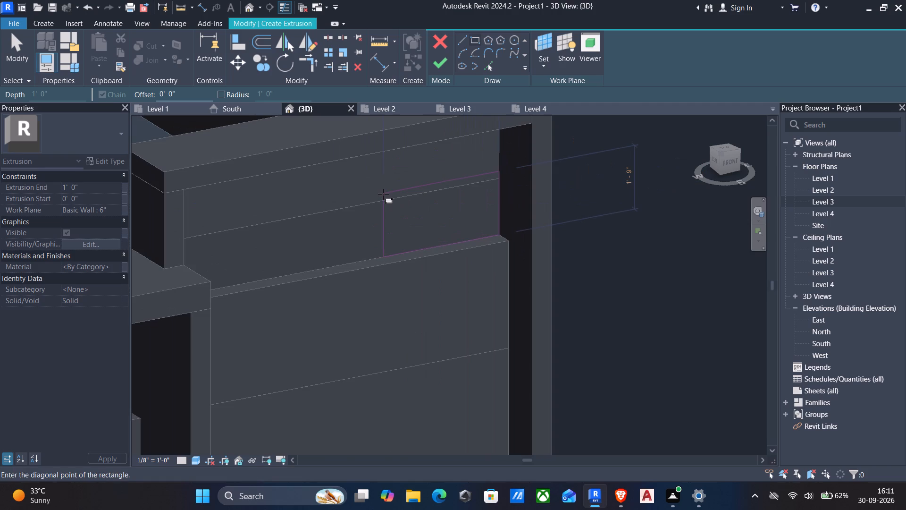
{"action": "middle_click_drag", "start_coordinate": [378, 196], "coordinate": [312, 162], "text": "shift"}
{"action": "scroll", "coordinate": [312, 162], "scroll_direction": "down", "scroll_amount": 4, "text": "shift"}
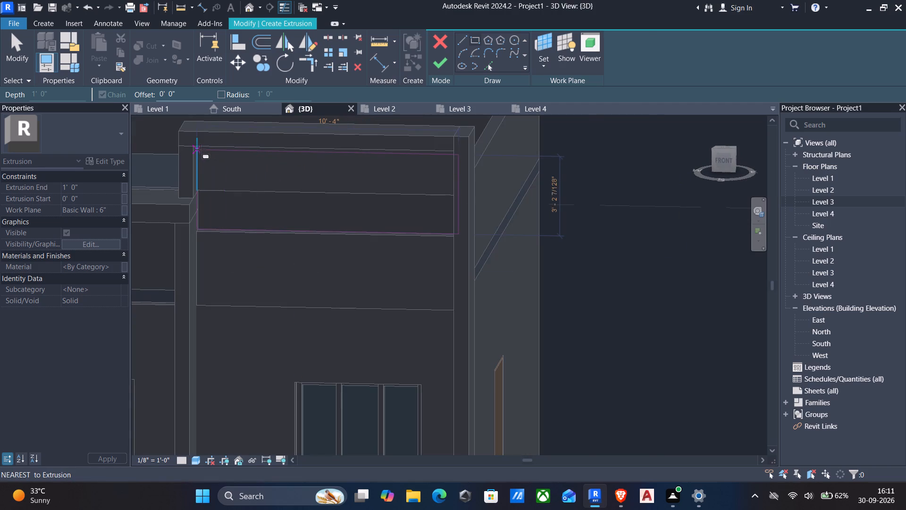
{"action": "scroll", "coordinate": [200, 150], "scroll_direction": "up", "scroll_amount": 3}
{"action": "middle_click_drag", "start_coordinate": [200, 150], "coordinate": [211, 120], "text": "shift"}
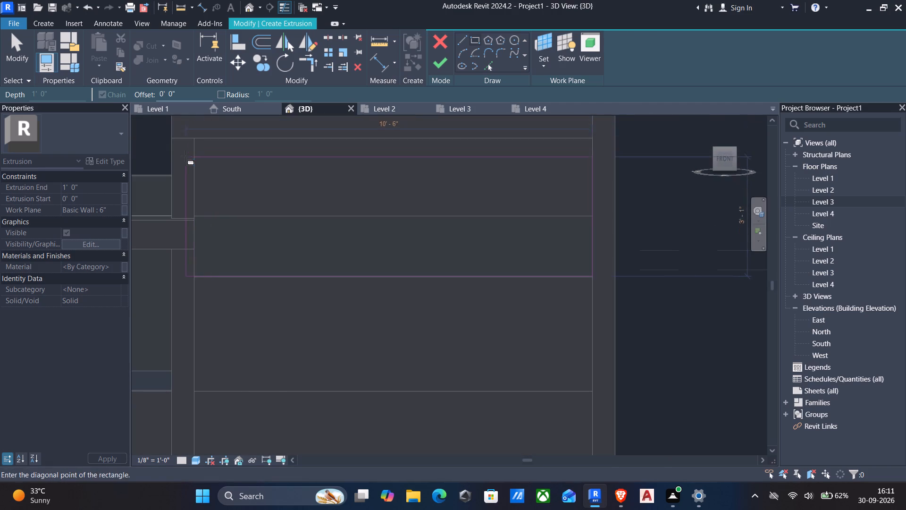
{"action": "left_click", "coordinate": [199, 138]}
{"action": "key", "text": "Escape"}
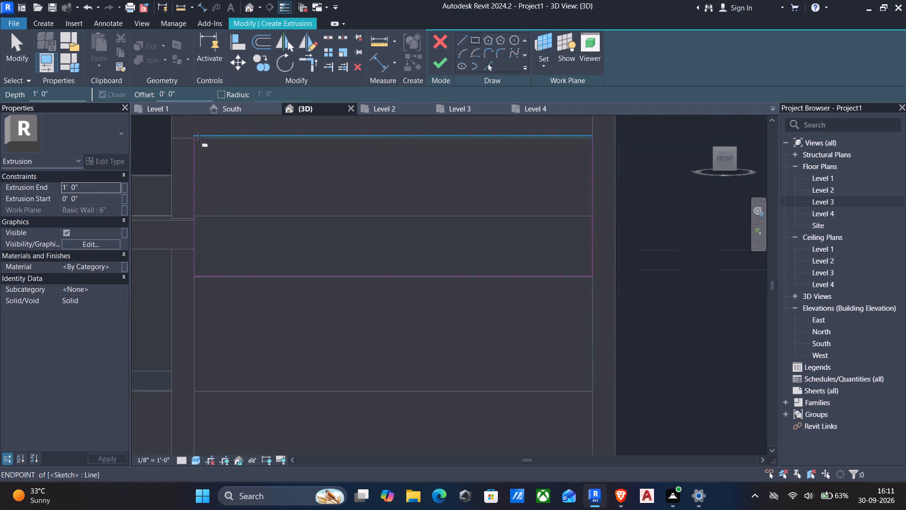
Set the rectangle's extrusion end to 0.5" and finish the thin extrusion on the parapet wall.
{"action": "scroll", "coordinate": [260, 204], "scroll_direction": "down", "scroll_amount": 4}
{"action": "middle_click_drag", "start_coordinate": [265, 246], "coordinate": [203, 209], "text": "shift"}
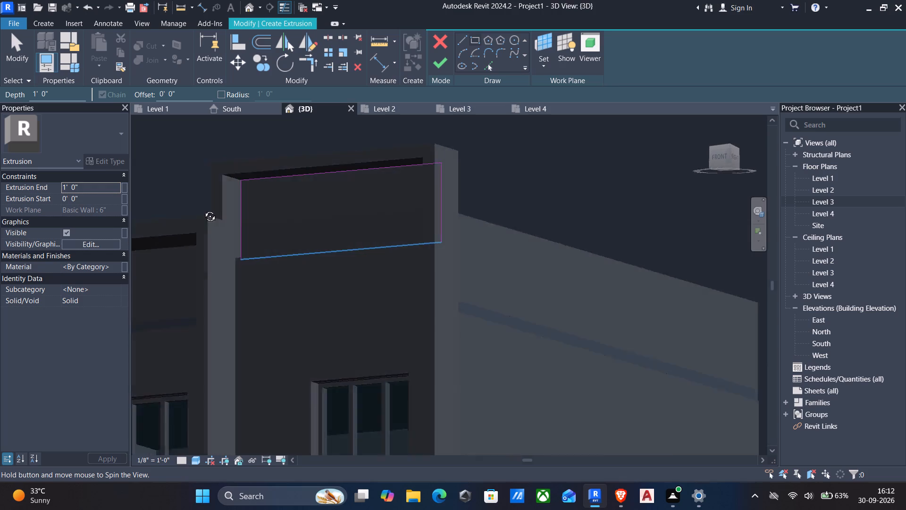
{"action": "middle_click_drag", "start_coordinate": [203, 209], "coordinate": [278, 262], "text": "shift"}
{"action": "scroll", "coordinate": [282, 262], "scroll_direction": "down", "scroll_amount": 4}
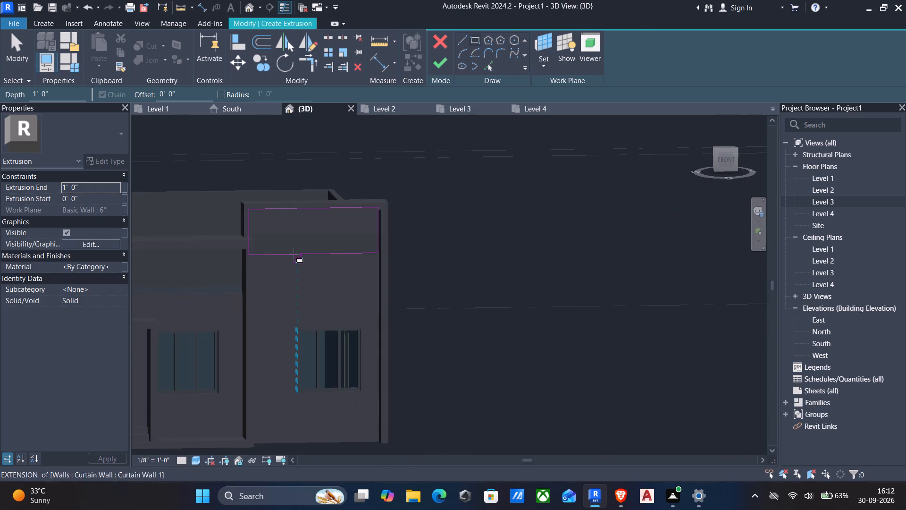
{"action": "left_click", "coordinate": [96, 190]}
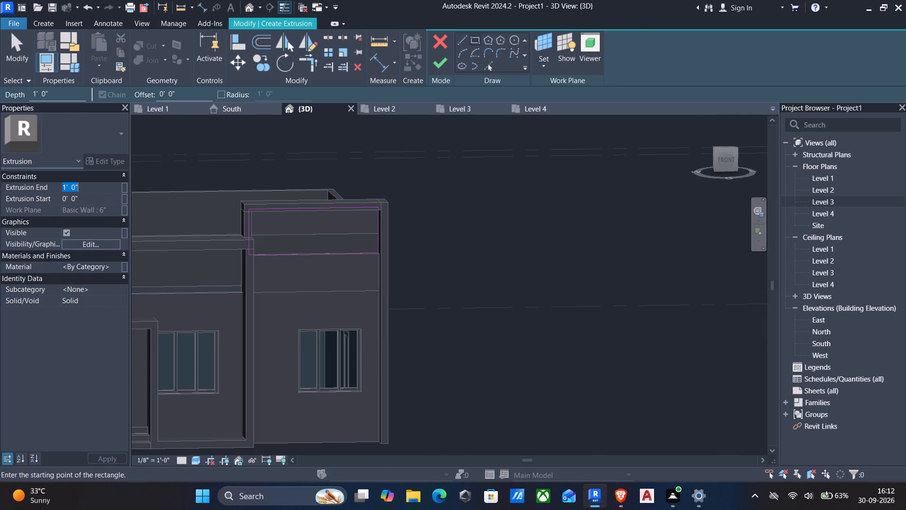
{"action": "key", "text": "1"}
{"action": "key", "text": "BackSpace"}
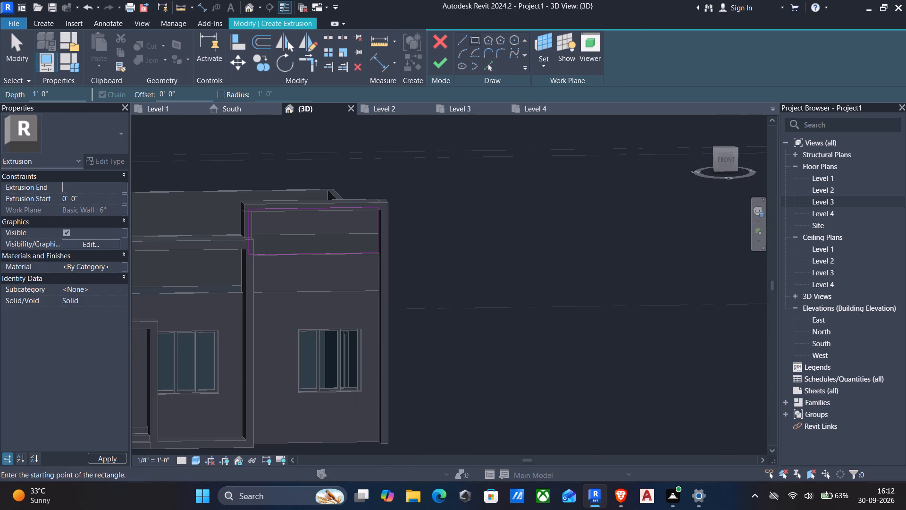
{"action": "type", "text": "0.5\""}
{"action": "key", "text": "Return"}
{"action": "left_click", "coordinate": [437, 62]}
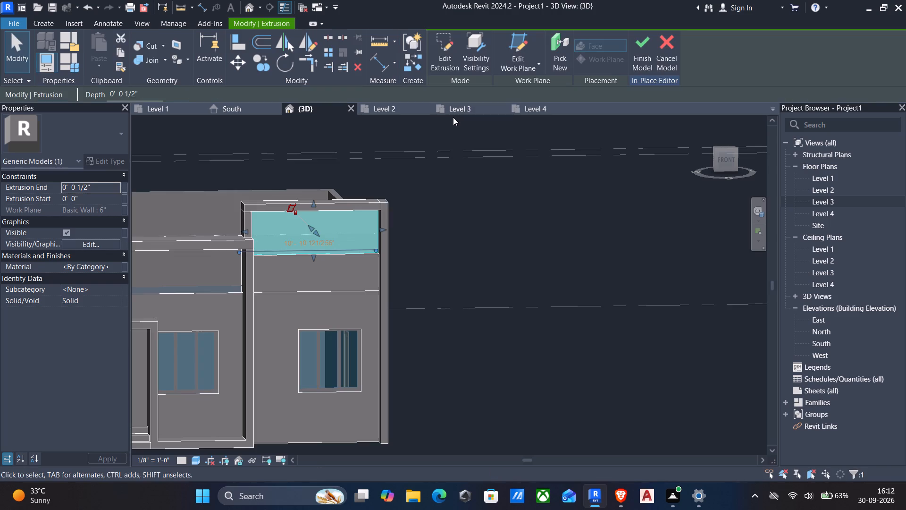
{"action": "key", "text": "Escape"}
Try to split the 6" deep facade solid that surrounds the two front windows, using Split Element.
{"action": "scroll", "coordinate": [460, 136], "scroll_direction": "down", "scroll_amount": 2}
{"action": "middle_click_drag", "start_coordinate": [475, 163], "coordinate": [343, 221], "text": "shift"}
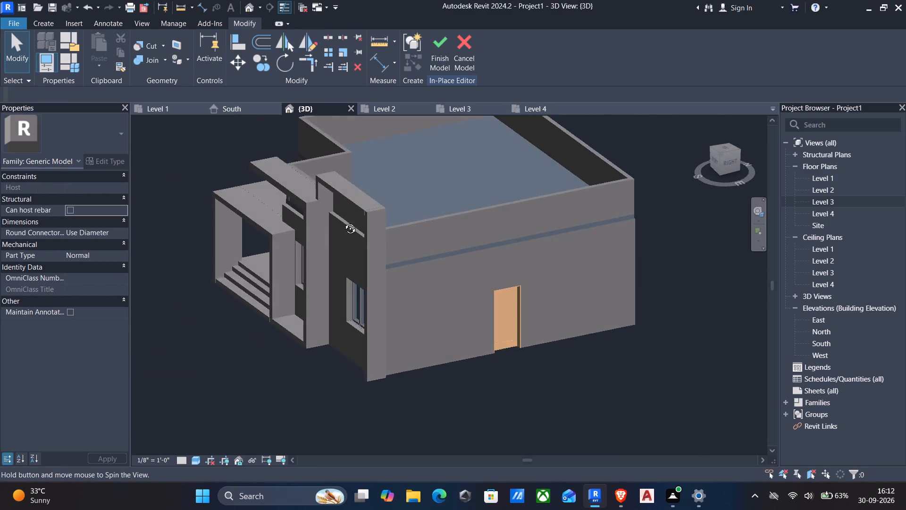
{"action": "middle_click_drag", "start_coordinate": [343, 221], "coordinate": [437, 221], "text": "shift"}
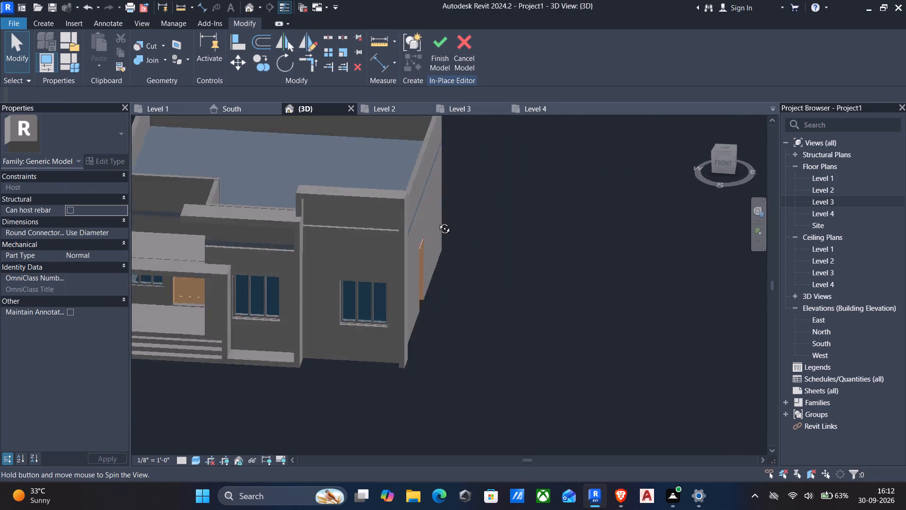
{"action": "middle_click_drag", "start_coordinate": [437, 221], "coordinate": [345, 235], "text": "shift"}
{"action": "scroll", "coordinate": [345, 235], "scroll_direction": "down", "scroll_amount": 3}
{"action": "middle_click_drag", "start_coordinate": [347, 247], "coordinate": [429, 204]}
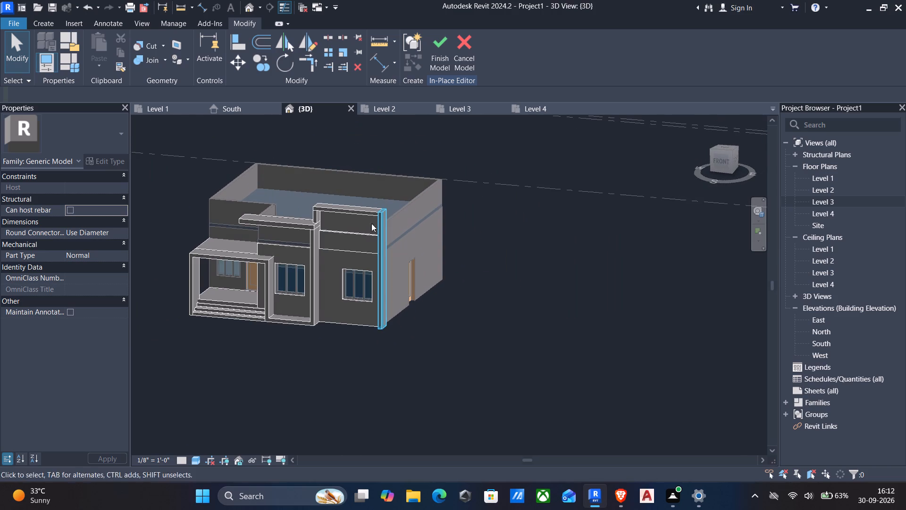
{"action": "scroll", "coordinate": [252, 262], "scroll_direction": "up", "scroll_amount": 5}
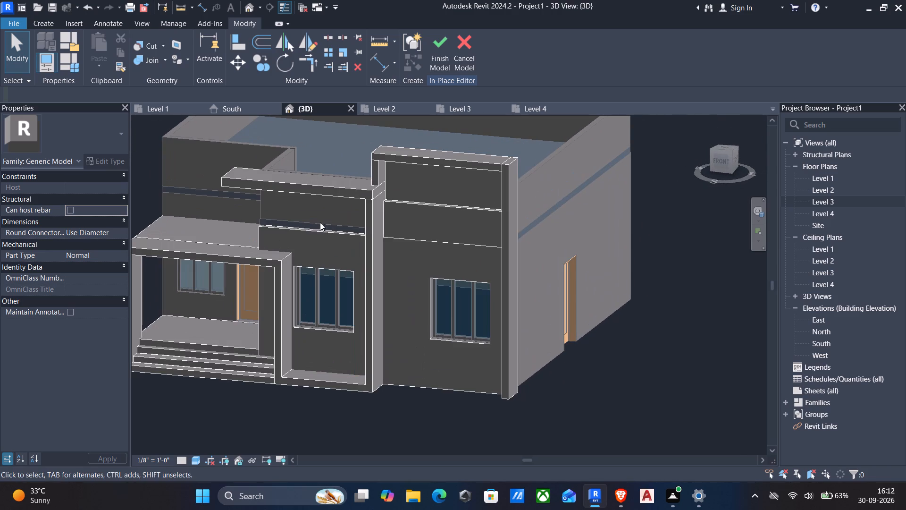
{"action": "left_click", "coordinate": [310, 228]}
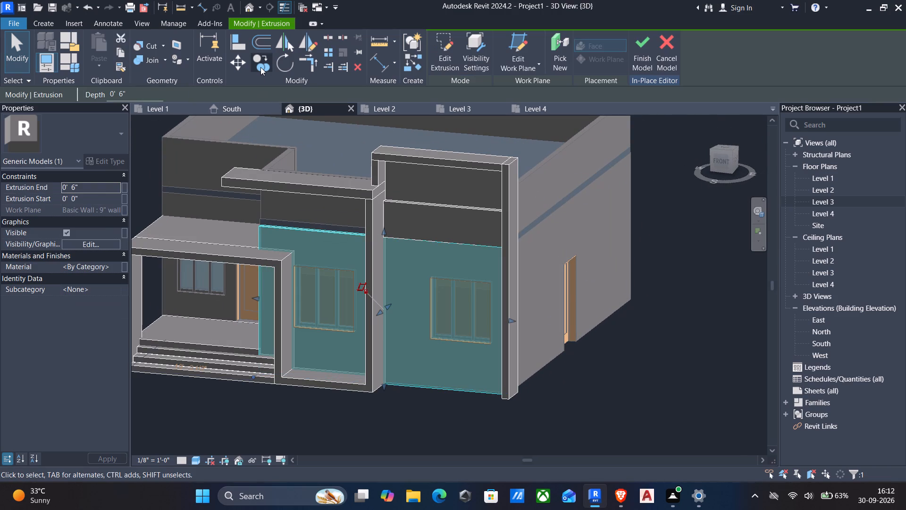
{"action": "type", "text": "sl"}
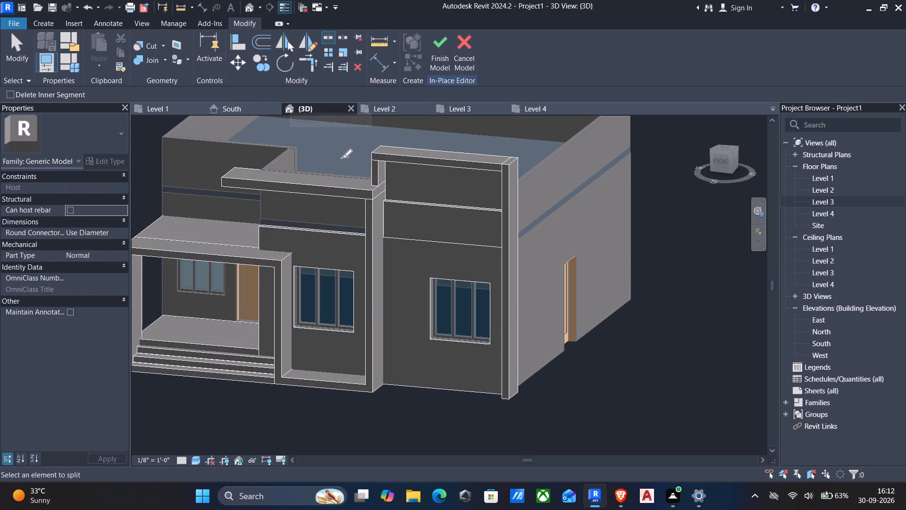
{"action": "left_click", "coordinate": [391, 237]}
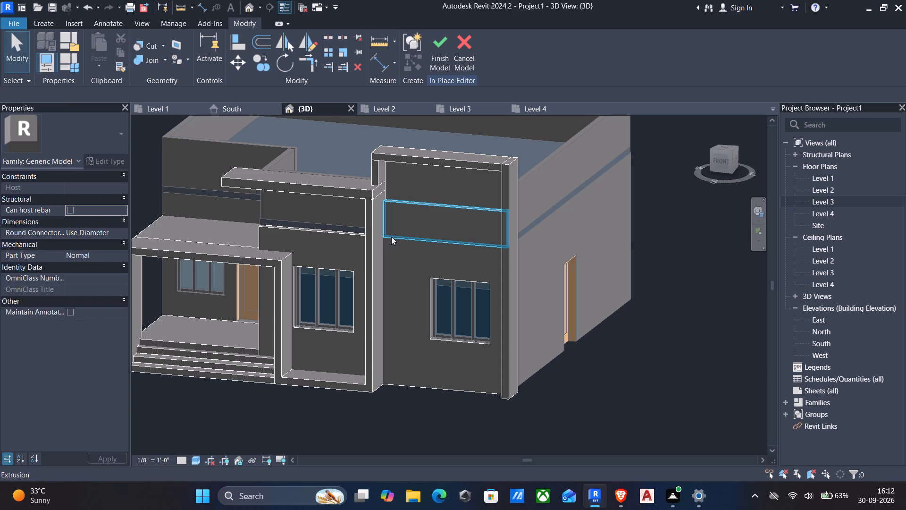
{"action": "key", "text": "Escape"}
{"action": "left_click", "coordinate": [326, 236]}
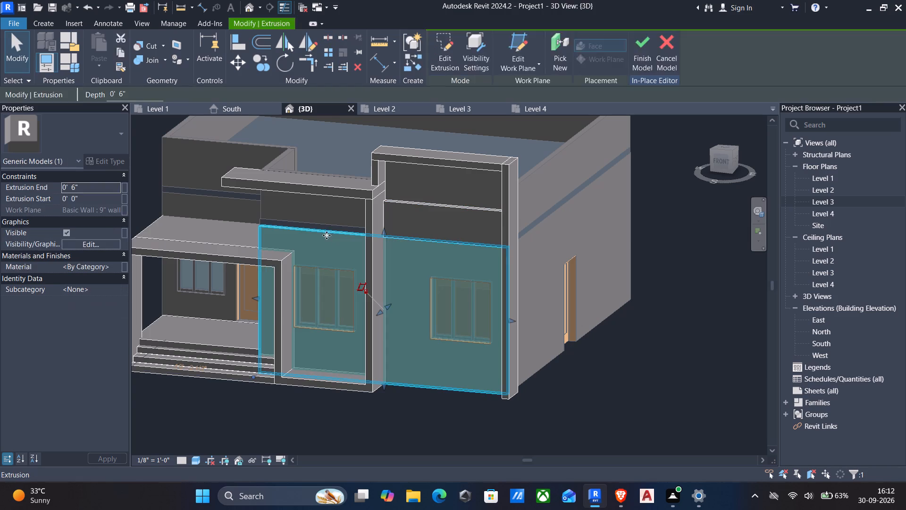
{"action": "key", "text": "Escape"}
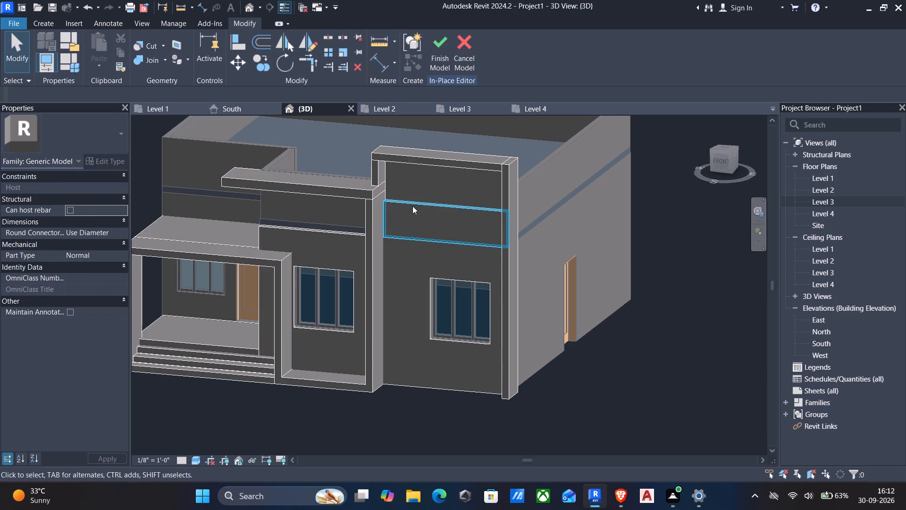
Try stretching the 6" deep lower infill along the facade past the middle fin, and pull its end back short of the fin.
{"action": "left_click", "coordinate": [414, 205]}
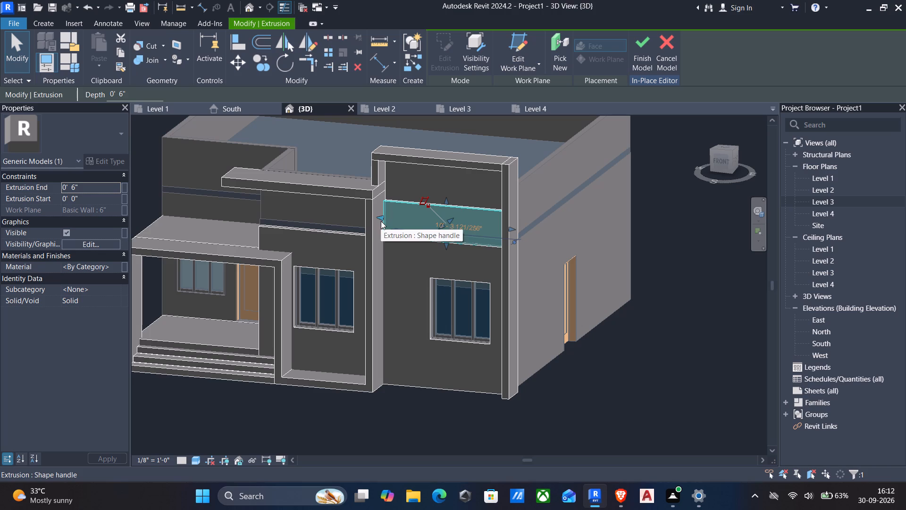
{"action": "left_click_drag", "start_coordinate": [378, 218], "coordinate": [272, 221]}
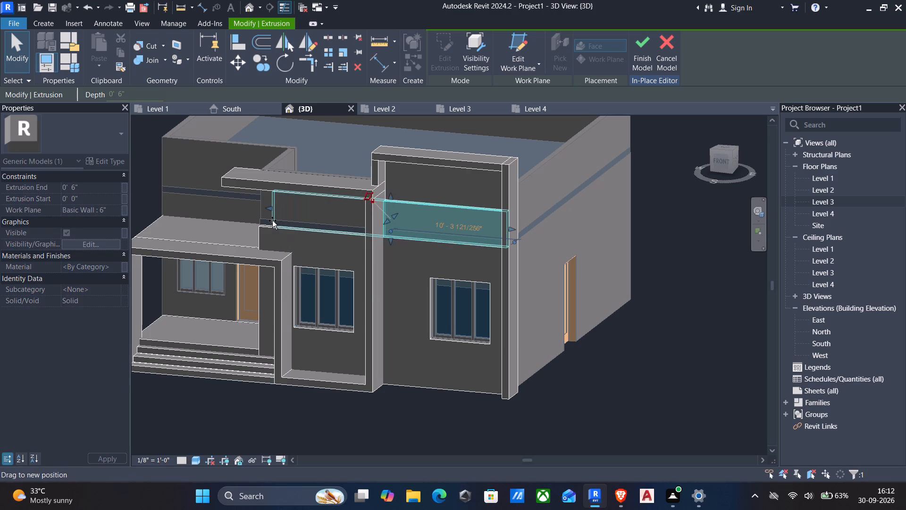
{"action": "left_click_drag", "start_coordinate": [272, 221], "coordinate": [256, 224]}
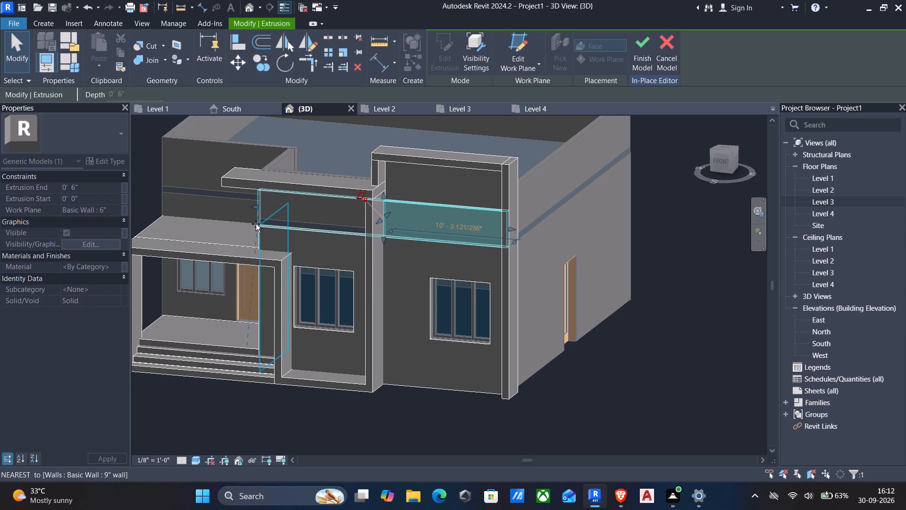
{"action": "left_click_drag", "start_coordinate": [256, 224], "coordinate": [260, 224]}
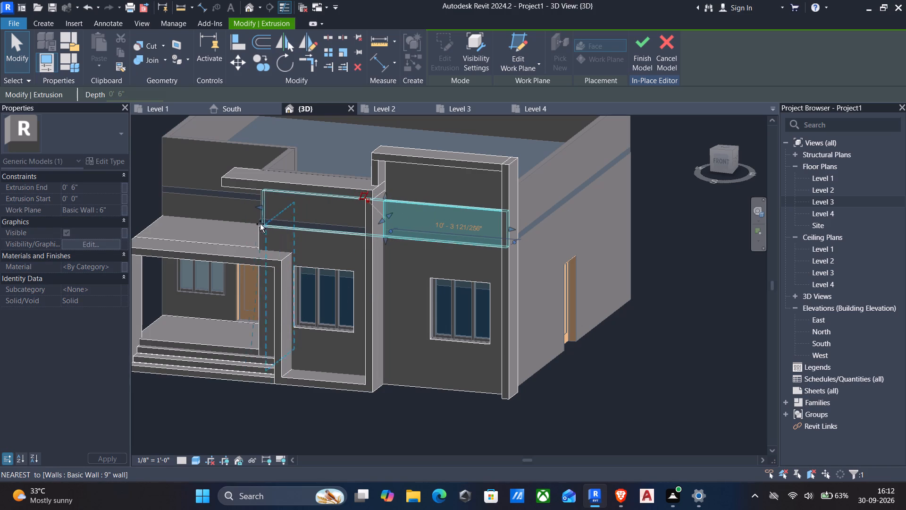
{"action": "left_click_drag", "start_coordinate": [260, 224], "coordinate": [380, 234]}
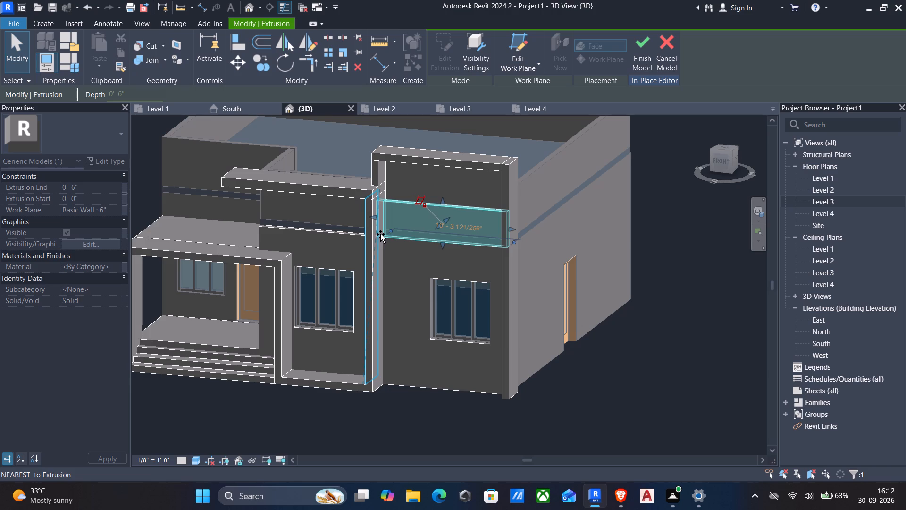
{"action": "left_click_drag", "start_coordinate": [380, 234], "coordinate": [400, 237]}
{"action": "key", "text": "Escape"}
Align the free end of the 6" deep lower infill with the side face of the tall fin between the two front windows.
{"action": "type", "text": "al"}
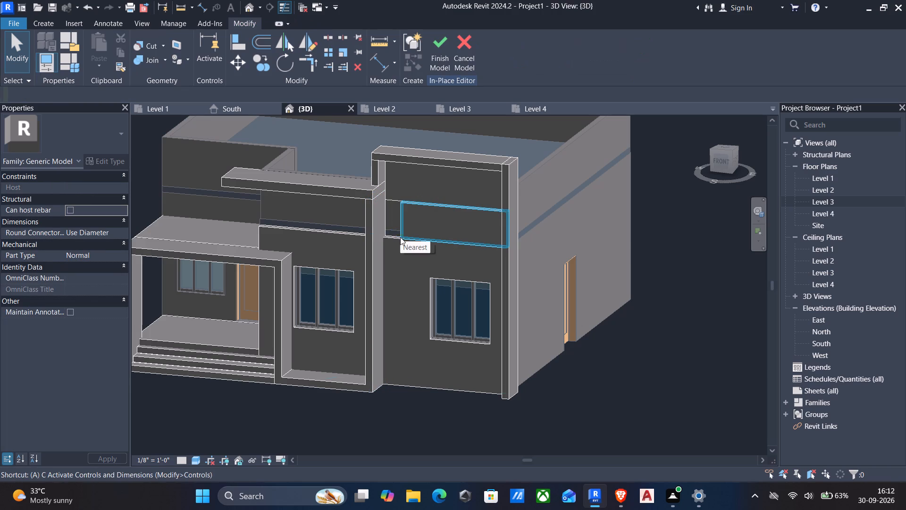
{"action": "left_click", "coordinate": [380, 221]}
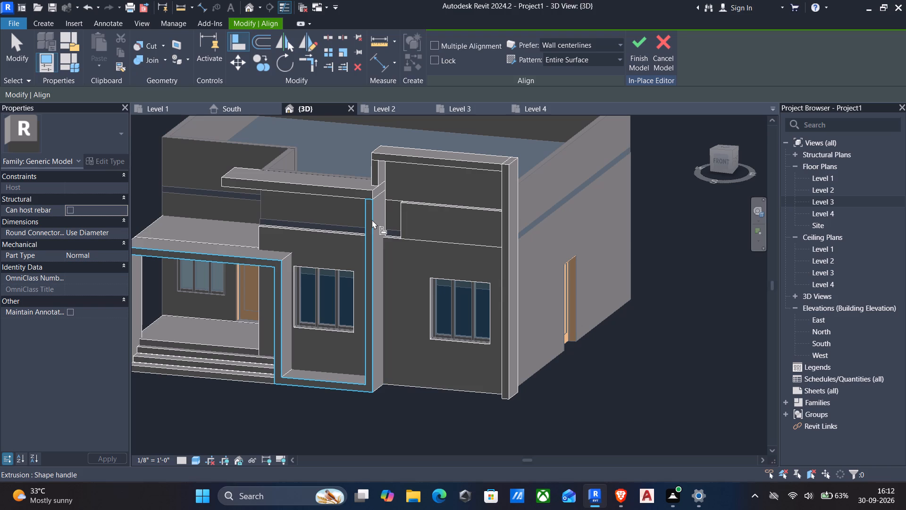
{"action": "left_click", "coordinate": [375, 217]}
{"action": "middle_click_drag", "start_coordinate": [409, 215], "coordinate": [446, 206], "text": "shift"}
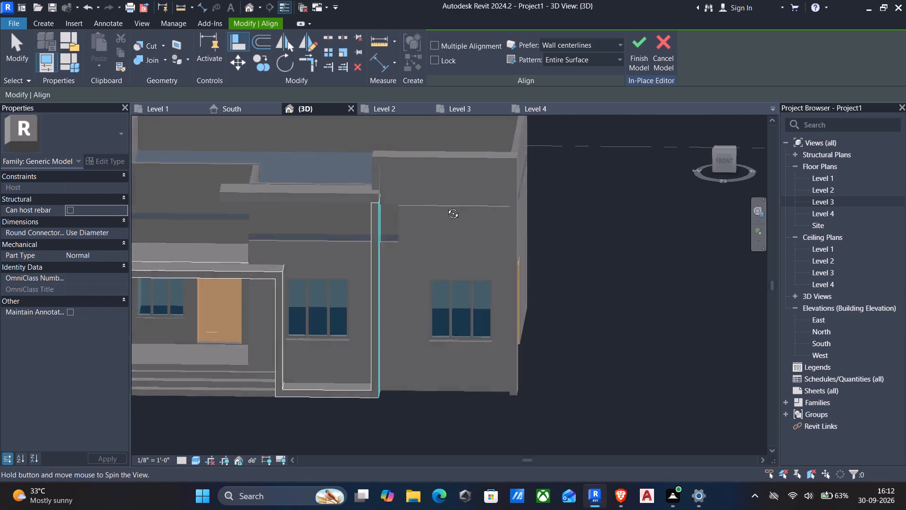
{"action": "middle_click_drag", "start_coordinate": [446, 206], "coordinate": [455, 209], "text": "shift"}
{"action": "middle_click_drag", "start_coordinate": [417, 221], "coordinate": [445, 208], "text": "shift"}
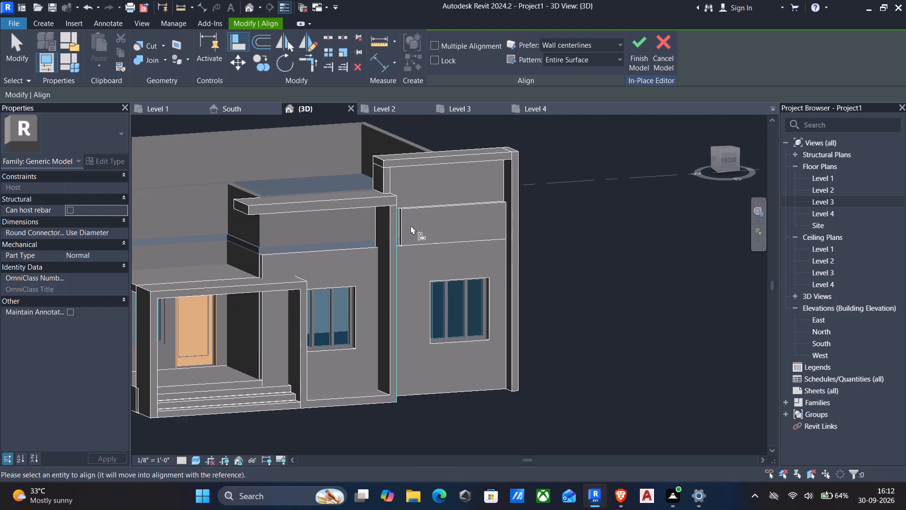
{"action": "scroll", "coordinate": [404, 225], "scroll_direction": "up", "scroll_amount": 5}
{"action": "left_click", "coordinate": [420, 229]}
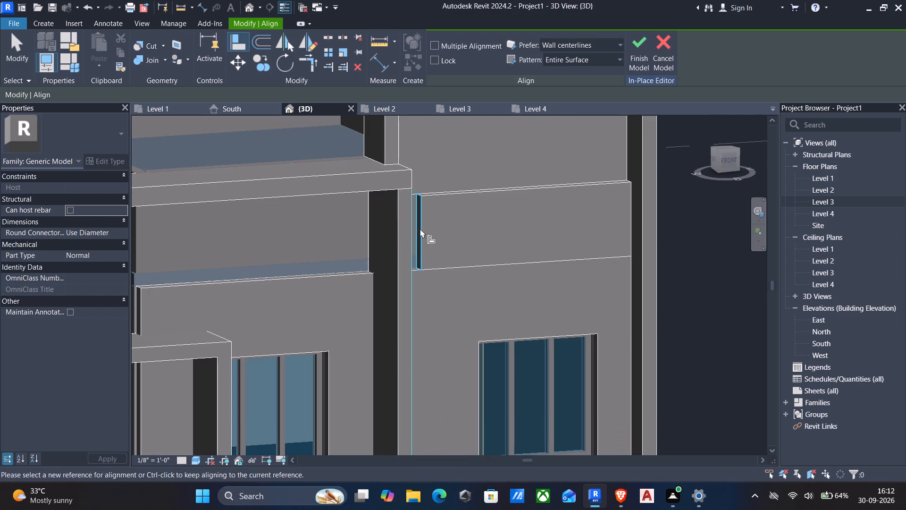
{"action": "scroll", "coordinate": [418, 231], "scroll_direction": "down", "scroll_amount": 8}
{"action": "key", "text": "Escape"}
{"action": "scroll", "coordinate": [449, 280], "scroll_direction": "down", "scroll_amount": 1}
{"action": "middle_click_drag", "start_coordinate": [449, 280], "coordinate": [345, 287], "text": "shift"}
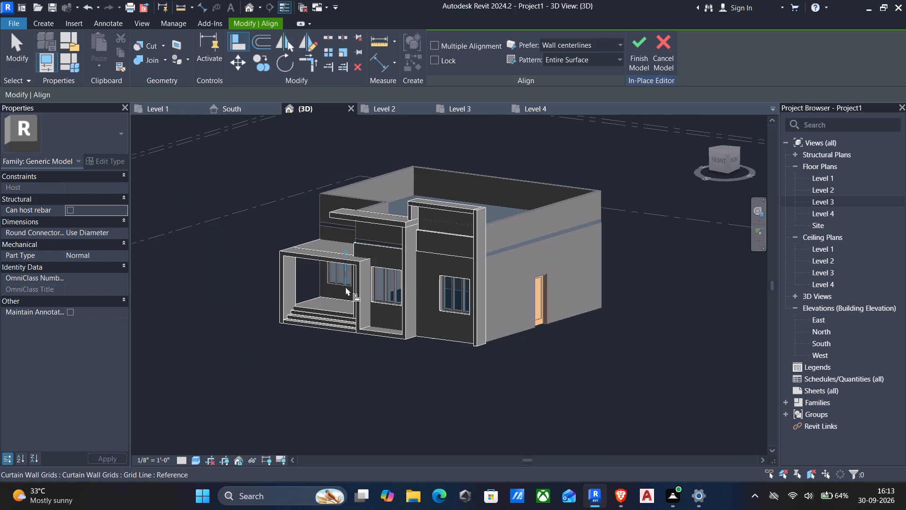
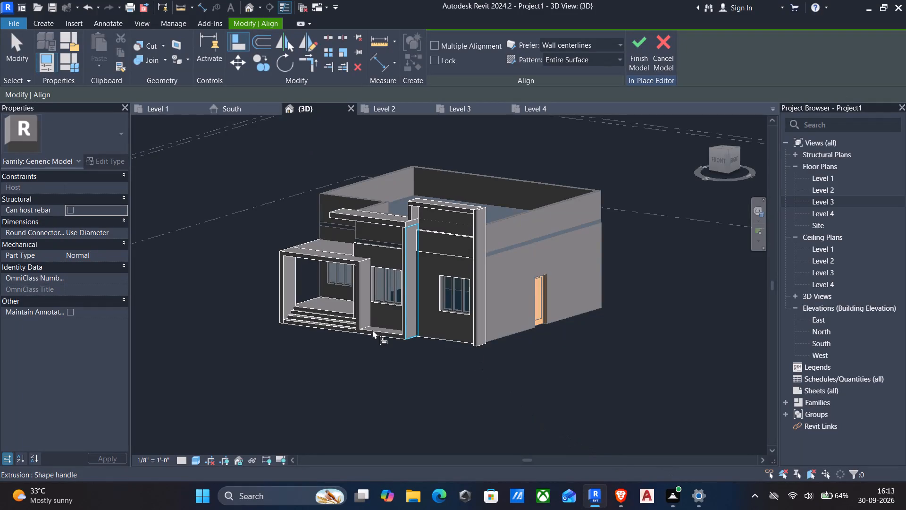
Inspect the aligned lower infill and the facade fins from both sides of the house.
{"action": "scroll", "coordinate": [371, 329], "scroll_direction": "up", "scroll_amount": 2}
{"action": "middle_click_drag", "start_coordinate": [371, 329], "coordinate": [454, 313], "text": "shift"}
{"action": "scroll", "coordinate": [454, 313], "scroll_direction": "down", "scroll_amount": 2, "text": "shift"}
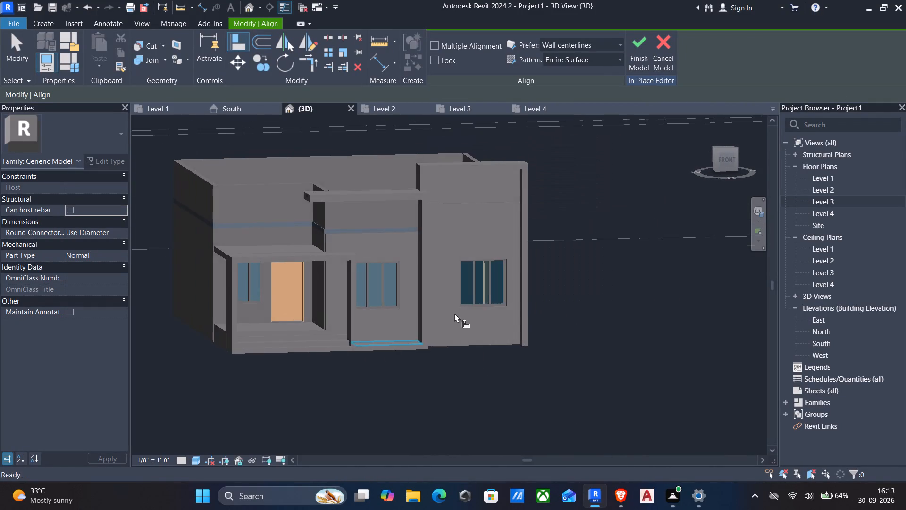
{"action": "scroll", "coordinate": [454, 313], "scroll_direction": "down", "scroll_amount": 1, "text": "shift"}
{"action": "middle_click_drag", "start_coordinate": [451, 355], "coordinate": [542, 310], "text": "shift"}
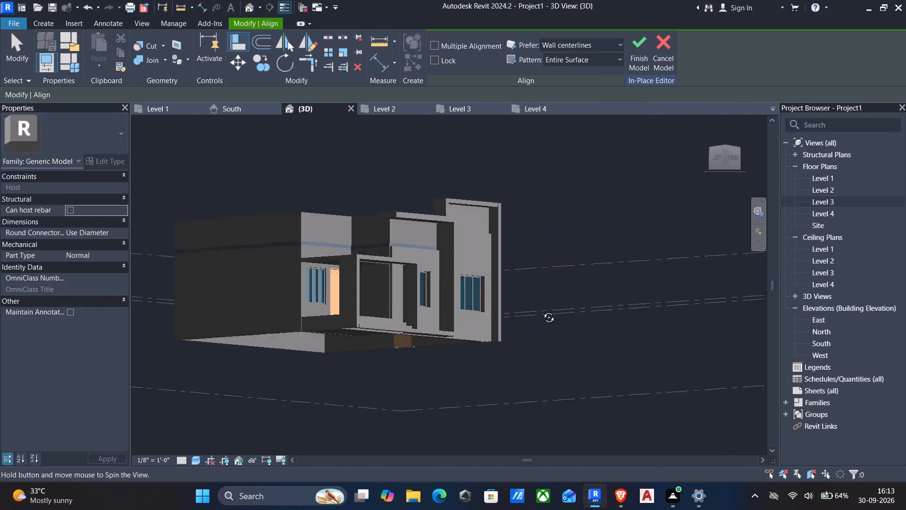
{"action": "middle_click_drag", "start_coordinate": [542, 310], "coordinate": [535, 400], "text": "shift"}
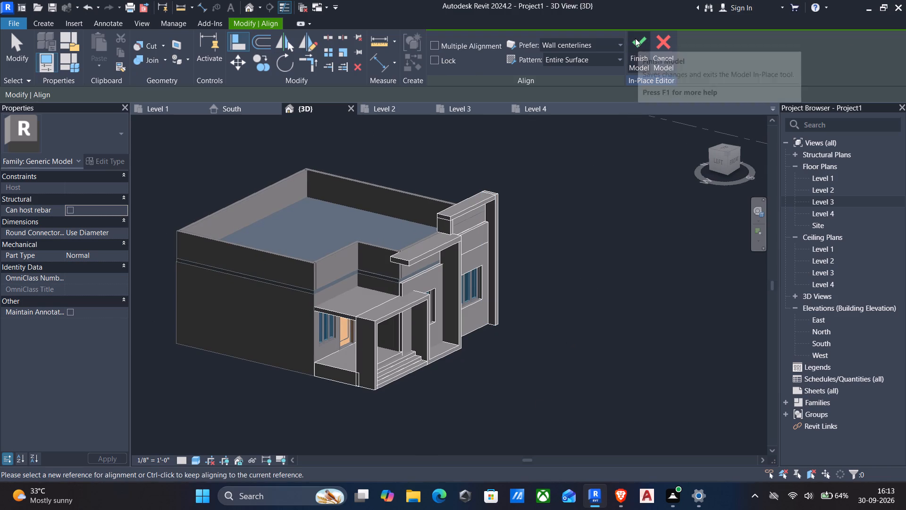
{"action": "middle_click_drag", "start_coordinate": [578, 159], "coordinate": [407, 136], "text": "shift"}
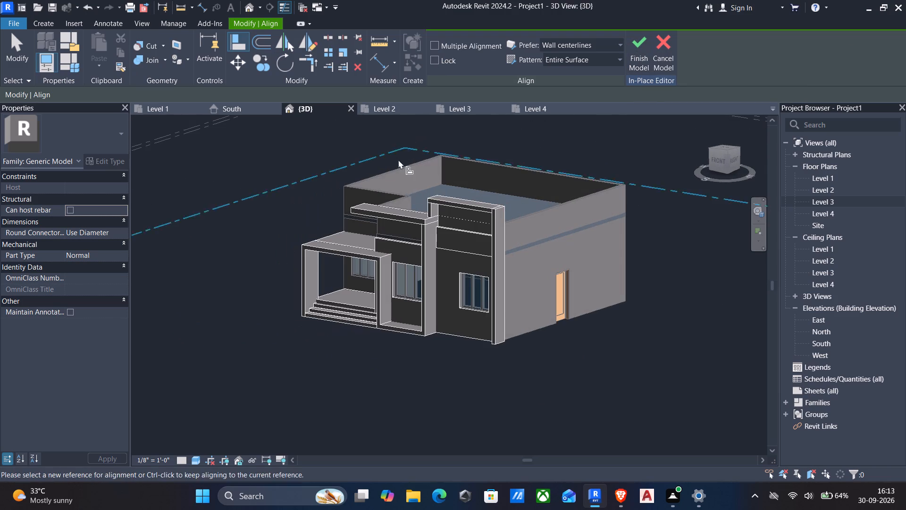
Start a new solid extrusion in the in-place model with a rectangular profile.
{"action": "left_click", "coordinate": [41, 22]}
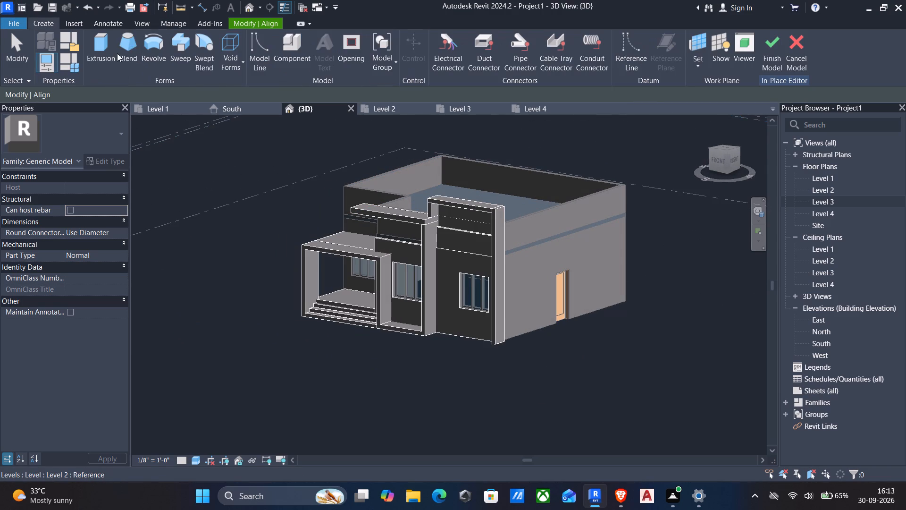
{"action": "left_click", "coordinate": [97, 41]}
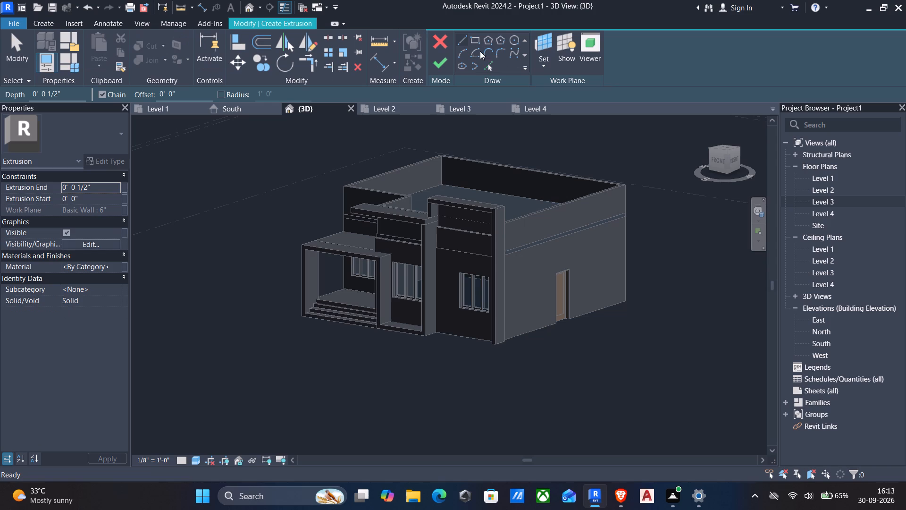
{"action": "left_click", "coordinate": [476, 42]}
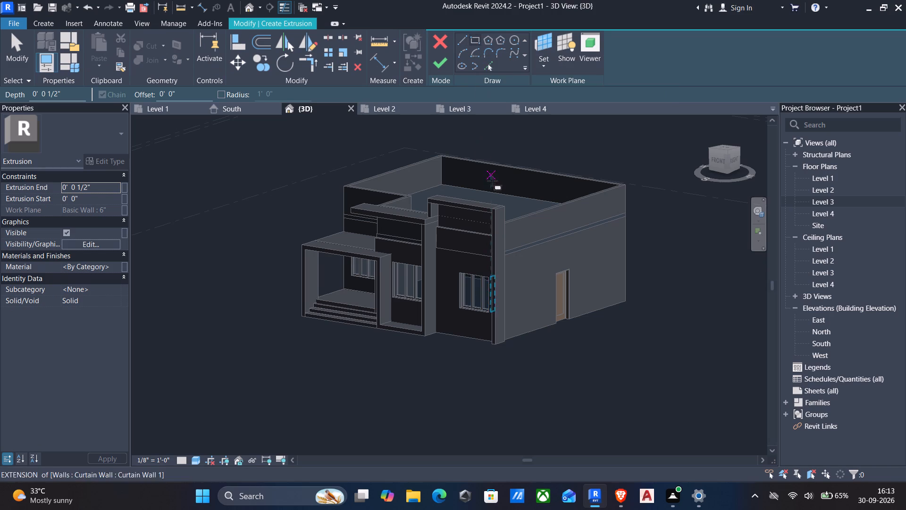
Examine the parapet wall face between the overhanging beam and the lower infill, beside the tall middle fin.
{"action": "middle_click_drag", "start_coordinate": [438, 227], "coordinate": [482, 206], "text": "shift"}
{"action": "scroll", "coordinate": [407, 230], "scroll_direction": "up", "scroll_amount": 5}
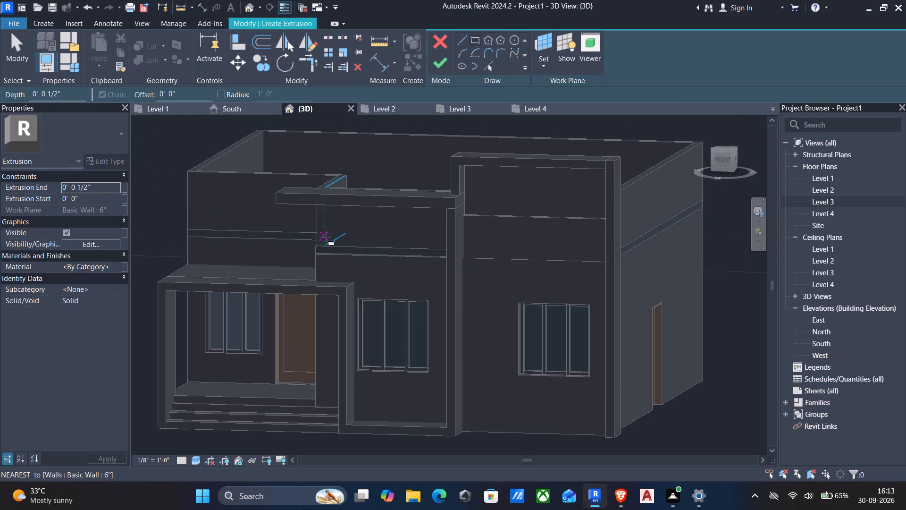
{"action": "scroll", "coordinate": [325, 238], "scroll_direction": "down", "scroll_amount": 1}
{"action": "middle_click_drag", "start_coordinate": [331, 241], "coordinate": [415, 228]}
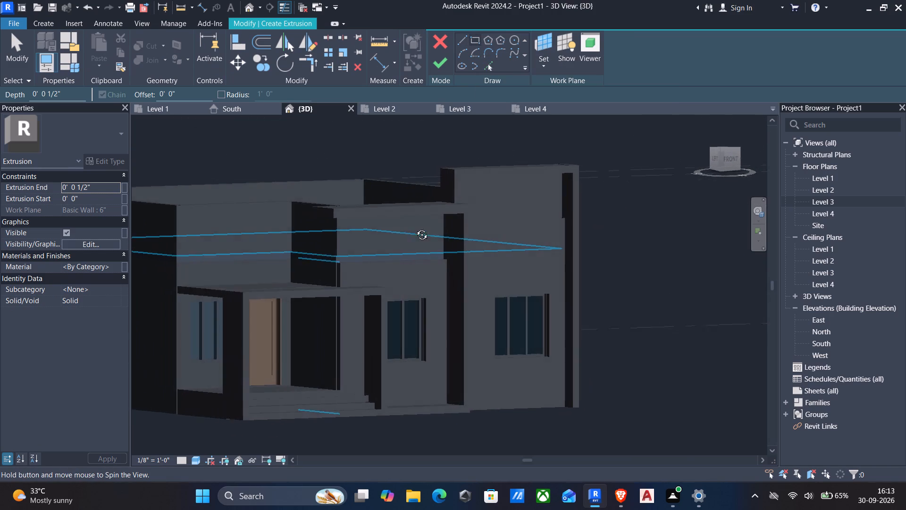
{"action": "middle_click_drag", "start_coordinate": [415, 228], "coordinate": [440, 227]}
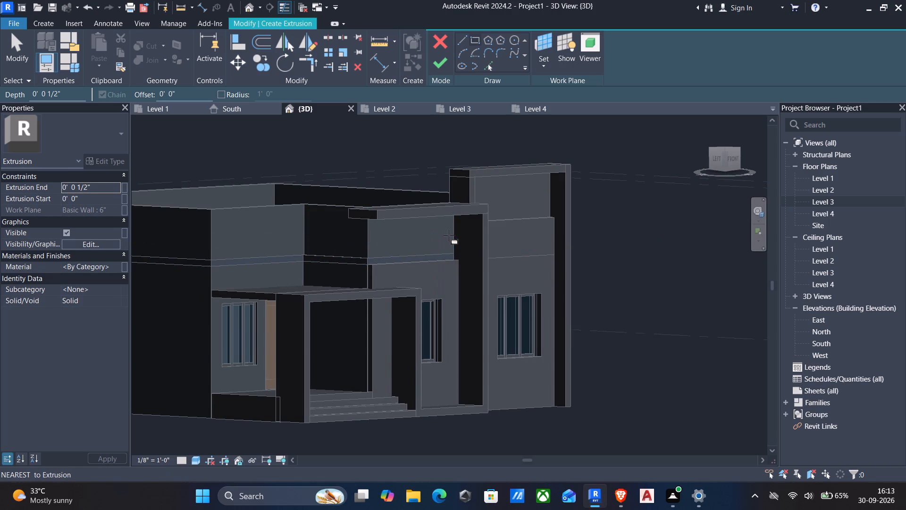
{"action": "middle_click_drag", "start_coordinate": [445, 237], "coordinate": [429, 253]}
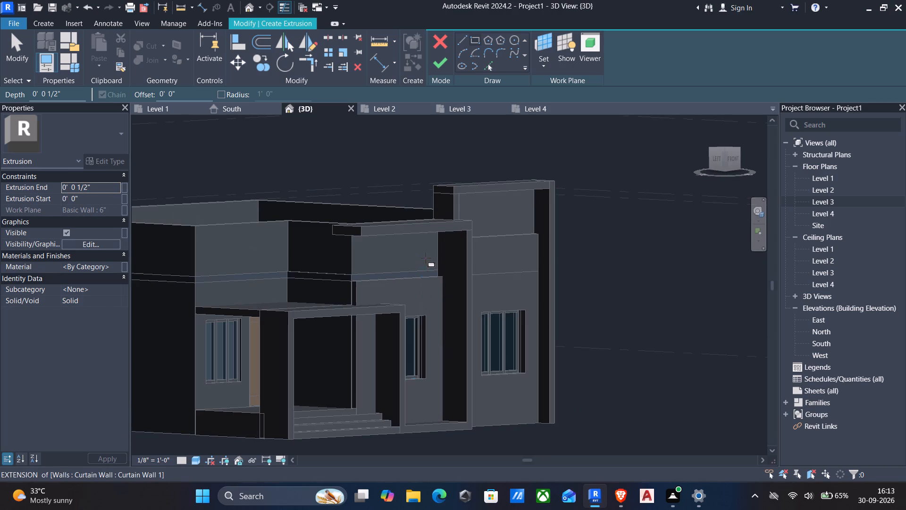
{"action": "middle_click_drag", "start_coordinate": [426, 258], "coordinate": [438, 247], "text": "shift"}
{"action": "scroll", "coordinate": [438, 247], "scroll_direction": "down", "scroll_amount": 3}
{"action": "scroll", "coordinate": [393, 245], "scroll_direction": "up", "scroll_amount": 5}
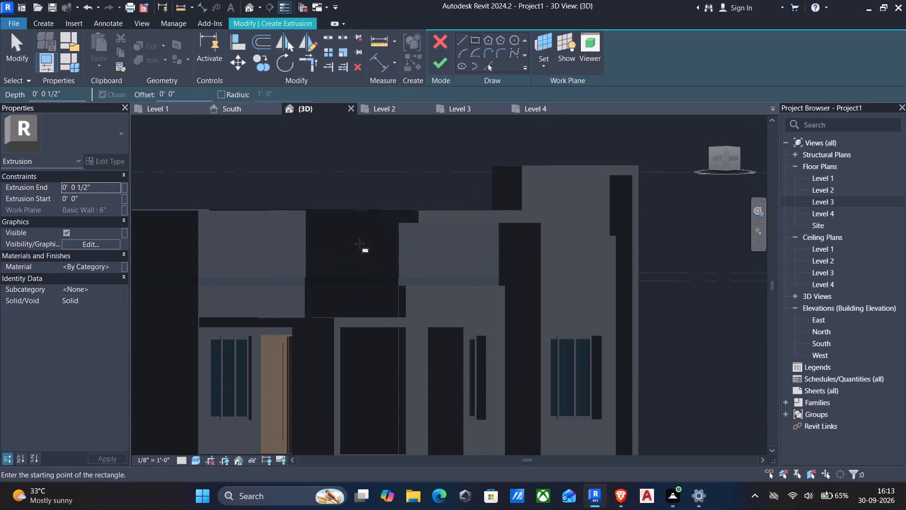
{"action": "scroll", "coordinate": [369, 253], "scroll_direction": "up", "scroll_amount": 5}
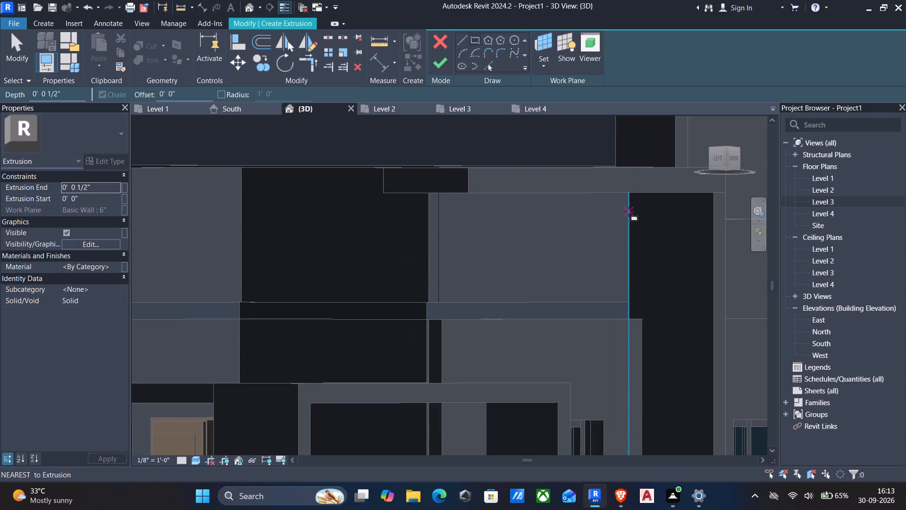
{"action": "scroll", "coordinate": [629, 212], "scroll_direction": "down", "scroll_amount": 9}
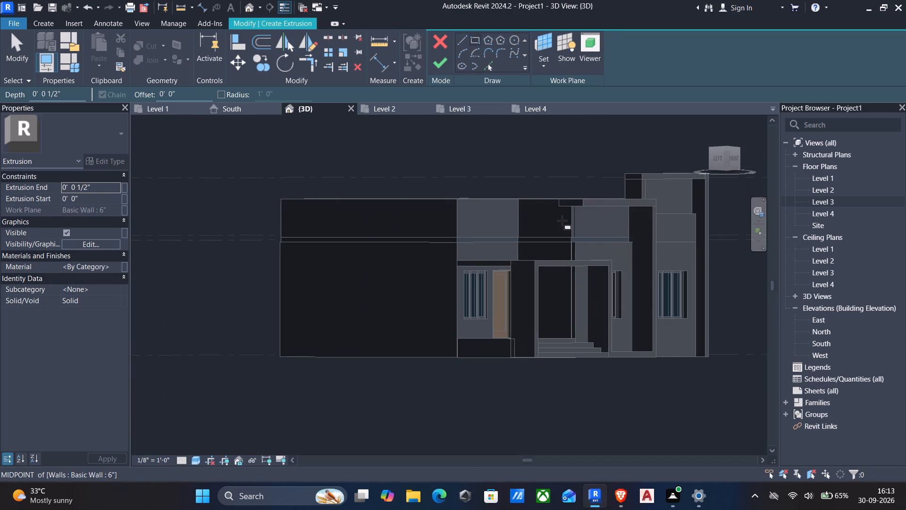
{"action": "scroll", "coordinate": [592, 236], "scroll_direction": "down", "scroll_amount": 2}
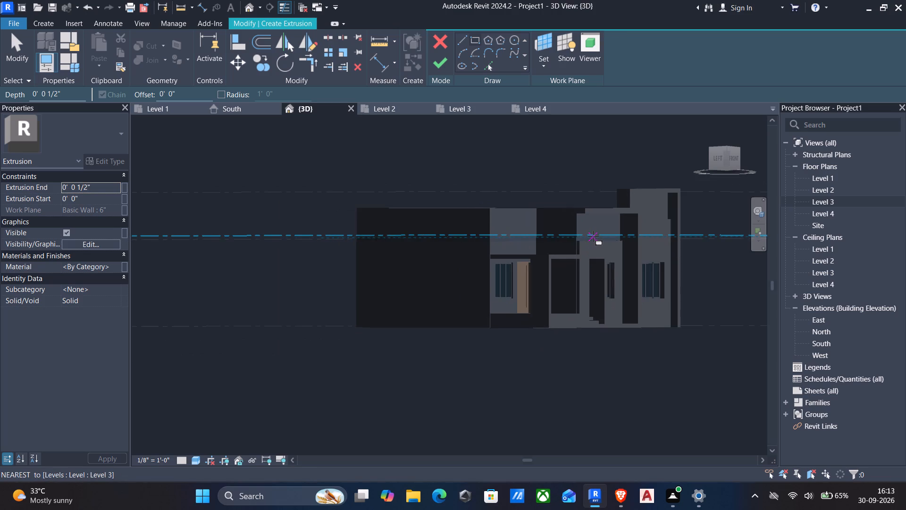
{"action": "middle_click_drag", "start_coordinate": [595, 236], "coordinate": [504, 255], "text": "shift"}
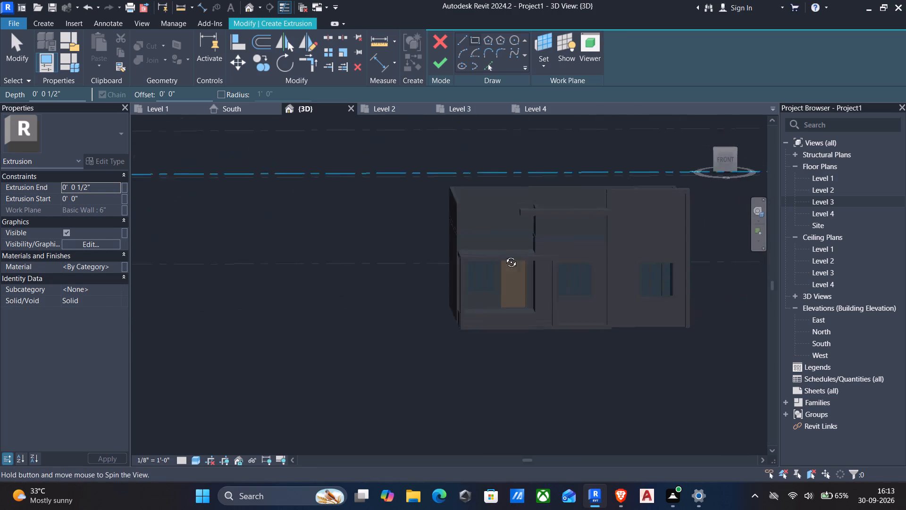
{"action": "middle_click_drag", "start_coordinate": [504, 255], "coordinate": [568, 254], "text": "shift"}
{"action": "scroll", "coordinate": [579, 242], "scroll_direction": "down", "scroll_amount": 3}
{"action": "middle_click_drag", "start_coordinate": [586, 235], "coordinate": [602, 229], "text": "shift"}
{"action": "scroll", "coordinate": [590, 239], "scroll_direction": "up", "scroll_amount": 5}
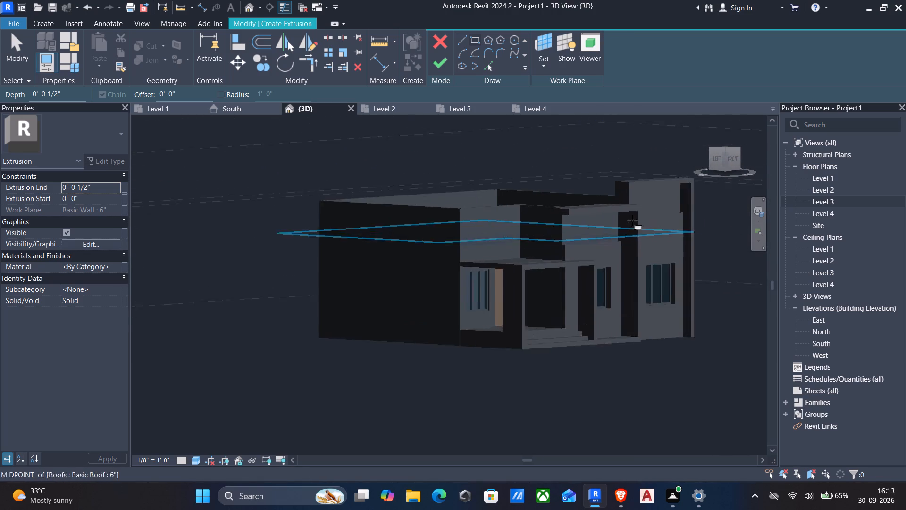
{"action": "scroll", "coordinate": [653, 227], "scroll_direction": "up", "scroll_amount": 5}
{"action": "scroll", "coordinate": [585, 247], "scroll_direction": "up", "scroll_amount": 4}
{"action": "scroll", "coordinate": [593, 232], "scroll_direction": "down", "scroll_amount": 2}
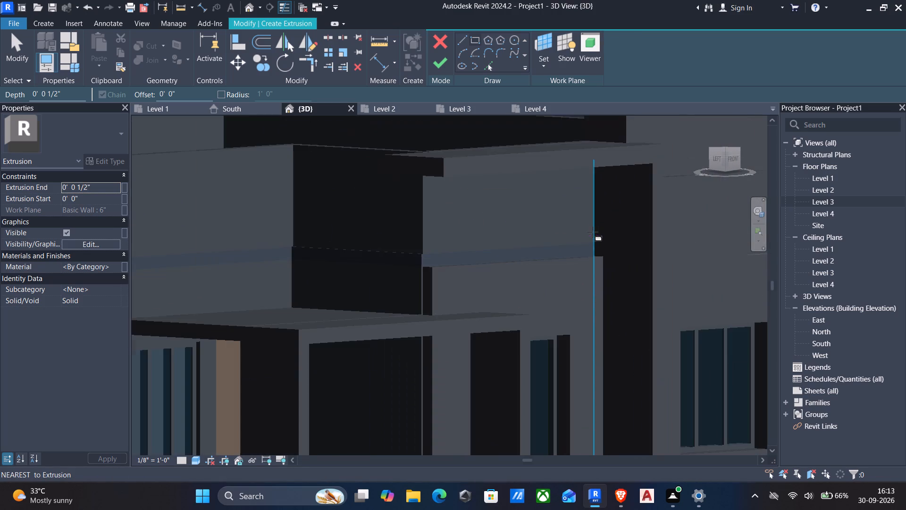
{"action": "scroll", "coordinate": [605, 227], "scroll_direction": "down", "scroll_amount": 4}
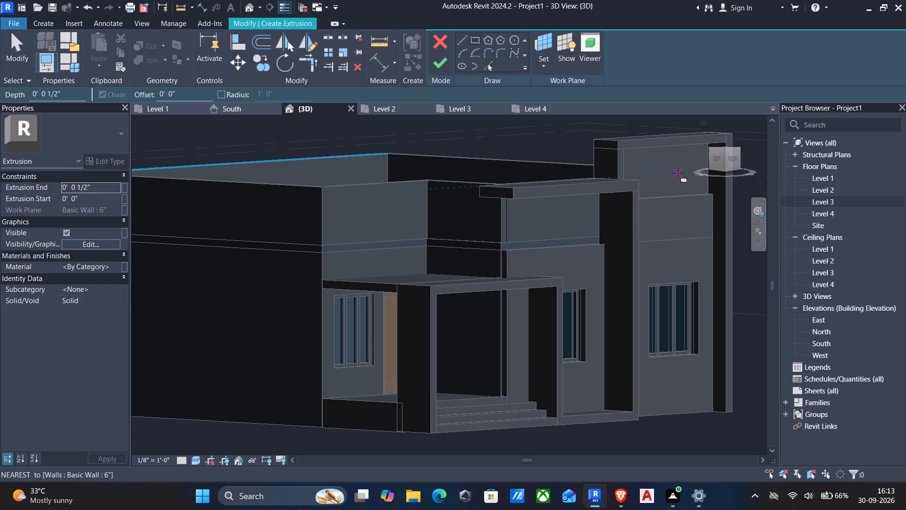
{"action": "scroll", "coordinate": [677, 178], "scroll_direction": "down", "scroll_amount": 3}
{"action": "scroll", "coordinate": [612, 219], "scroll_direction": "up", "scroll_amount": 4}
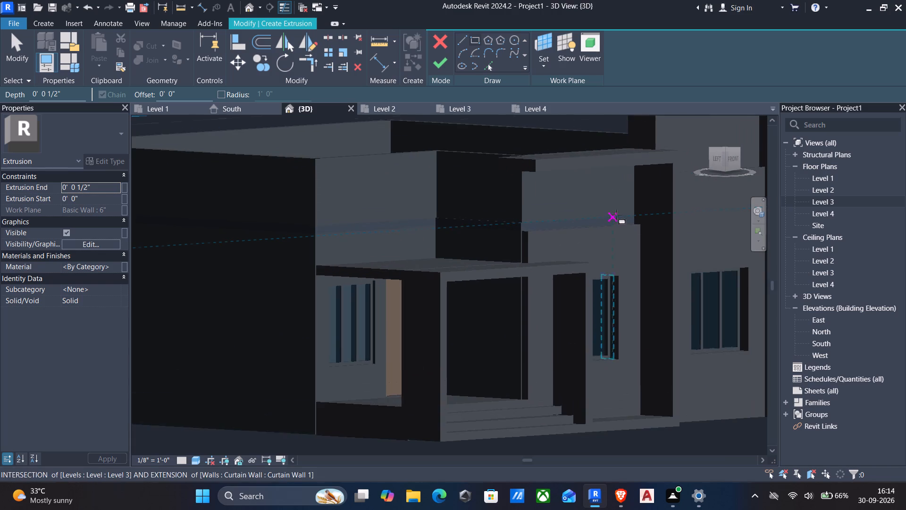
{"action": "scroll", "coordinate": [631, 210], "scroll_direction": "up", "scroll_amount": 4}
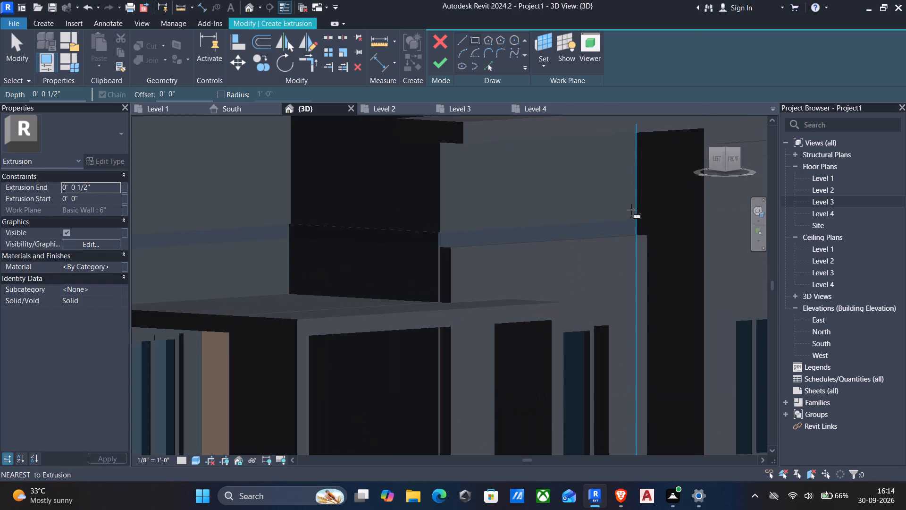
{"action": "scroll", "coordinate": [631, 210], "scroll_direction": "up", "scroll_amount": 5}
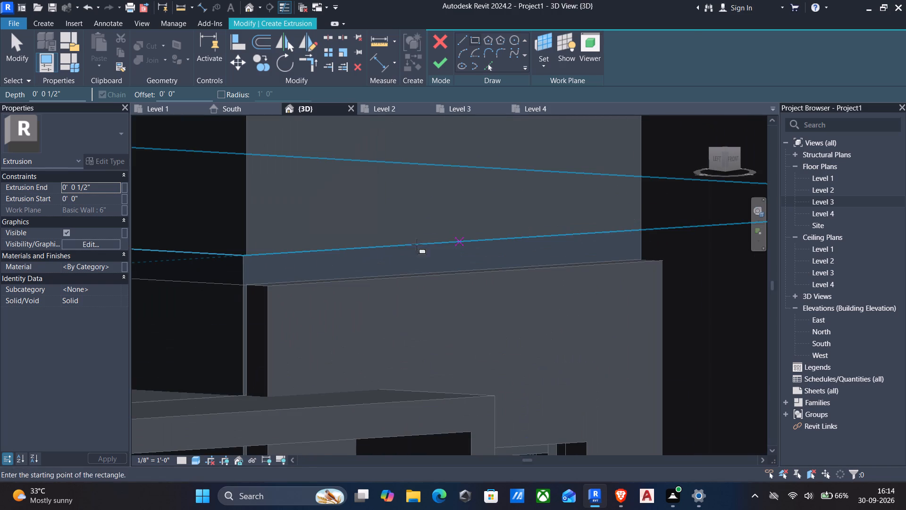
{"action": "scroll", "coordinate": [261, 240], "scroll_direction": "down", "scroll_amount": 4}
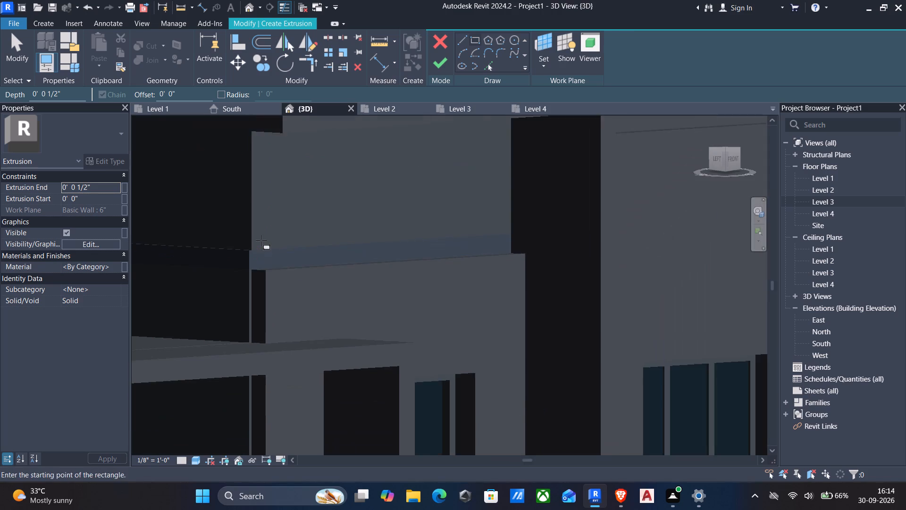
{"action": "scroll", "coordinate": [261, 176], "scroll_direction": "down", "scroll_amount": 4}
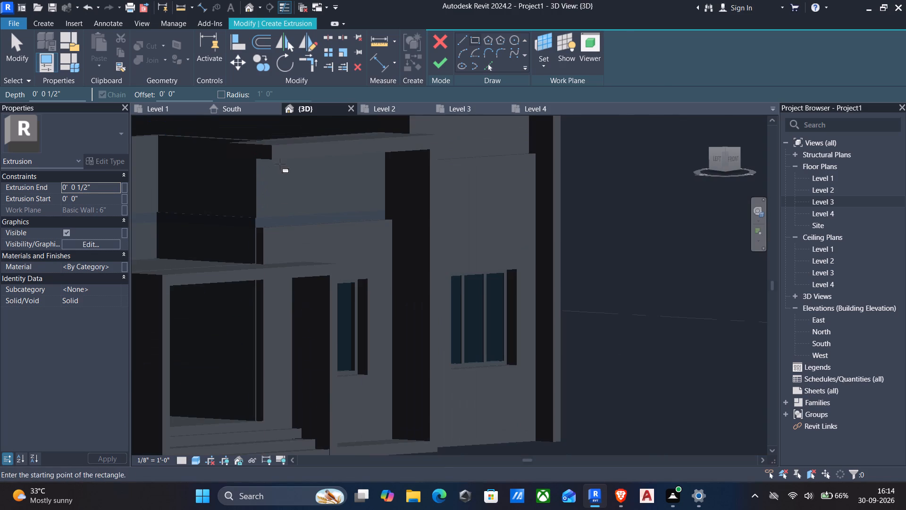
{"action": "scroll", "coordinate": [280, 164], "scroll_direction": "down", "scroll_amount": 3}
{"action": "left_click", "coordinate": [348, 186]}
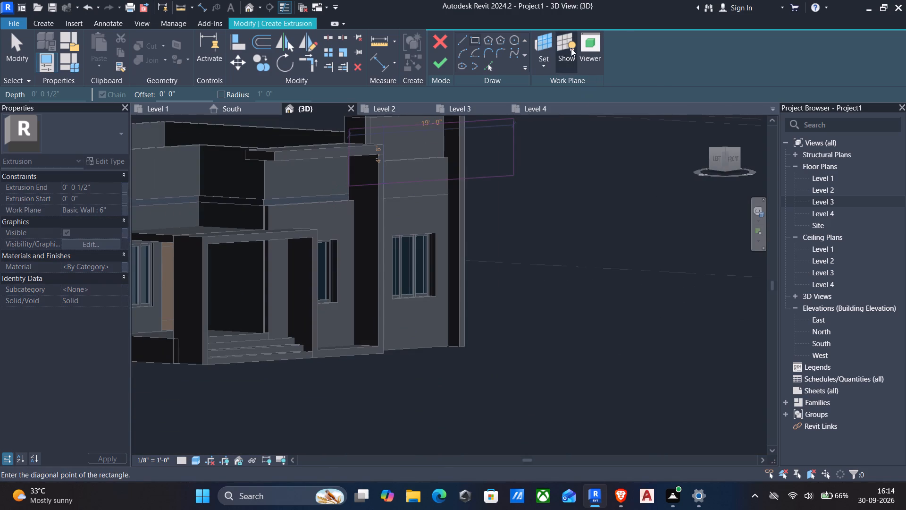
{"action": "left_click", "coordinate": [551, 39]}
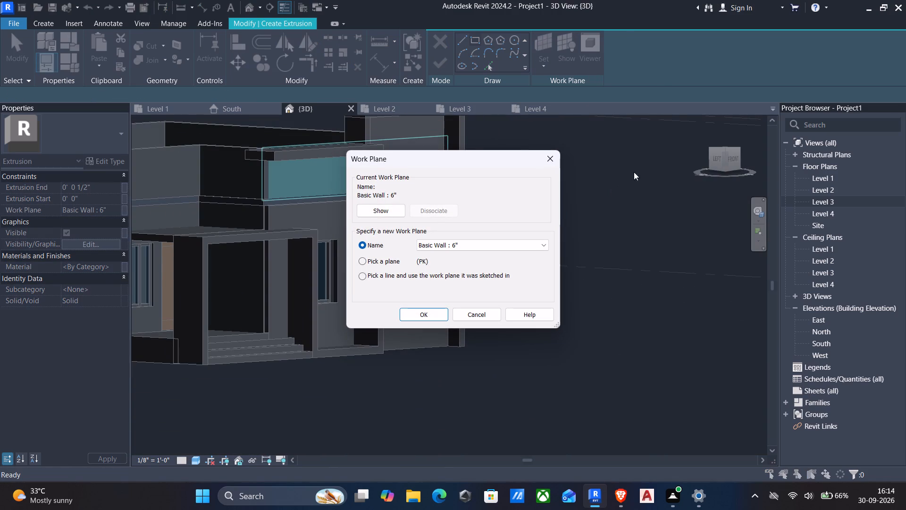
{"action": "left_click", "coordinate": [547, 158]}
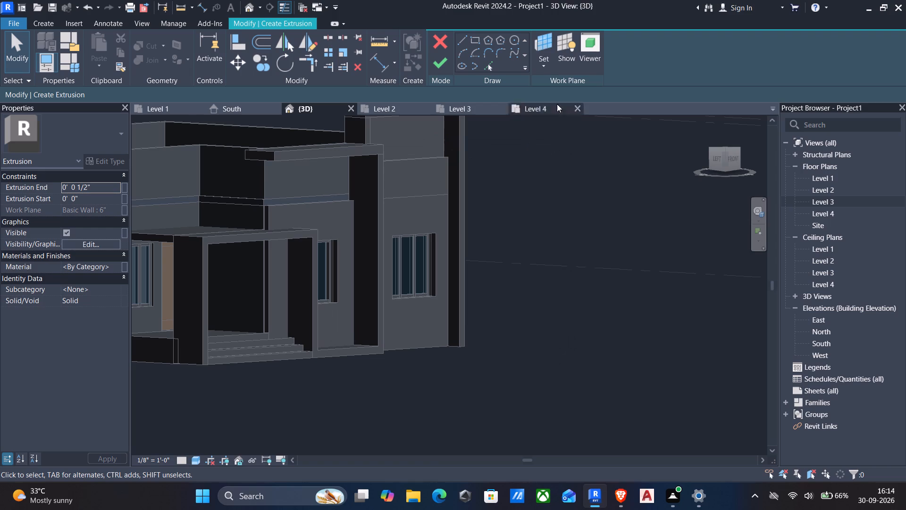
Show the active work plane and examine from several angles where it lies on the parapet wall.
{"action": "left_click", "coordinate": [563, 46]}
{"action": "middle_click_drag", "start_coordinate": [422, 148], "coordinate": [390, 132], "text": "shift"}
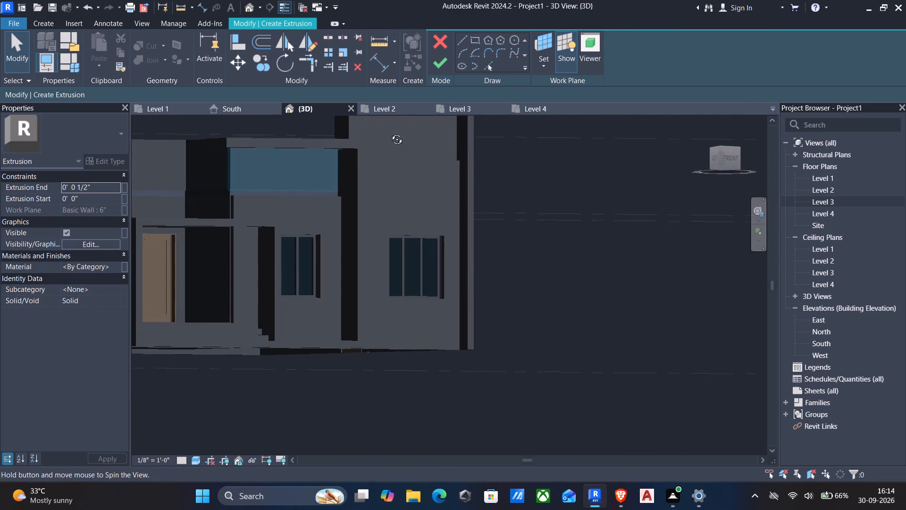
{"action": "middle_click_drag", "start_coordinate": [390, 132], "coordinate": [268, 146], "text": "shift"}
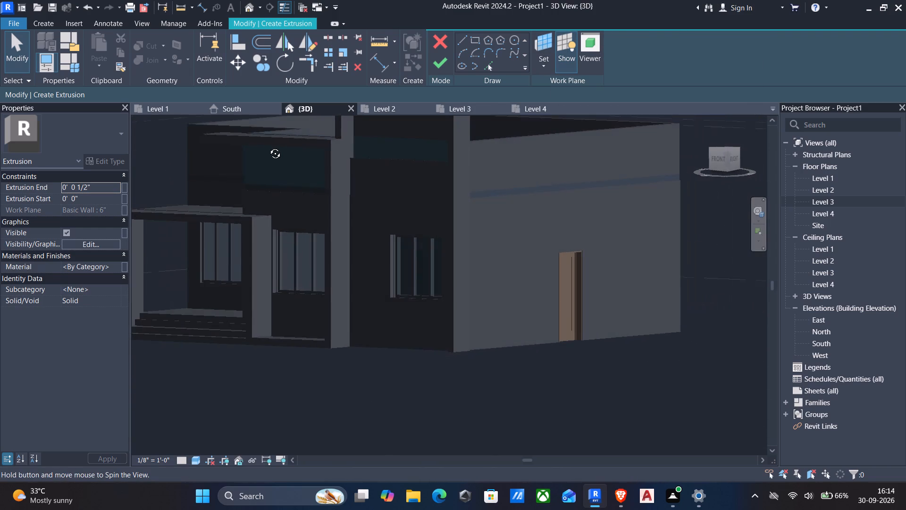
{"action": "middle_click_drag", "start_coordinate": [268, 146], "coordinate": [451, 171], "text": "shift"}
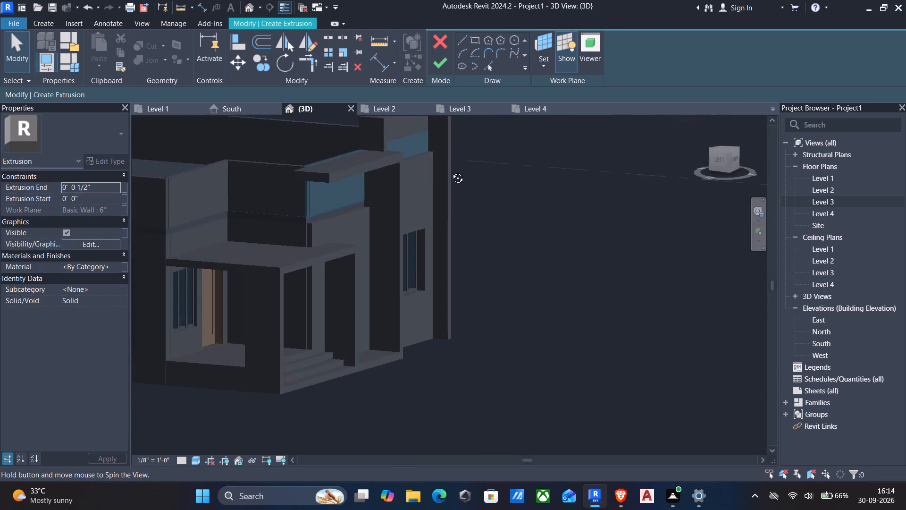
{"action": "middle_click_drag", "start_coordinate": [451, 171], "coordinate": [342, 209], "text": "shift"}
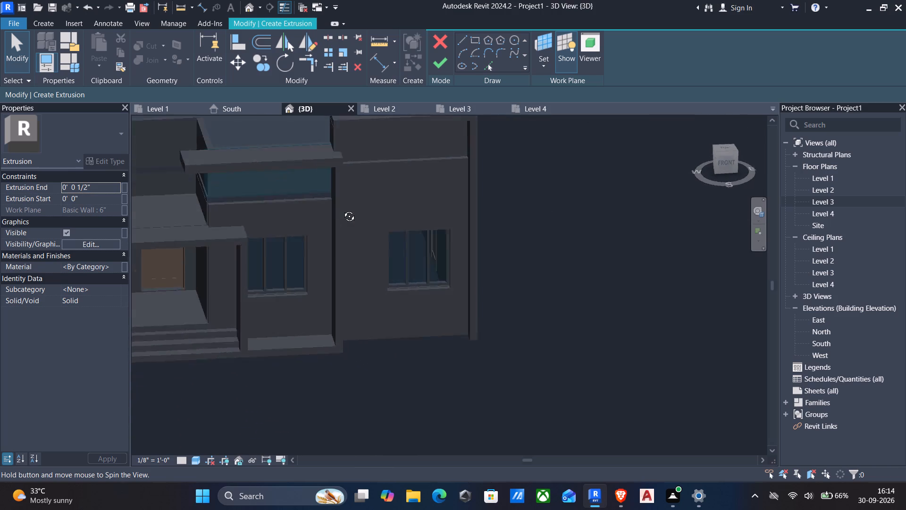
{"action": "middle_click_drag", "start_coordinate": [342, 209], "coordinate": [336, 204], "text": "shift"}
{"action": "middle_click_drag", "start_coordinate": [331, 218], "coordinate": [408, 168], "text": "shift"}
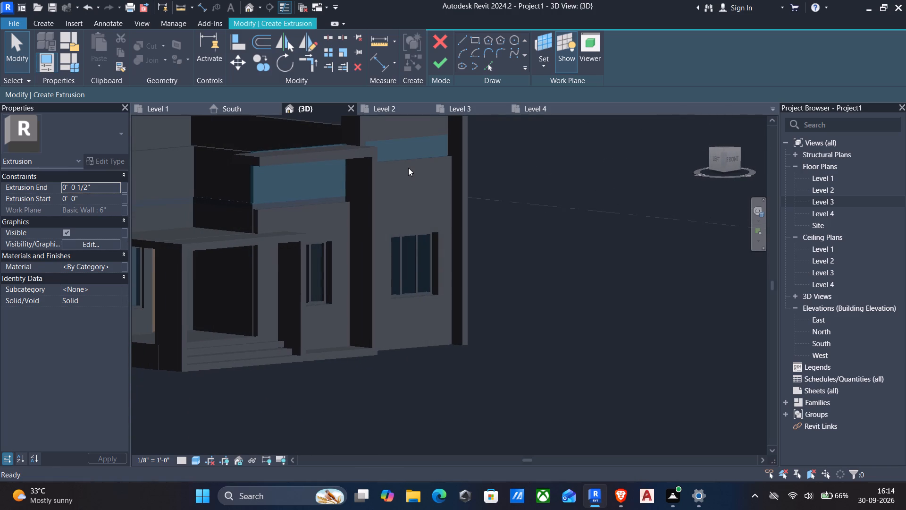
{"action": "key", "text": "Escape"}
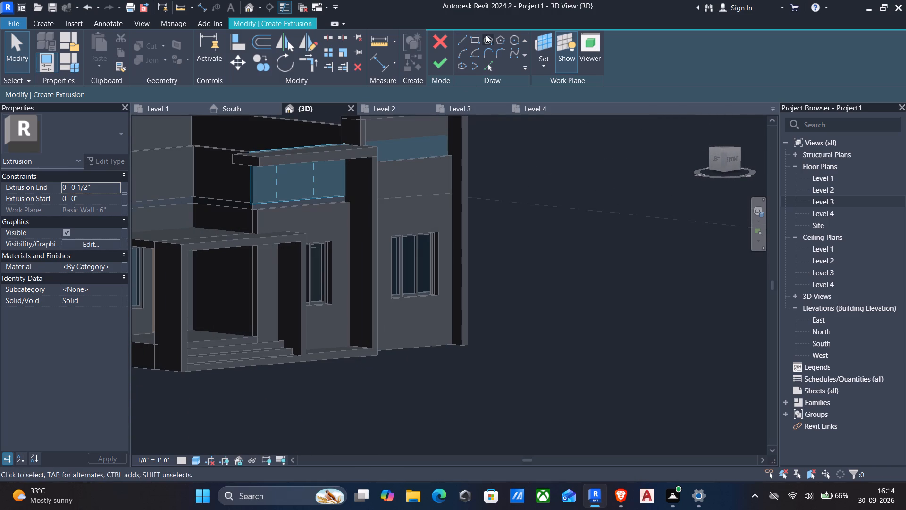
Extrude a rectangle about 9'-3" by 2'-6", 1/2" deep, on the parapet face beneath the overhanging beam, and finish the model.
{"action": "left_click", "coordinate": [478, 41]}
{"action": "scroll", "coordinate": [346, 201], "scroll_direction": "up", "scroll_amount": 4}
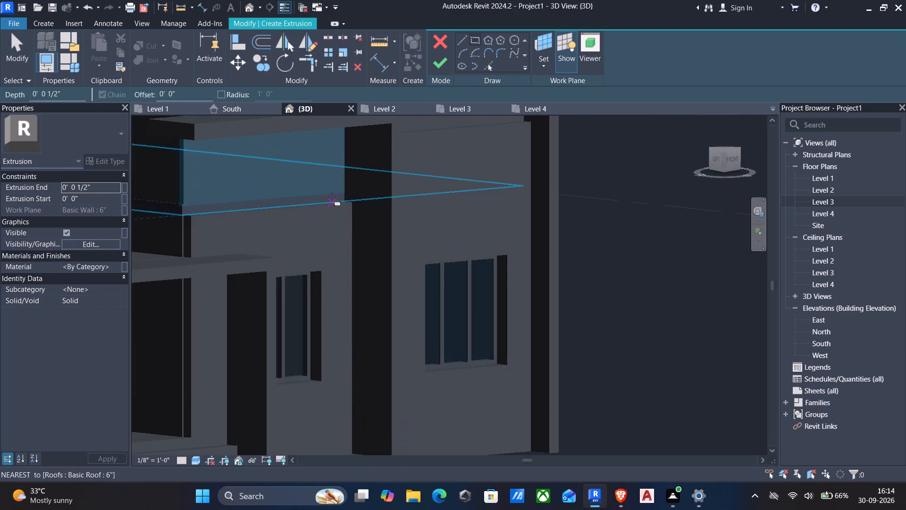
{"action": "left_click", "coordinate": [342, 193]}
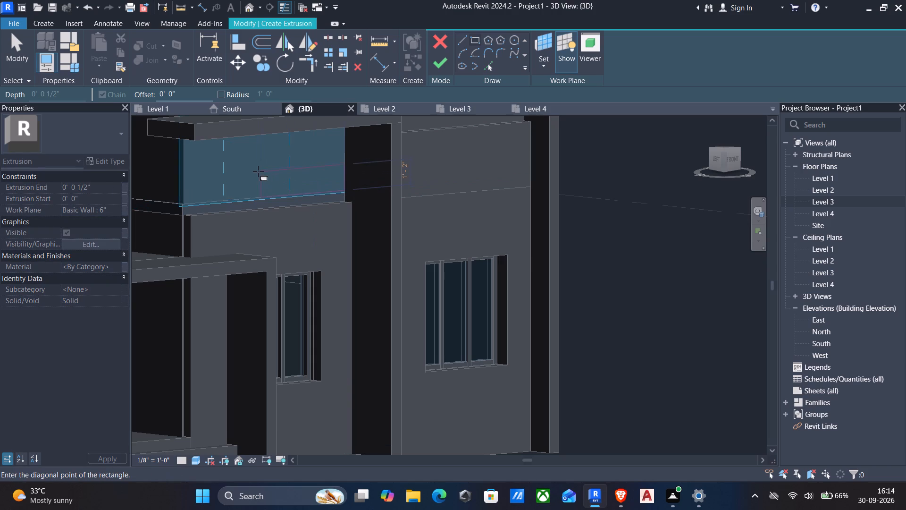
{"action": "left_click", "coordinate": [191, 147]}
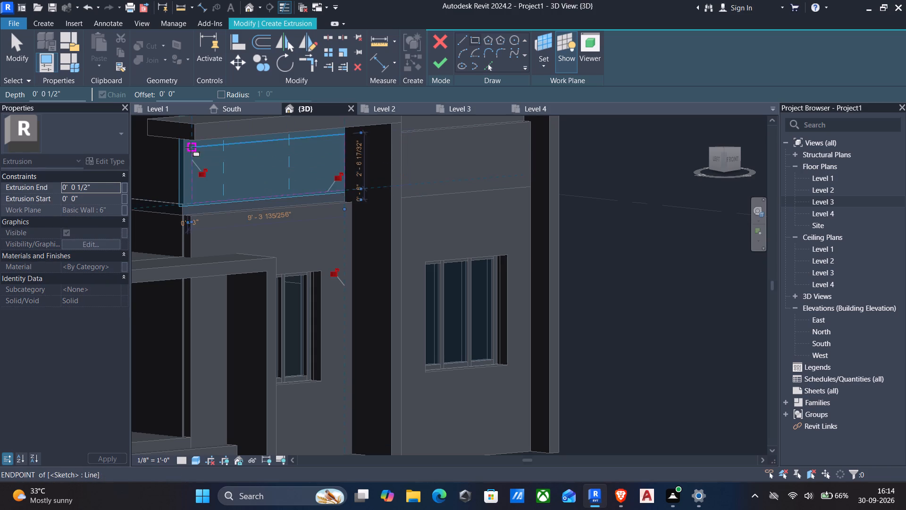
{"action": "key", "text": "Escape"}
{"action": "left_click", "coordinate": [446, 68]}
{"action": "scroll", "coordinate": [418, 113], "scroll_direction": "down", "scroll_amount": 1}
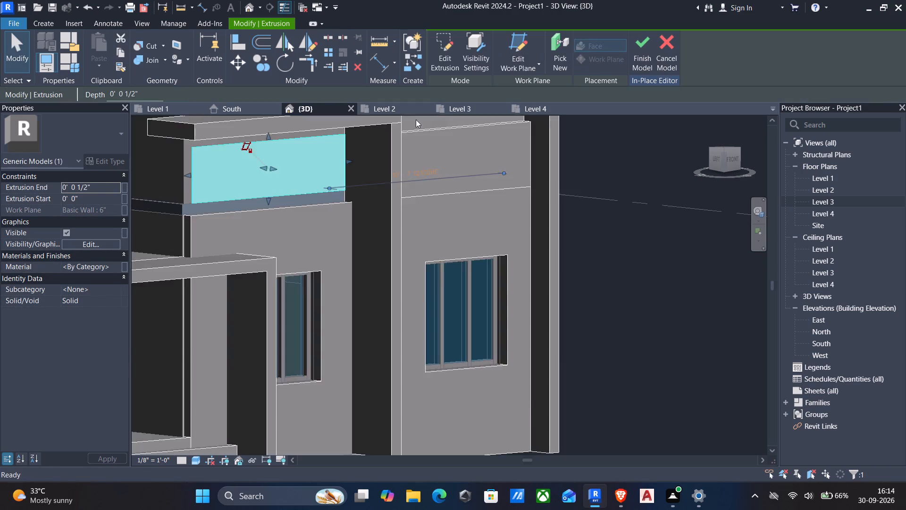
{"action": "scroll", "coordinate": [416, 119], "scroll_direction": "down", "scroll_amount": 2}
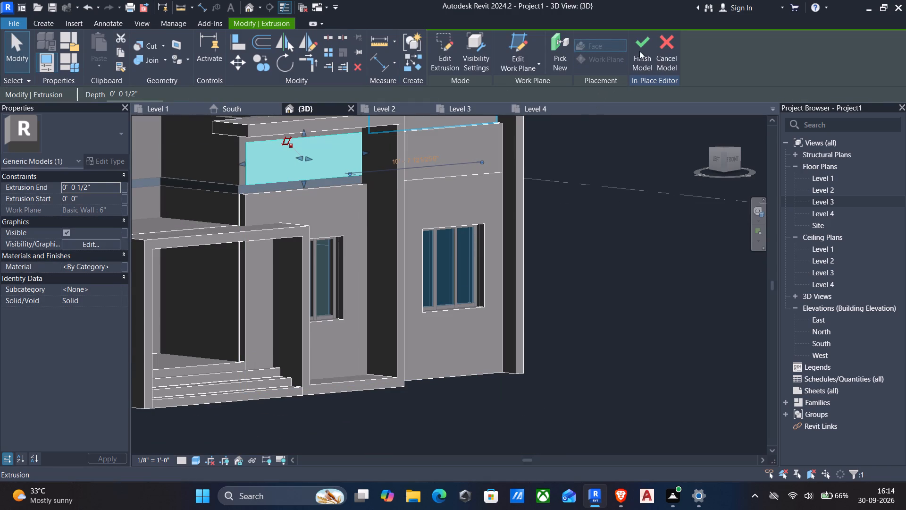
{"action": "left_click", "coordinate": [641, 47]}
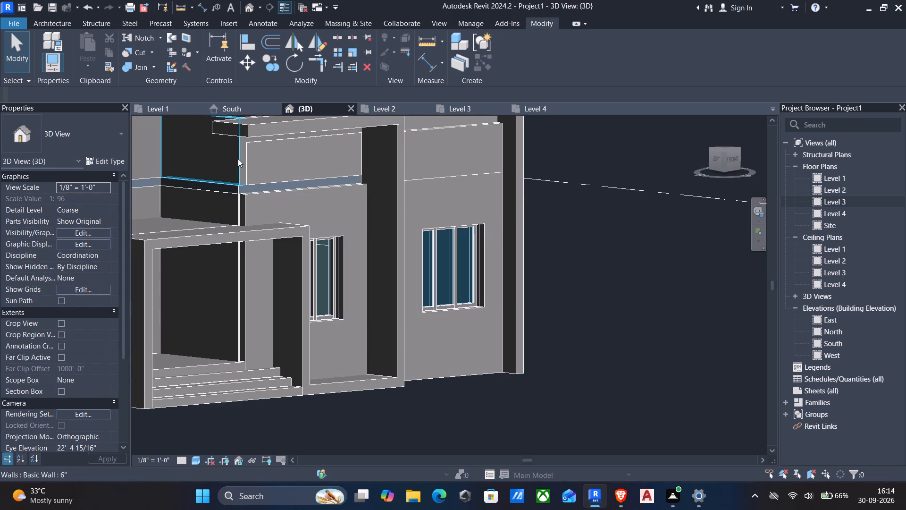
Reopen the new parapet-face panel for in-place editing and align its front face with the lower infill's front face.
{"action": "left_click", "coordinate": [251, 154]}
{"action": "left_click", "coordinate": [520, 57]}
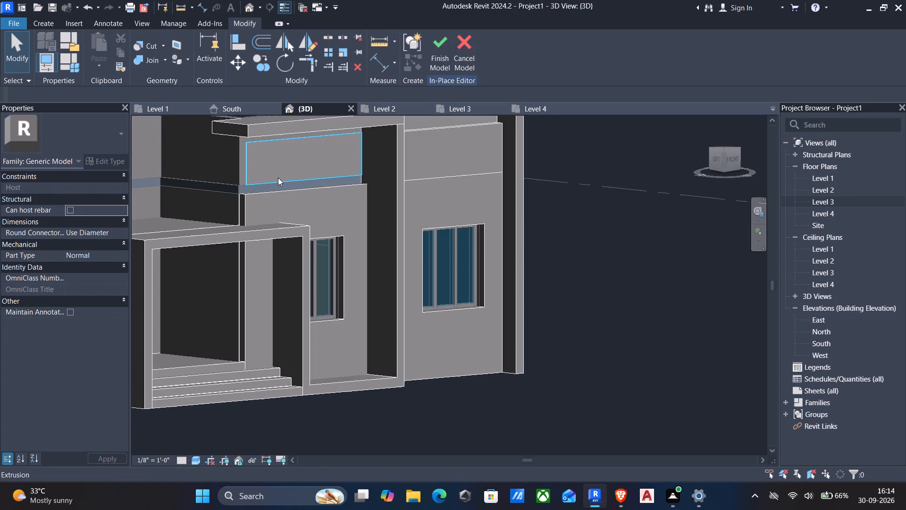
{"action": "middle_click_drag", "start_coordinate": [278, 178], "coordinate": [298, 212], "text": "shift"}
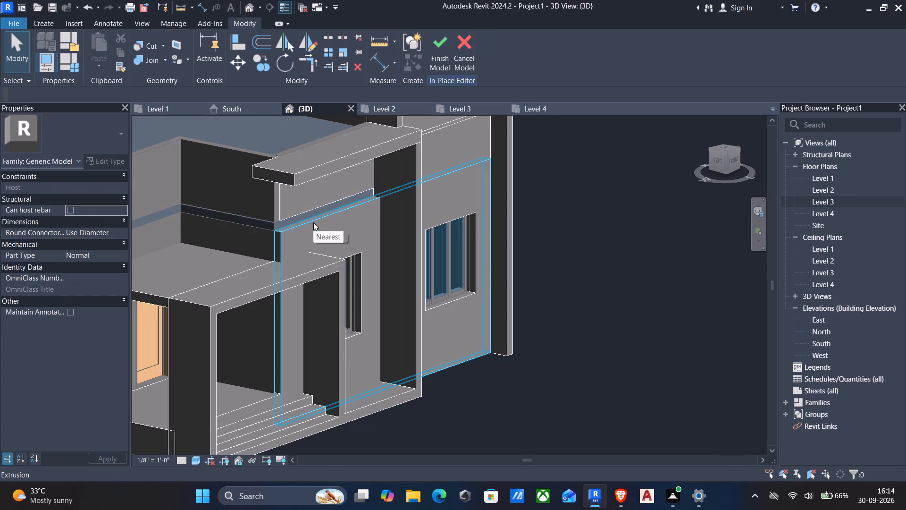
{"action": "type", "text": "al"}
{"action": "left_click", "coordinate": [313, 222]}
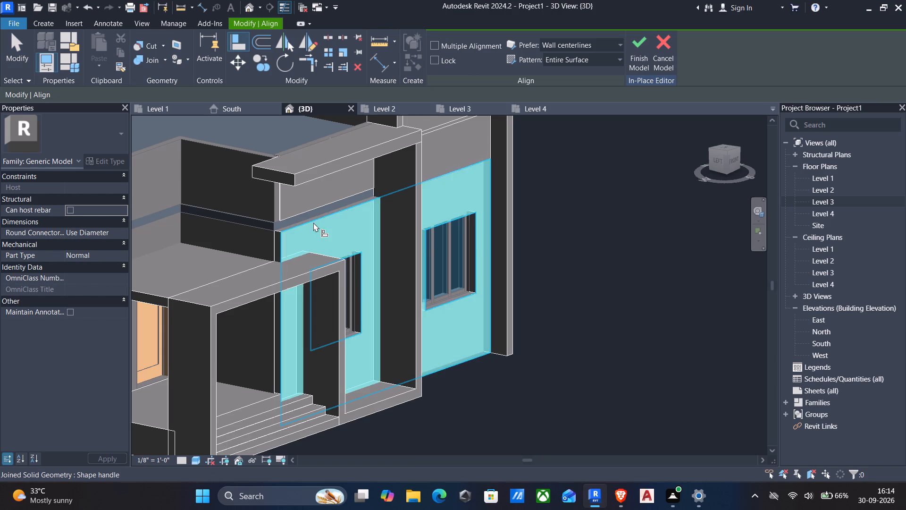
{"action": "left_click", "coordinate": [284, 214]}
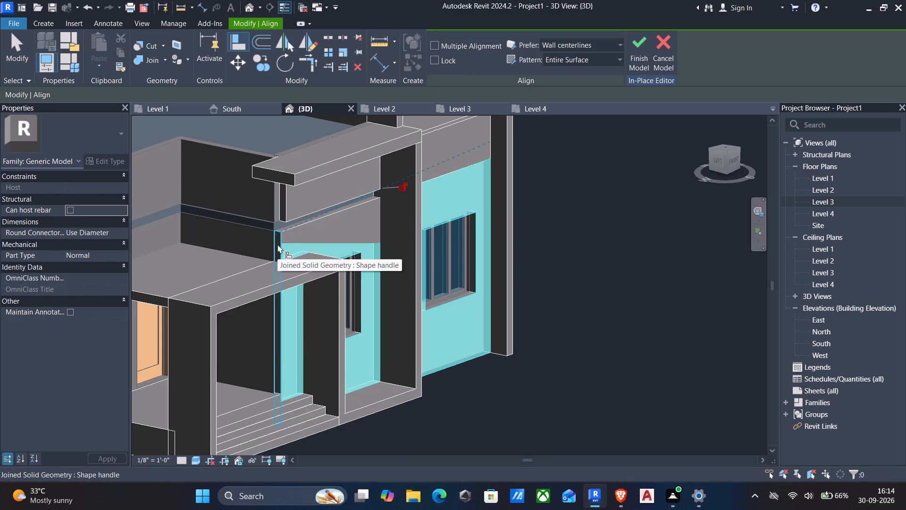
Align the panel's free end with the lower infill's end face at the porch-side corner.
{"action": "key", "text": "Escape"}
{"action": "left_click", "coordinate": [277, 244]}
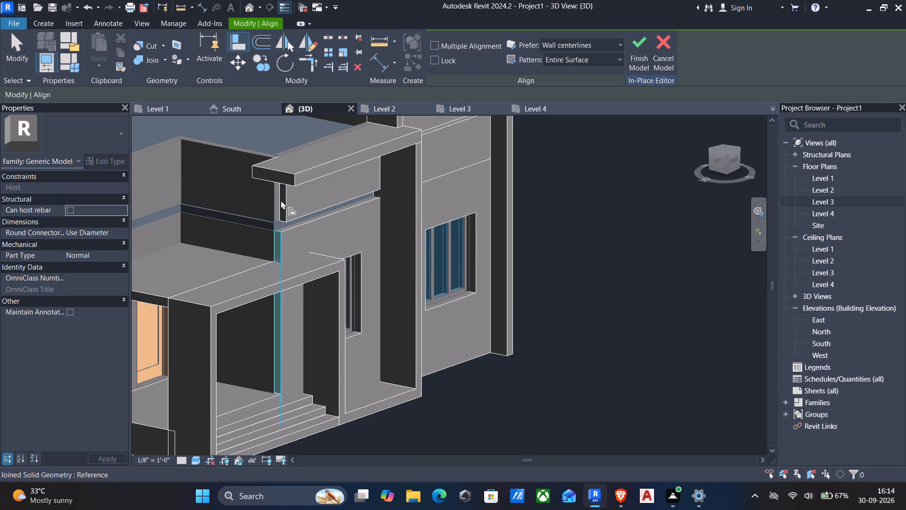
{"action": "left_click", "coordinate": [281, 200]}
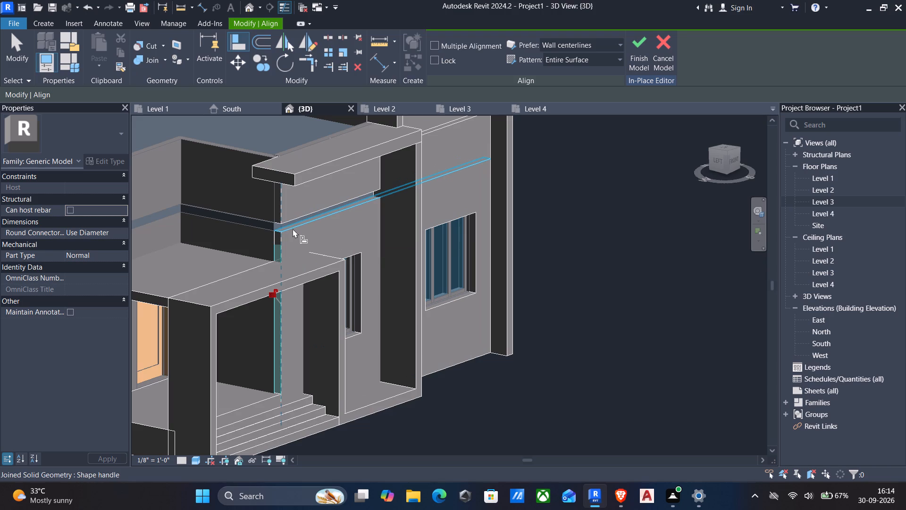
Align the panel's bottom face with the top of the lower infill.
{"action": "middle_click_drag", "start_coordinate": [293, 229], "coordinate": [329, 151], "text": "shift"}
{"action": "middle_click_drag", "start_coordinate": [296, 231], "coordinate": [268, 248], "text": "shift"}
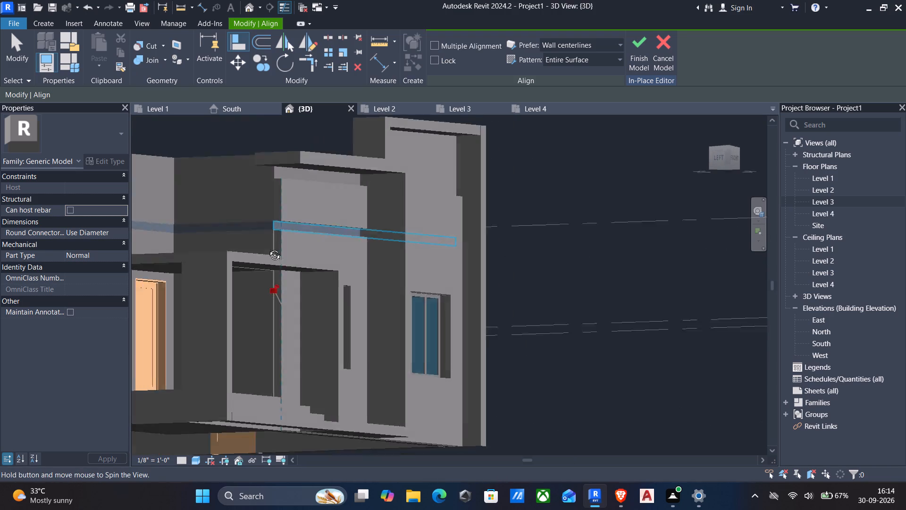
{"action": "middle_click_drag", "start_coordinate": [268, 248], "coordinate": [212, 365], "text": "shift"}
{"action": "key", "text": "Escape"}
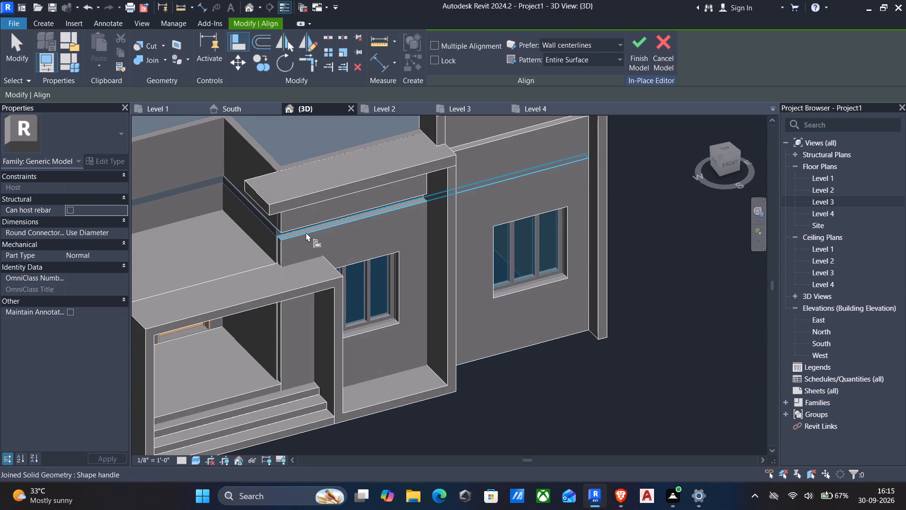
{"action": "left_click", "coordinate": [303, 232]}
{"action": "middle_click_drag", "start_coordinate": [301, 248], "coordinate": [339, 144], "text": "shift"}
{"action": "middle_click_drag", "start_coordinate": [370, 243], "coordinate": [361, 210], "text": "shift"}
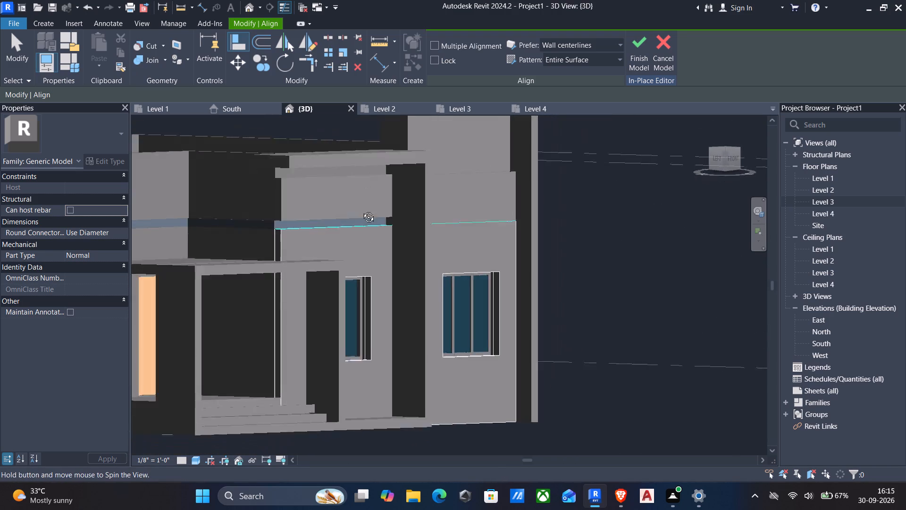
{"action": "middle_click_drag", "start_coordinate": [361, 210], "coordinate": [367, 154], "text": "shift"}
{"action": "scroll", "coordinate": [378, 269], "scroll_direction": "up", "scroll_amount": 3}
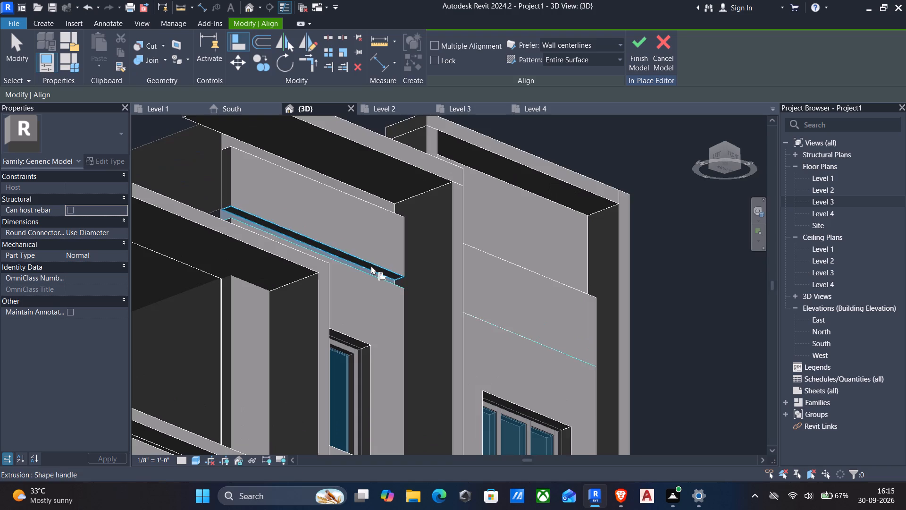
{"action": "left_click", "coordinate": [371, 265]}
{"action": "scroll", "coordinate": [368, 285], "scroll_direction": "down", "scroll_amount": 4}
Align the panel's top face with the underside of the overhanging beam.
{"action": "key", "text": "Escape"}
{"action": "middle_click_drag", "start_coordinate": [382, 306], "coordinate": [344, 347], "text": "shift"}
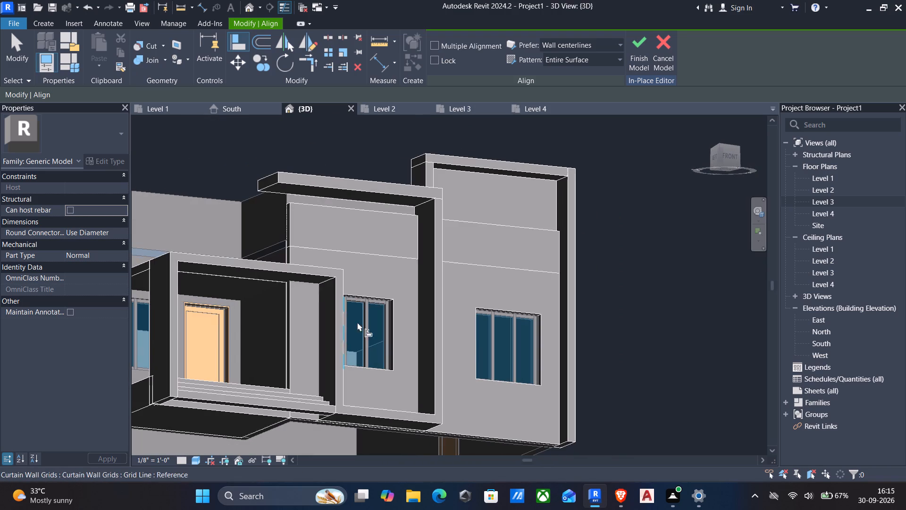
{"action": "left_click", "coordinate": [347, 190]}
{"action": "middle_click_drag", "start_coordinate": [337, 209], "coordinate": [306, 278], "text": "shift"}
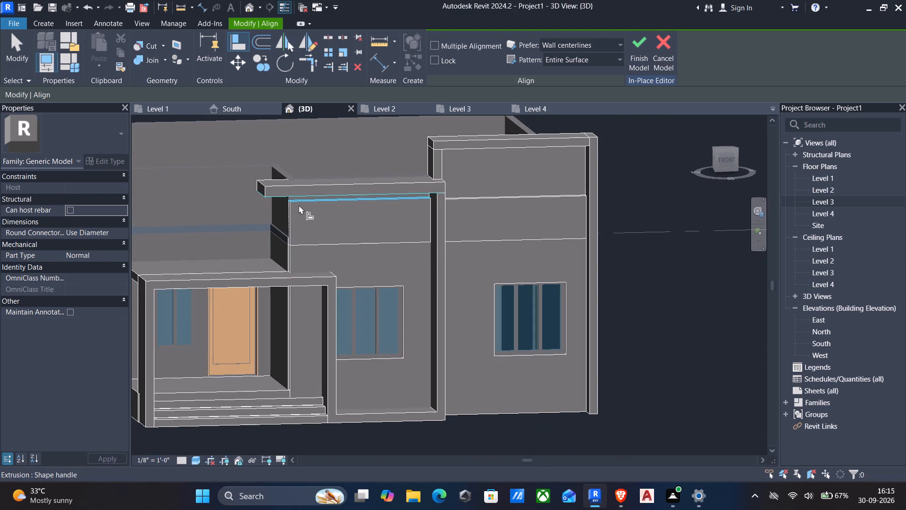
{"action": "left_click", "coordinate": [299, 198]}
{"action": "key", "text": "Escape"}
Align the lower infill's end face with the side face of the 9" wall above the porch roof.
{"action": "scroll", "coordinate": [315, 243], "scroll_direction": "down", "scroll_amount": 2}
{"action": "middle_click_drag", "start_coordinate": [320, 253], "coordinate": [329, 253], "text": "shift"}
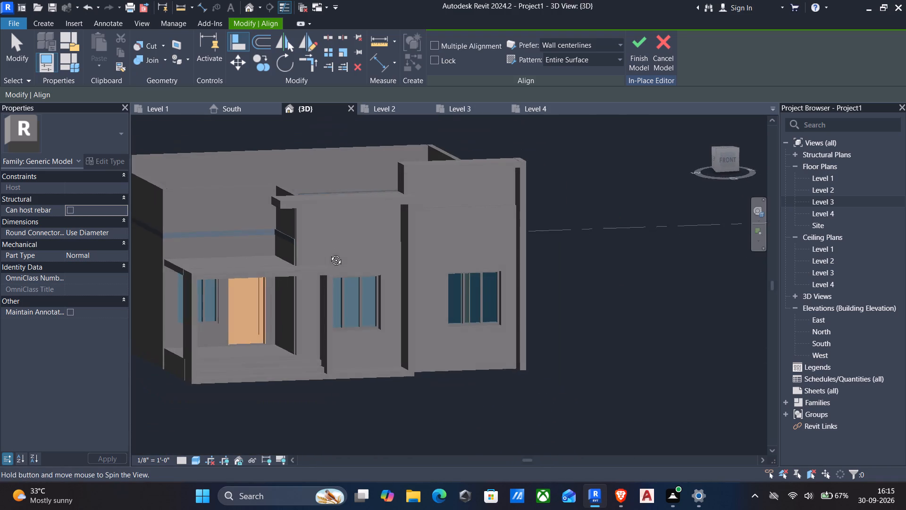
{"action": "middle_click_drag", "start_coordinate": [329, 253], "coordinate": [492, 284], "text": "shift"}
{"action": "scroll", "coordinate": [286, 246], "scroll_direction": "up", "scroll_amount": 9}
{"action": "middle_click_drag", "start_coordinate": [284, 248], "coordinate": [182, 247], "text": "shift"}
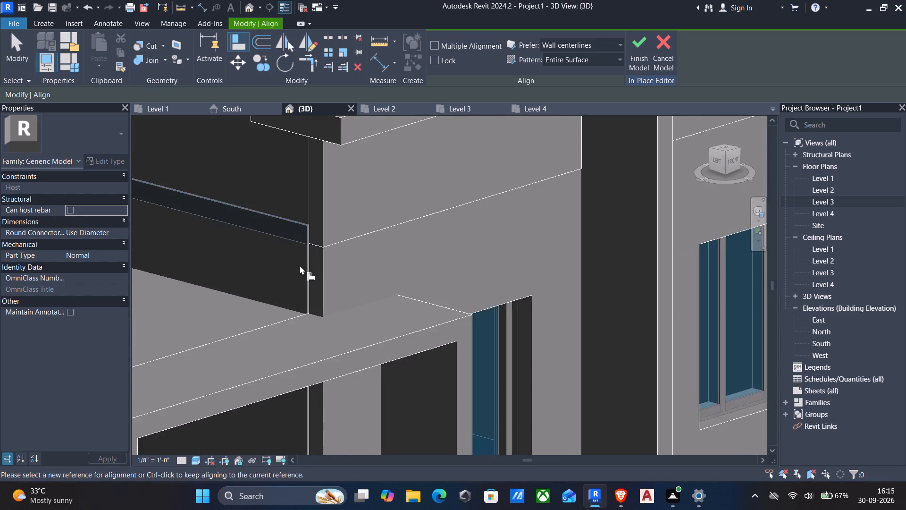
{"action": "middle_click_drag", "start_coordinate": [300, 265], "coordinate": [273, 271]}
{"action": "scroll", "coordinate": [274, 271], "scroll_direction": "down", "scroll_amount": 3, "text": "shift"}
{"action": "scroll", "coordinate": [328, 253], "scroll_direction": "up", "scroll_amount": 4}
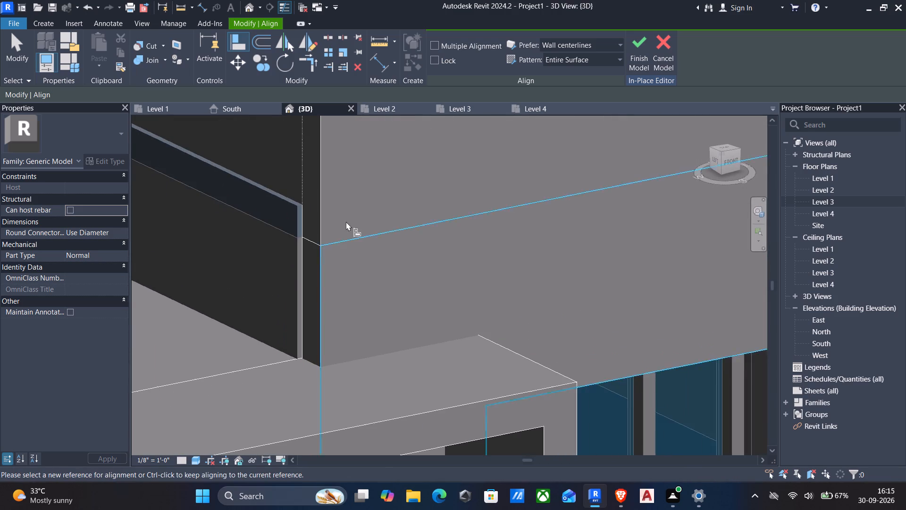
{"action": "scroll", "coordinate": [346, 221], "scroll_direction": "down", "scroll_amount": 5}
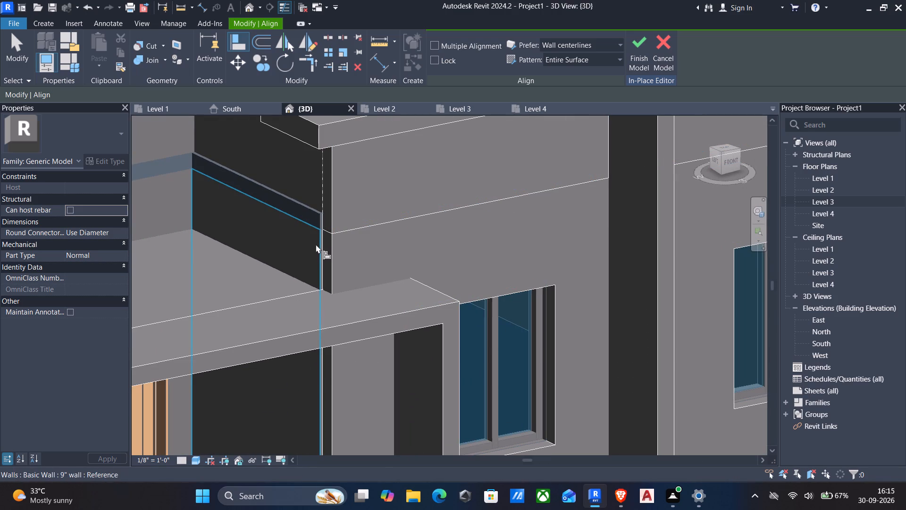
{"action": "left_click", "coordinate": [316, 244]}
{"action": "left_click", "coordinate": [330, 241]}
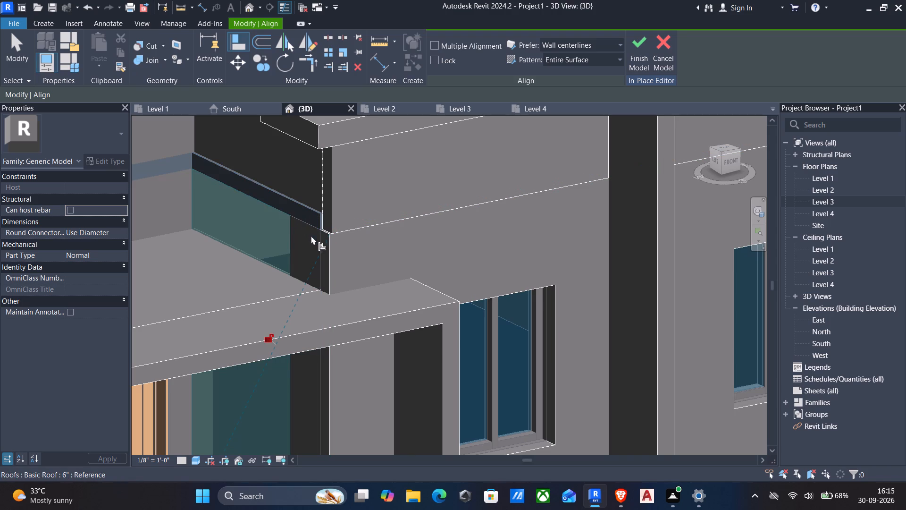
{"action": "key", "text": "Escape"}
Align the panel's end face with the lower infill's adjusted end face.
{"action": "left_click", "coordinate": [323, 251]}
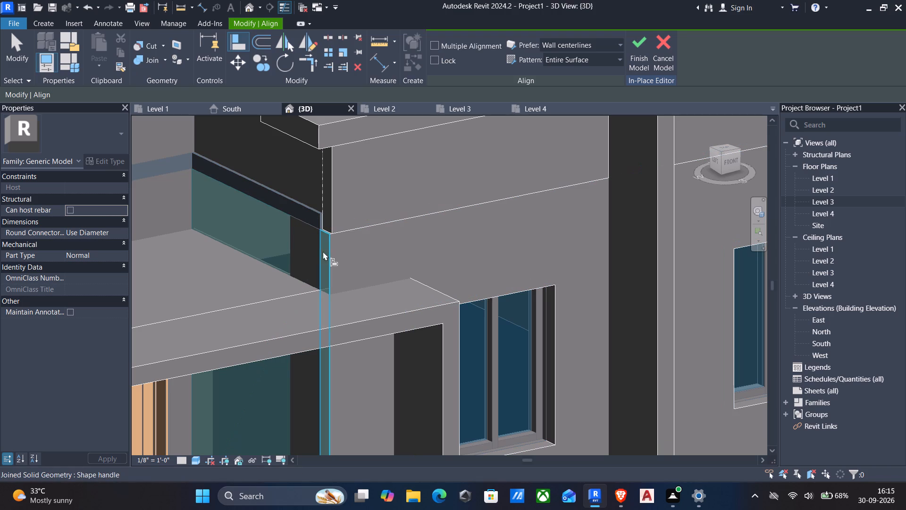
{"action": "left_click", "coordinate": [328, 218]}
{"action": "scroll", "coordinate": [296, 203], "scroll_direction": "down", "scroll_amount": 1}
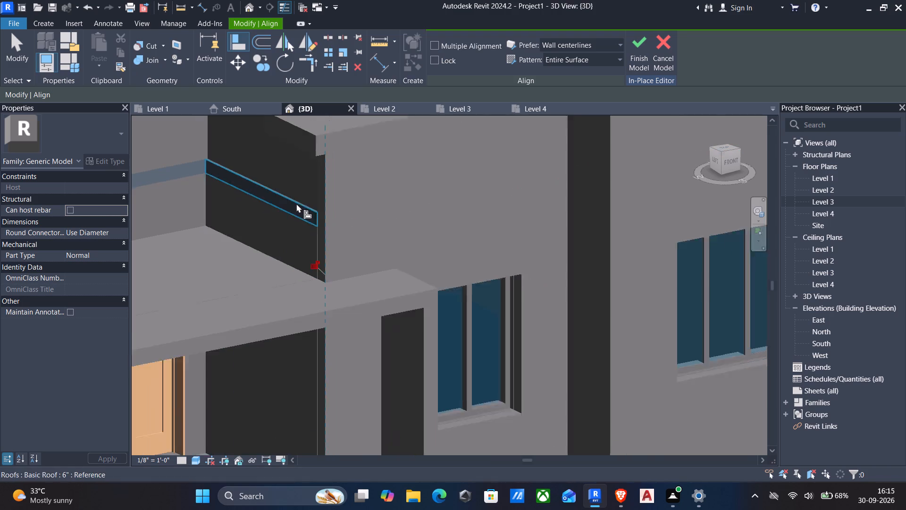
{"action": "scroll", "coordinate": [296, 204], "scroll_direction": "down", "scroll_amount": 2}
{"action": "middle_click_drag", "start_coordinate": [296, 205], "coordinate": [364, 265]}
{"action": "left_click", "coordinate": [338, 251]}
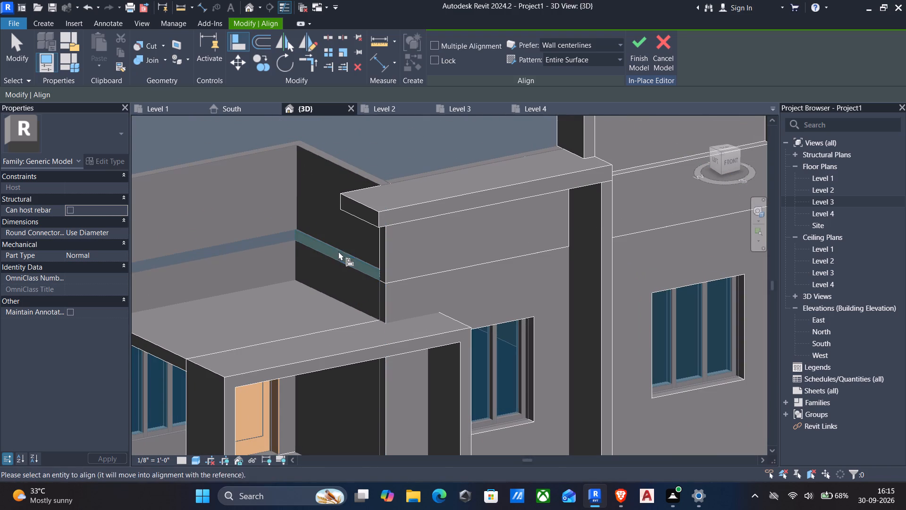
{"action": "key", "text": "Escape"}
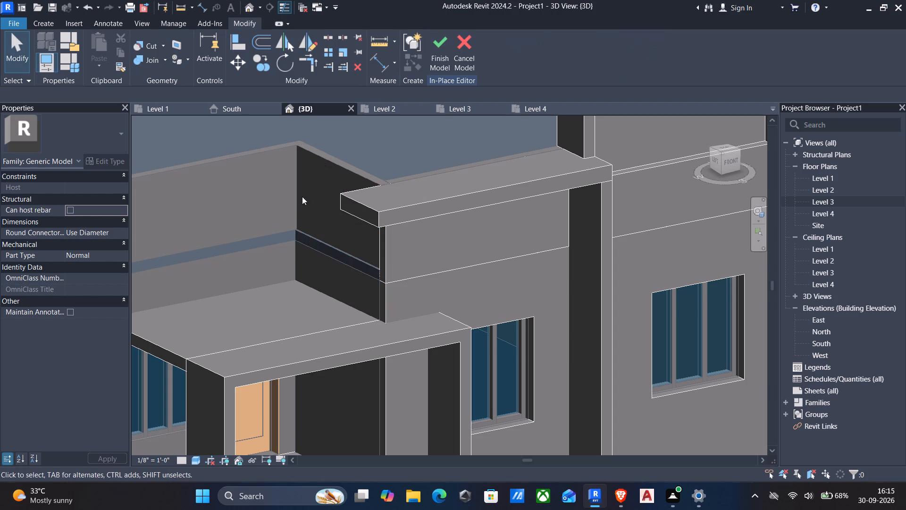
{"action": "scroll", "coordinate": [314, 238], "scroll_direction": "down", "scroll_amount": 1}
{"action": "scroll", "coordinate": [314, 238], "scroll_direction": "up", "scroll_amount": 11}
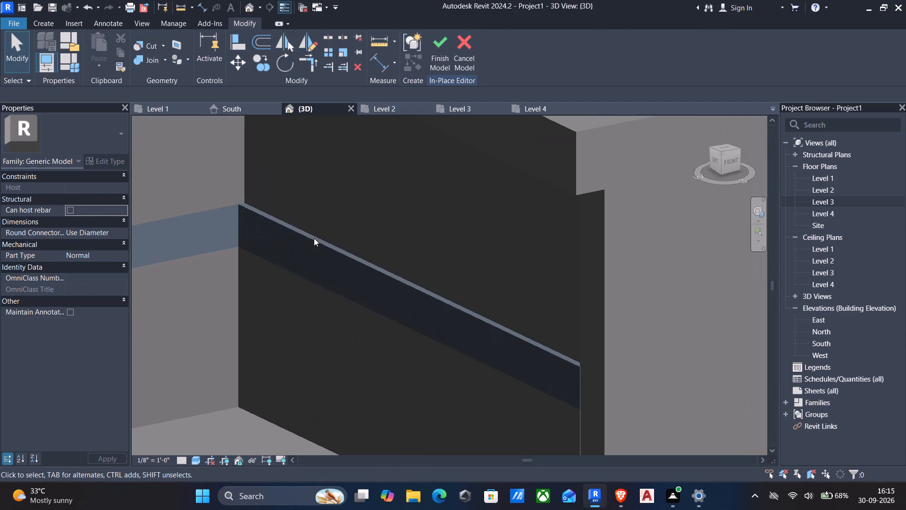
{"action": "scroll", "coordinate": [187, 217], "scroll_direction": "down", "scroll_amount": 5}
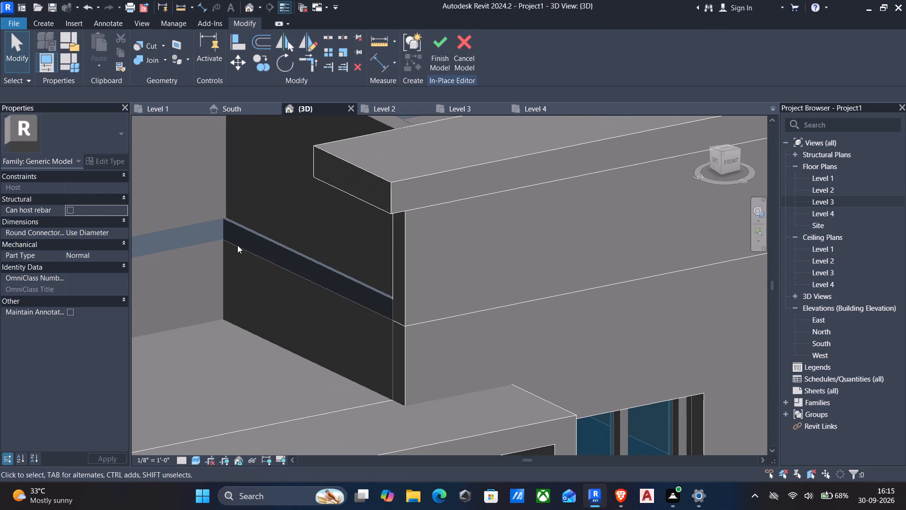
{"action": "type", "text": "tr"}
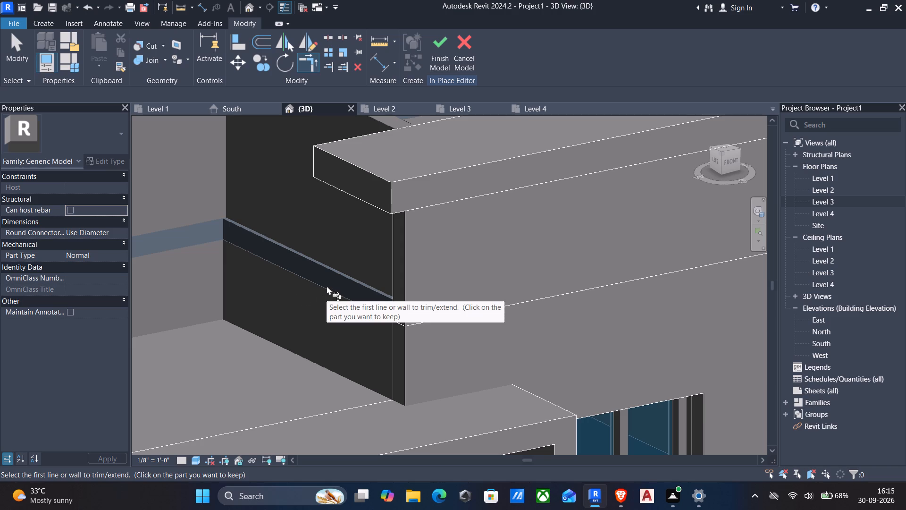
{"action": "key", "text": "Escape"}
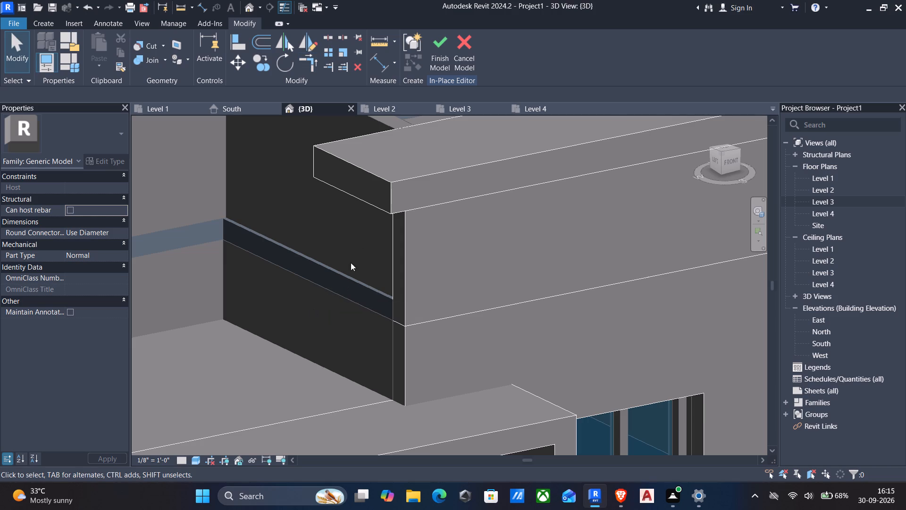
Finish the in-place model containing the parapet-face panel.
{"action": "left_click", "coordinate": [431, 51]}
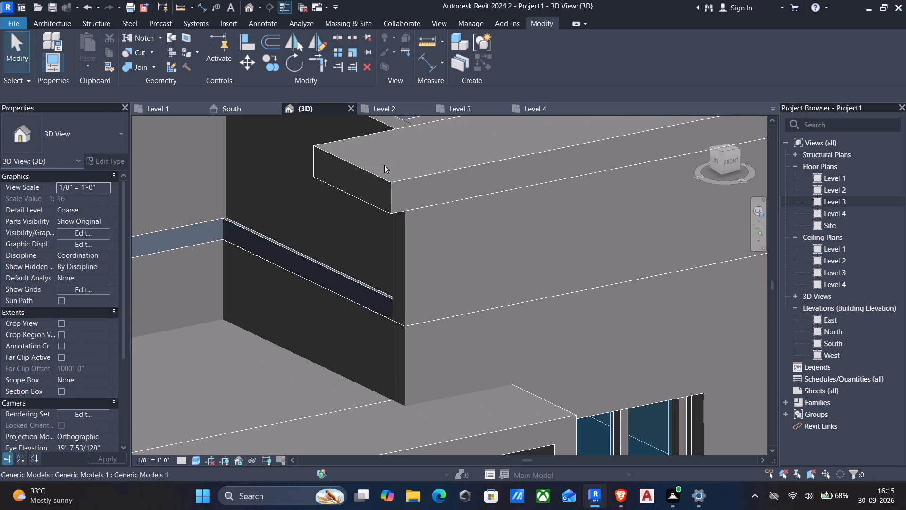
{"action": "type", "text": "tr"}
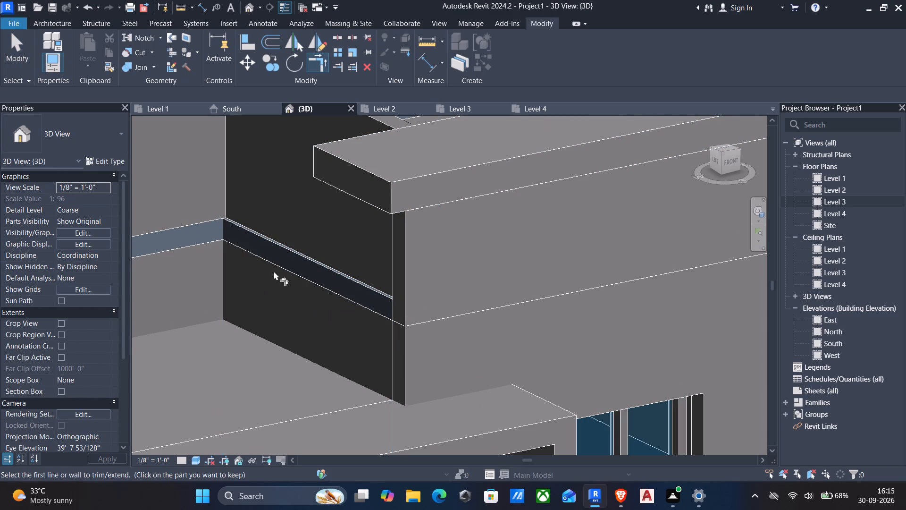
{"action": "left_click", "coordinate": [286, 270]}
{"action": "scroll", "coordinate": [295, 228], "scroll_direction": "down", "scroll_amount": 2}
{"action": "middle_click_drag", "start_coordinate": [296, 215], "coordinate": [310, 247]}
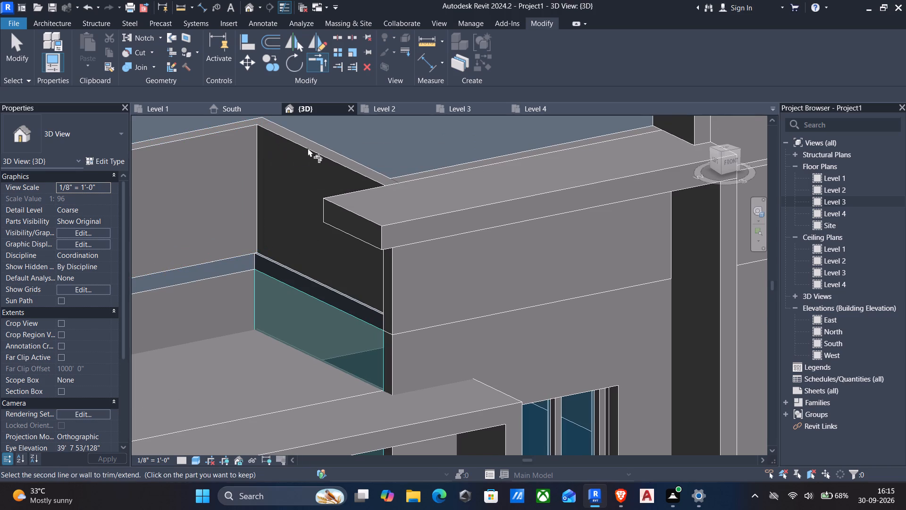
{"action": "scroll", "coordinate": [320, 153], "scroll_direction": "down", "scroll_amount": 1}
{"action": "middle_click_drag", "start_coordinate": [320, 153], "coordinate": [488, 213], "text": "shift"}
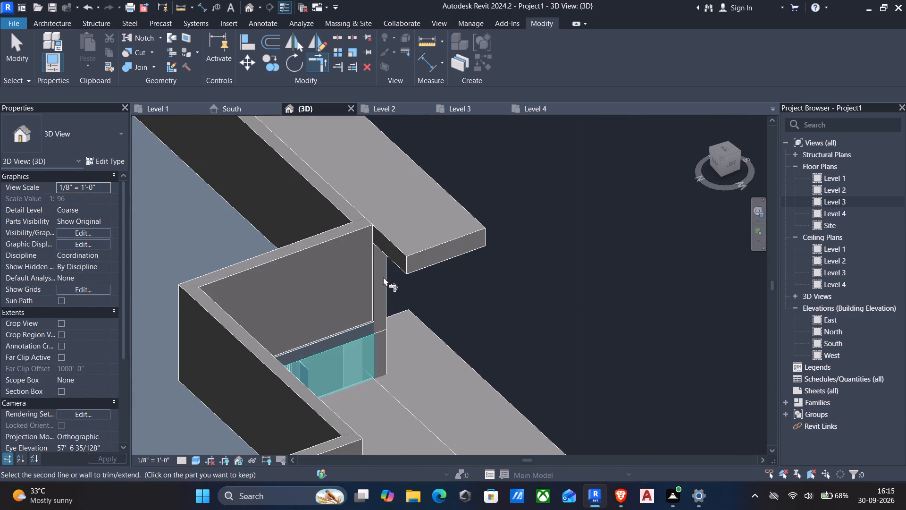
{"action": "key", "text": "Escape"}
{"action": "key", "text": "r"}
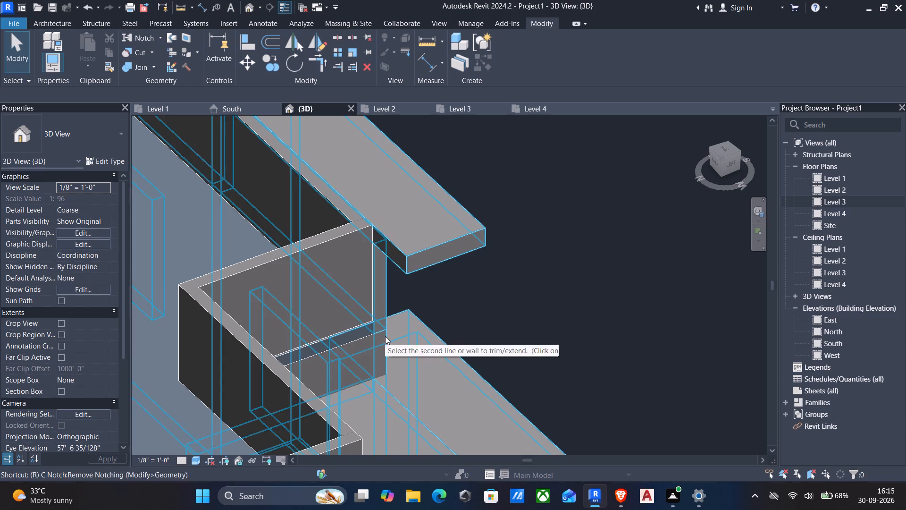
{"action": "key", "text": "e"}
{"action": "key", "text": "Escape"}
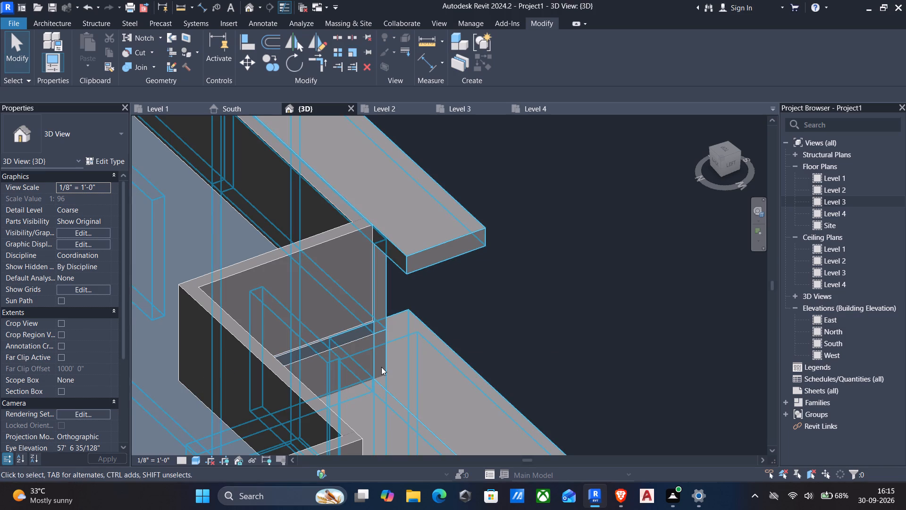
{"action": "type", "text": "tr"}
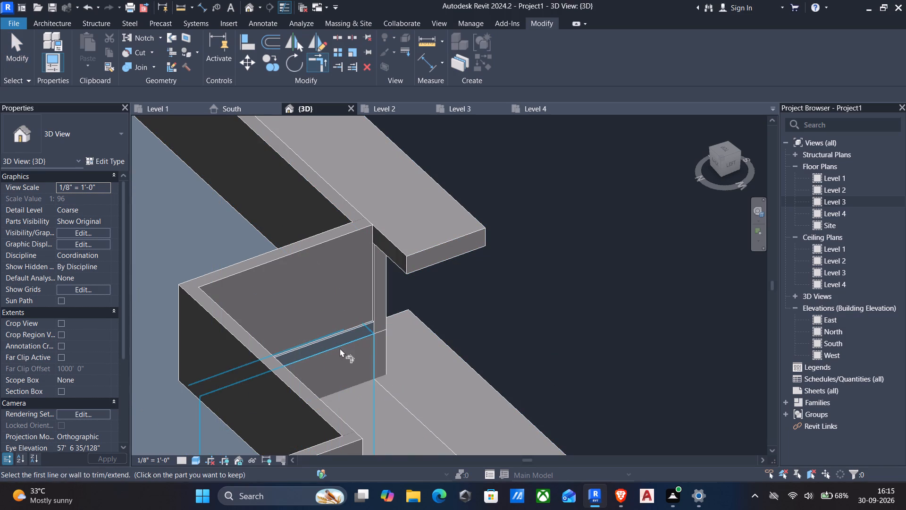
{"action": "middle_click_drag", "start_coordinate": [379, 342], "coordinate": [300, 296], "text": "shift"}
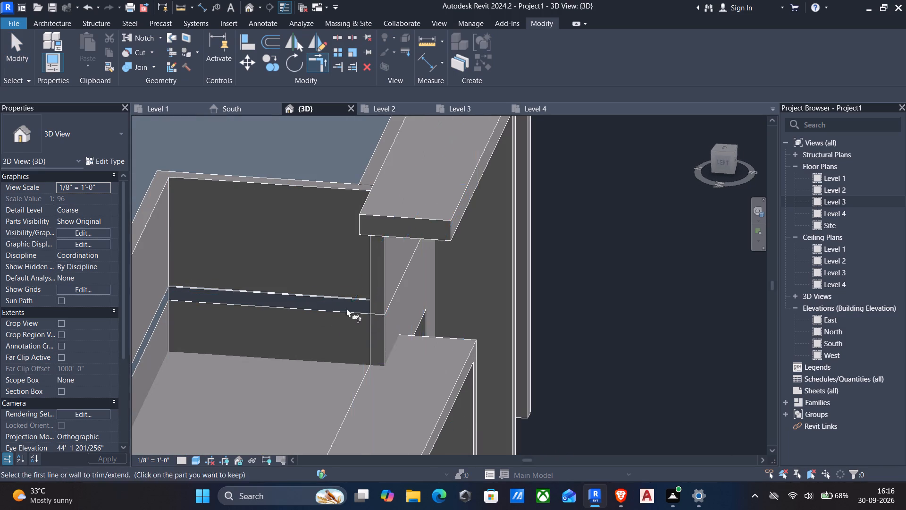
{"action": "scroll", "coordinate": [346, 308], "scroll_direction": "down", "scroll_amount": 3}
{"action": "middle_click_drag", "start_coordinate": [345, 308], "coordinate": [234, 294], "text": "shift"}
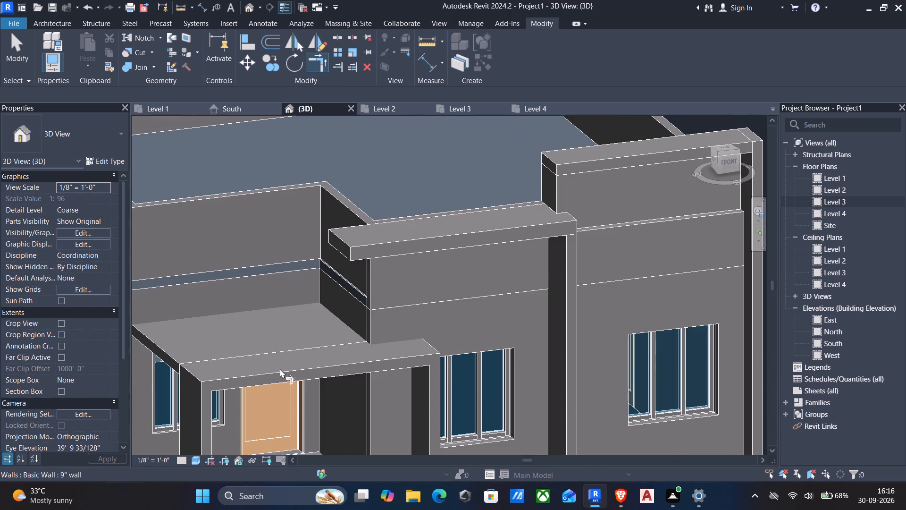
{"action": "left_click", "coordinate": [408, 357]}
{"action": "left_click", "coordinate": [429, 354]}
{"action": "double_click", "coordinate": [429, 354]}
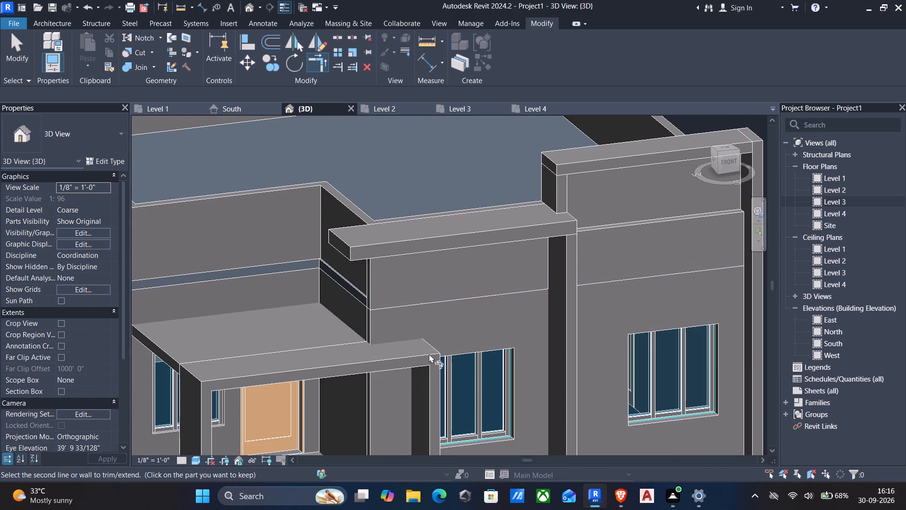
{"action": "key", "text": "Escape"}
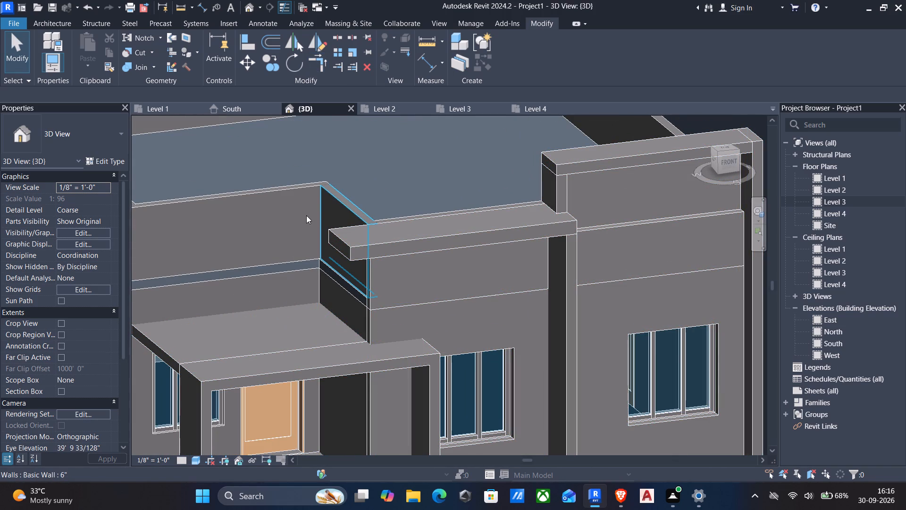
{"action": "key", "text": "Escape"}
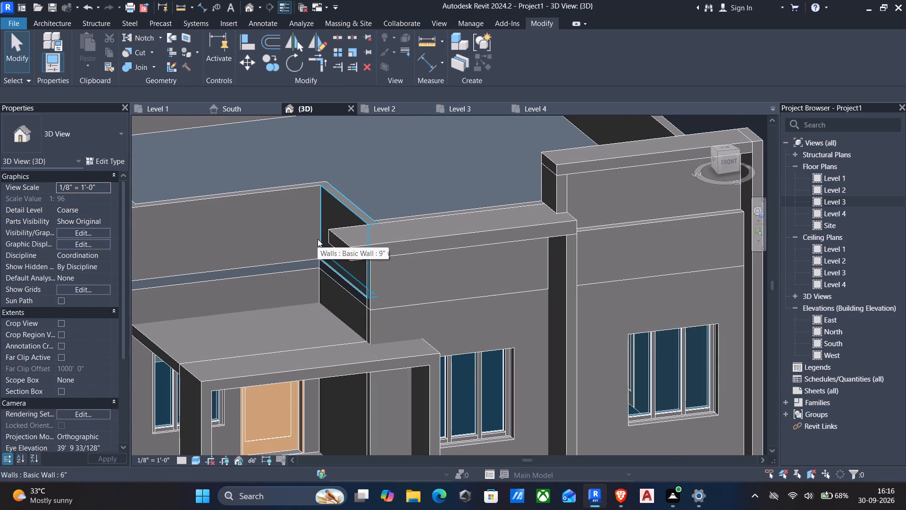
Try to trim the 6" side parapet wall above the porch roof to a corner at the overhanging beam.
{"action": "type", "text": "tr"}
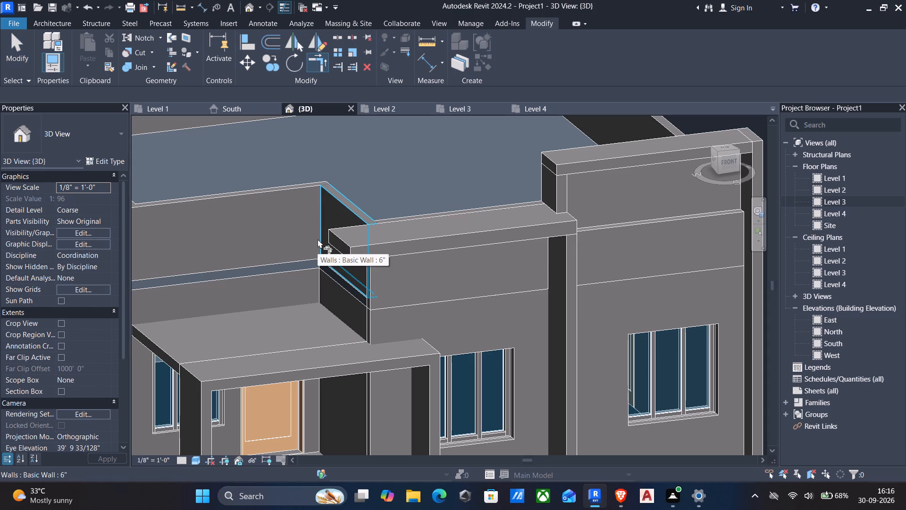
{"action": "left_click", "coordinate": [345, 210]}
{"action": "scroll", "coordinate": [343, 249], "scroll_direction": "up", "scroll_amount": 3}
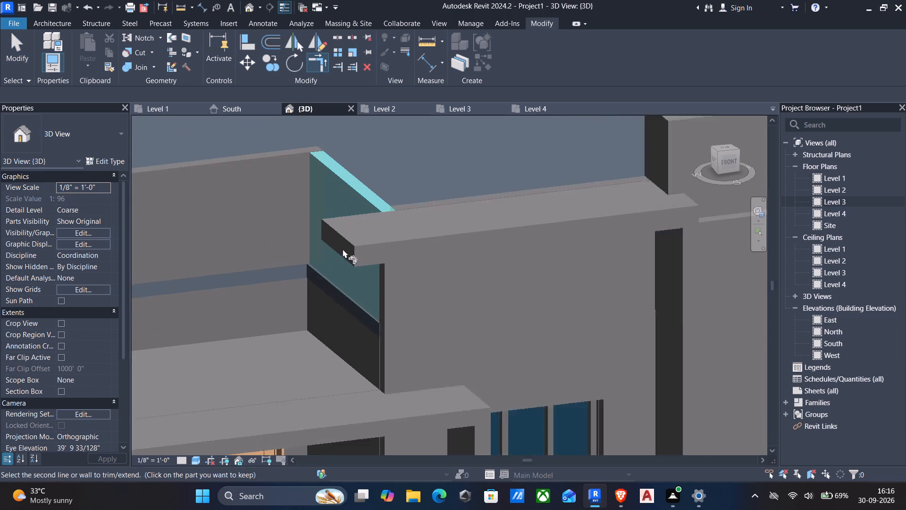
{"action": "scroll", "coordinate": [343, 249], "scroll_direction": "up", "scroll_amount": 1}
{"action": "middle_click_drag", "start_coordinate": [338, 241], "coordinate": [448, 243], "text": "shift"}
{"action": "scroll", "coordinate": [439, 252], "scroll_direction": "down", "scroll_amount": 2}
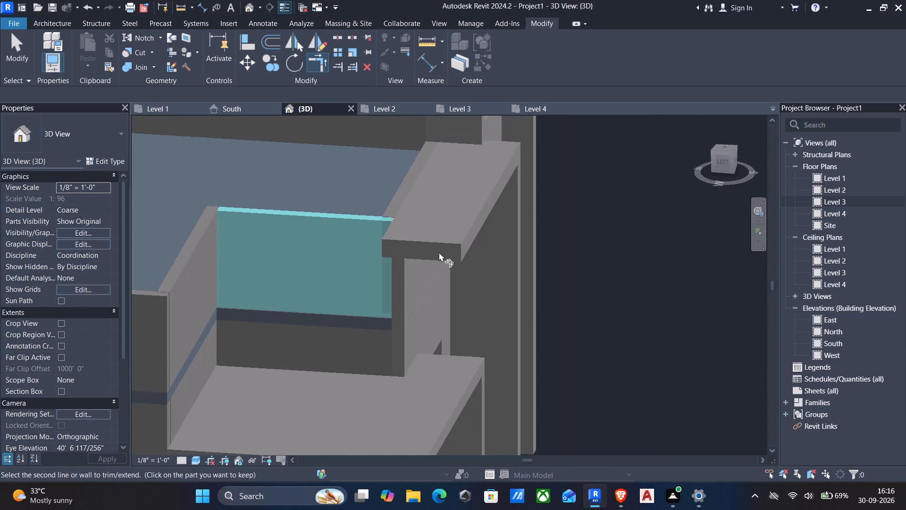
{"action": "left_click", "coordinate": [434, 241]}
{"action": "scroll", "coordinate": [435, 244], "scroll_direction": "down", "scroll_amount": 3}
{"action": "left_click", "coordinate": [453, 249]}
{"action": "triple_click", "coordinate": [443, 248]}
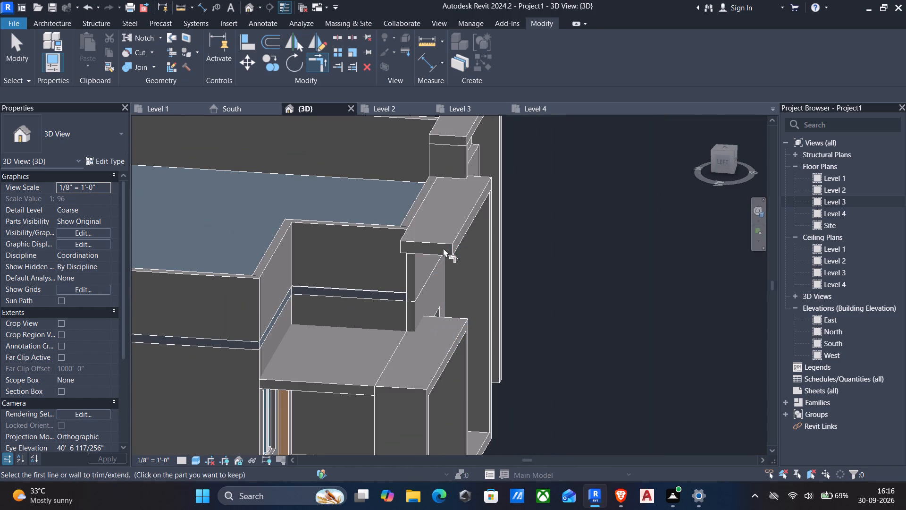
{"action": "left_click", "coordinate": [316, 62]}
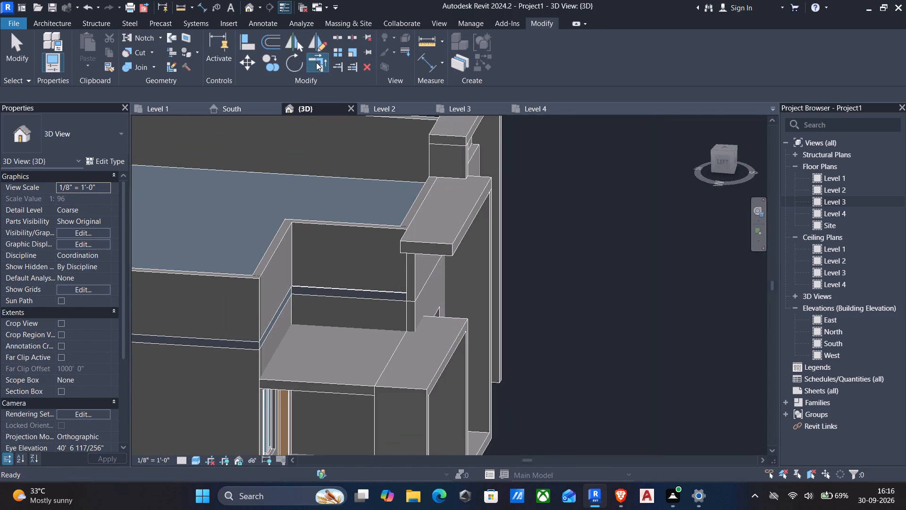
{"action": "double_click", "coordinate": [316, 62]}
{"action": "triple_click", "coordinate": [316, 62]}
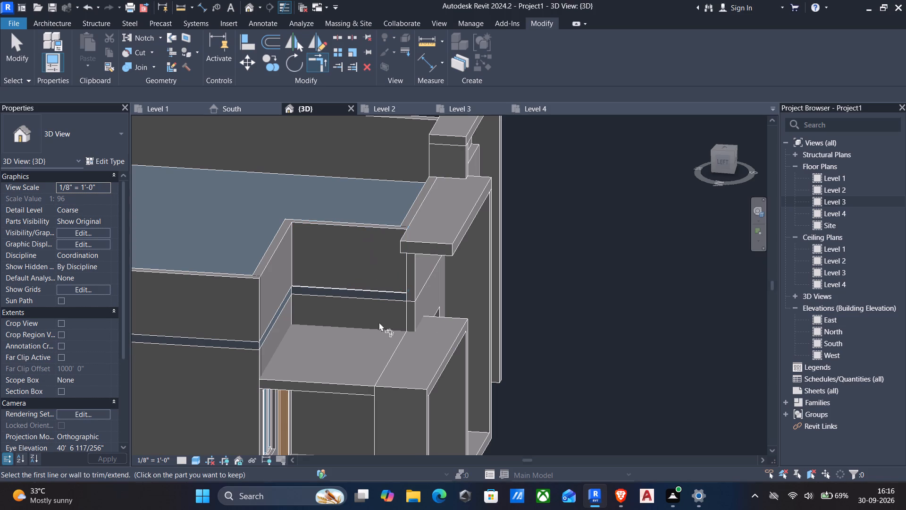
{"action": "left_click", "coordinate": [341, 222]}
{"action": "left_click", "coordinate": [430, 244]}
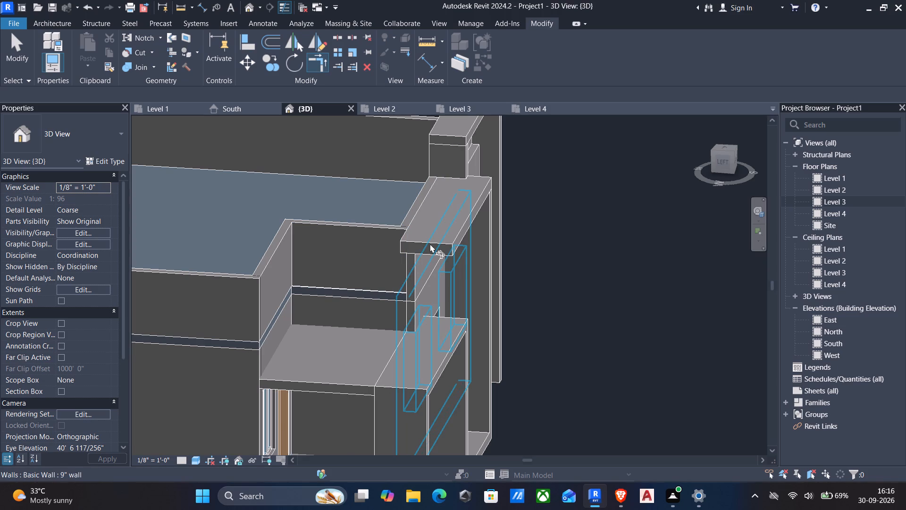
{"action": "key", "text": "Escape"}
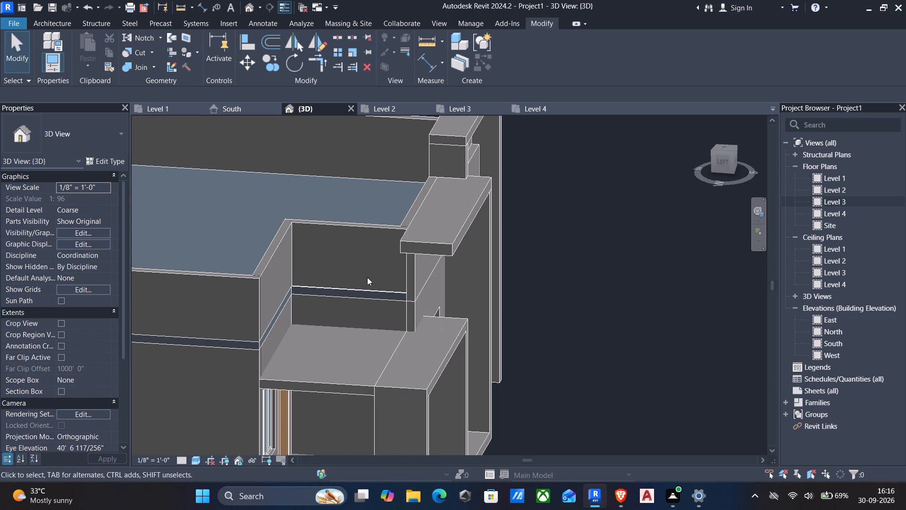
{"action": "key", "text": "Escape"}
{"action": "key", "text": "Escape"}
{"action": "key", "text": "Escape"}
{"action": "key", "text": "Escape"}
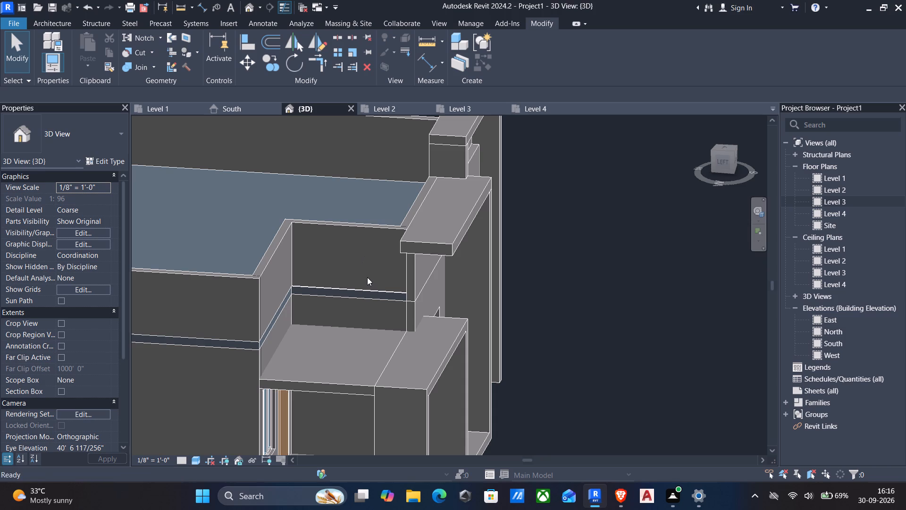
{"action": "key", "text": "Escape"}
Examine the house's facade, parapet walls and beam from several sides, ending at the parapet corner above the porch roof.
{"action": "left_click", "coordinate": [322, 69]}
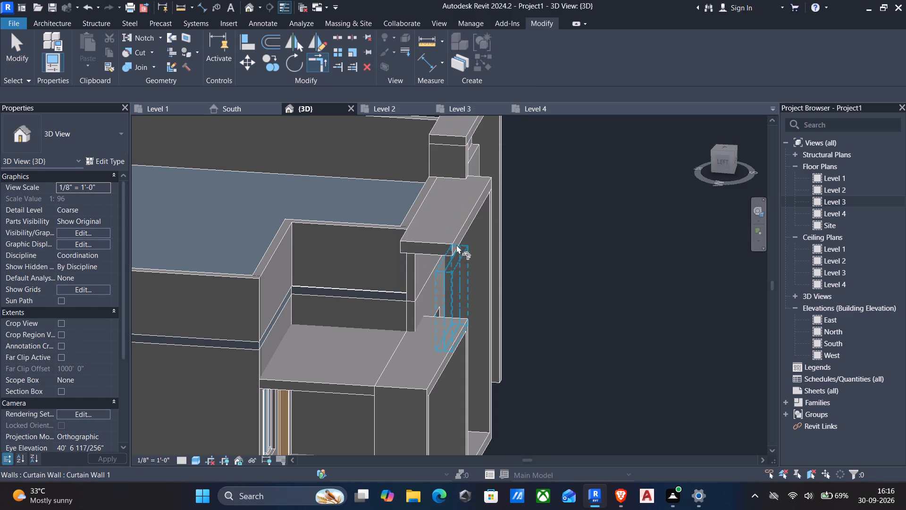
{"action": "middle_click_drag", "start_coordinate": [466, 232], "coordinate": [361, 214], "text": "shift"}
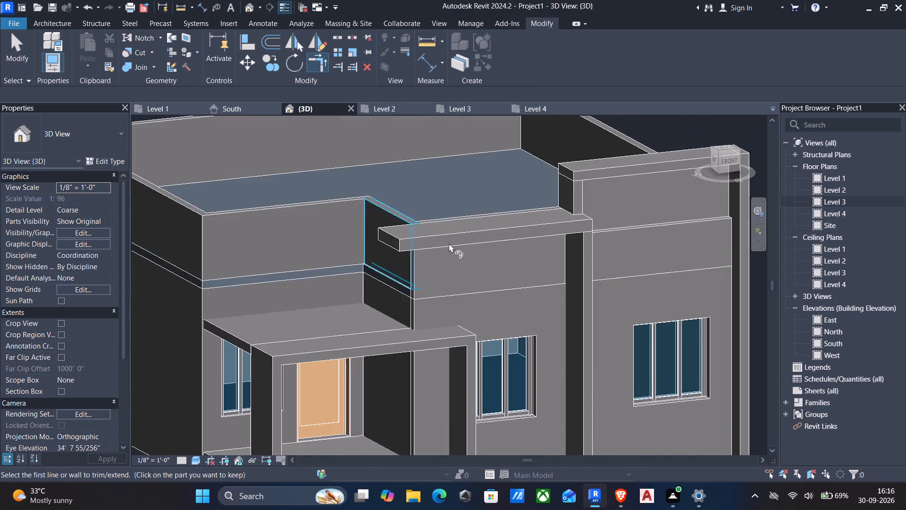
{"action": "scroll", "coordinate": [475, 247], "scroll_direction": "down", "scroll_amount": 2}
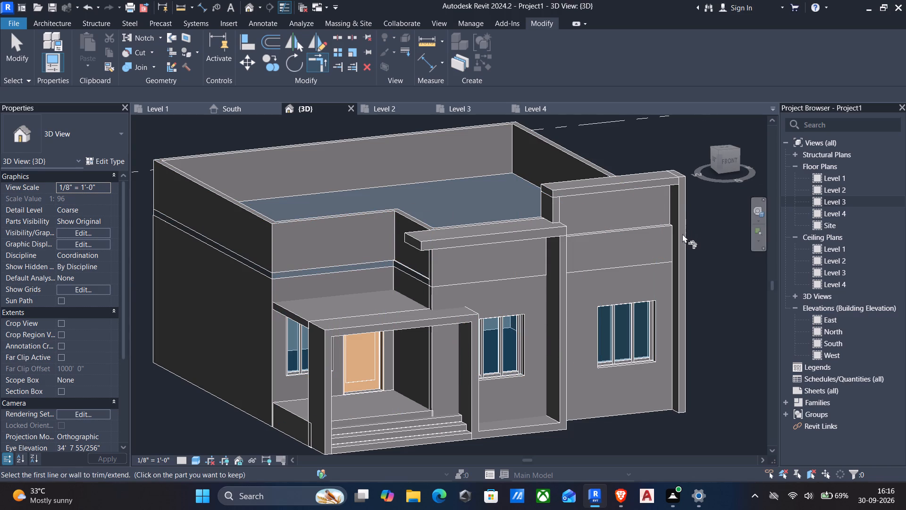
{"action": "middle_click_drag", "start_coordinate": [682, 234], "coordinate": [528, 248]}
{"action": "scroll", "coordinate": [525, 249], "scroll_direction": "down", "scroll_amount": 3}
{"action": "middle_click_drag", "start_coordinate": [525, 249], "coordinate": [387, 242]}
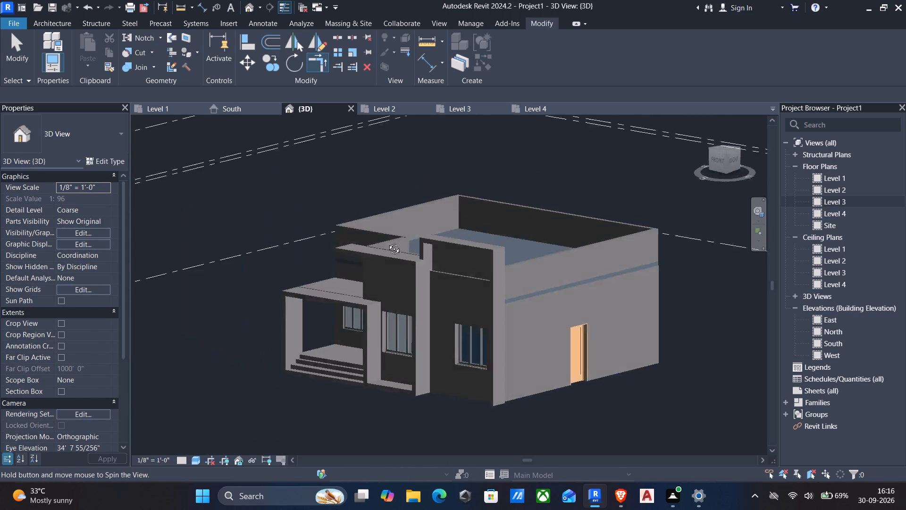
{"action": "middle_click_drag", "start_coordinate": [387, 242], "coordinate": [344, 250]}
{"action": "middle_click_drag", "start_coordinate": [420, 284], "coordinate": [431, 280]}
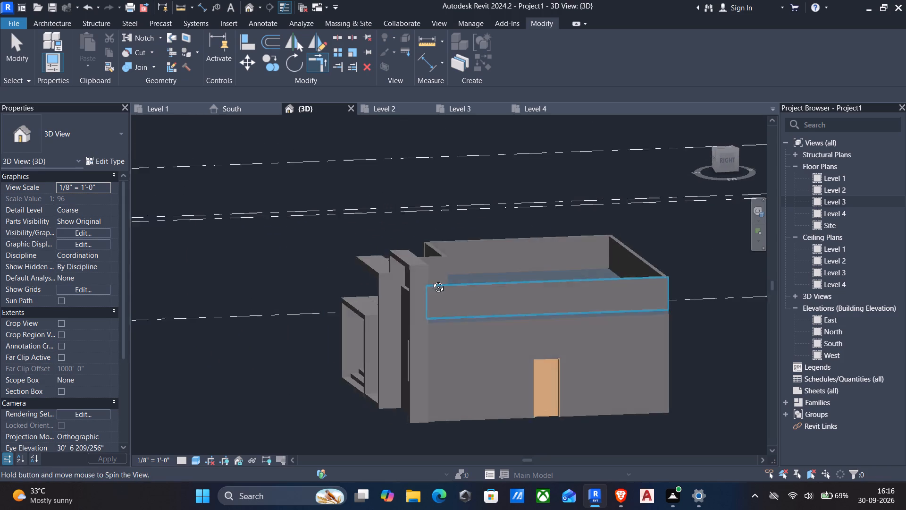
{"action": "middle_click_drag", "start_coordinate": [431, 280], "coordinate": [522, 272]}
{"action": "middle_click_drag", "start_coordinate": [465, 259], "coordinate": [493, 261]}
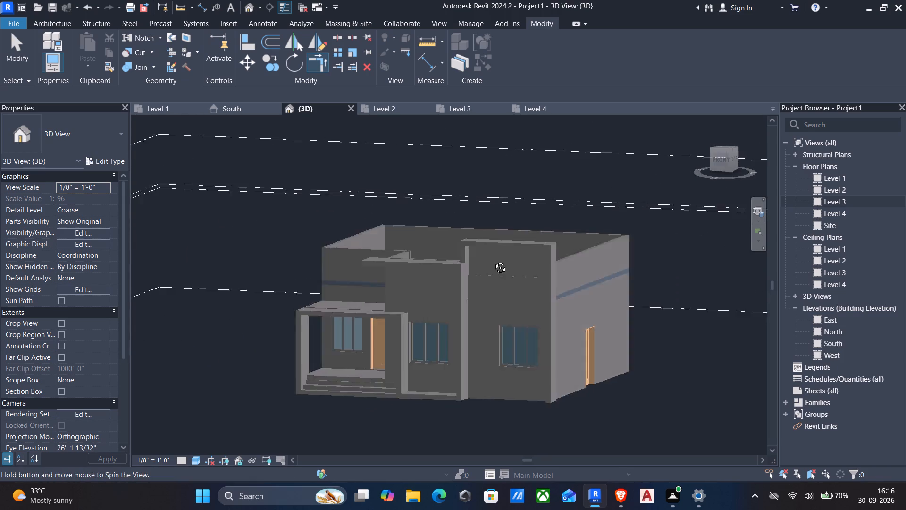
{"action": "middle_click_drag", "start_coordinate": [493, 261], "coordinate": [591, 267]}
{"action": "middle_click_drag", "start_coordinate": [202, 279], "coordinate": [256, 282]}
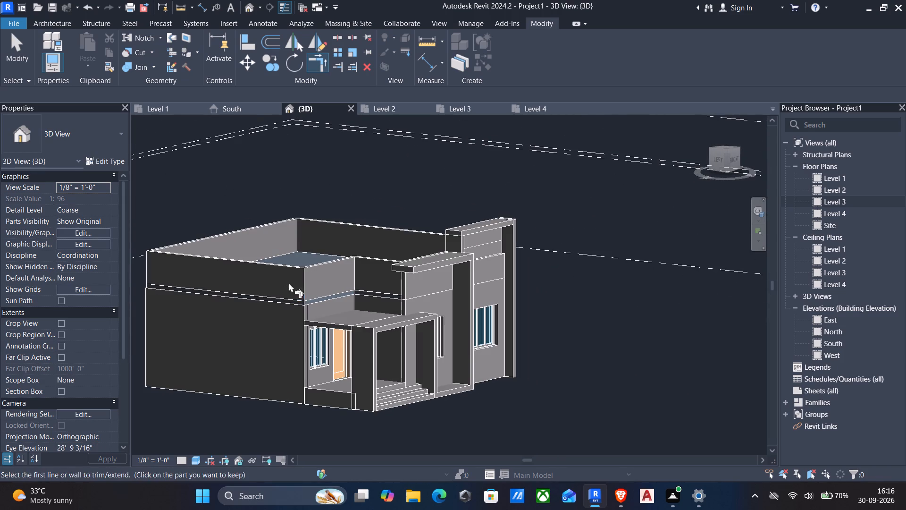
{"action": "scroll", "coordinate": [347, 259], "scroll_direction": "up", "scroll_amount": 5}
{"action": "scroll", "coordinate": [385, 249], "scroll_direction": "up", "scroll_amount": 5}
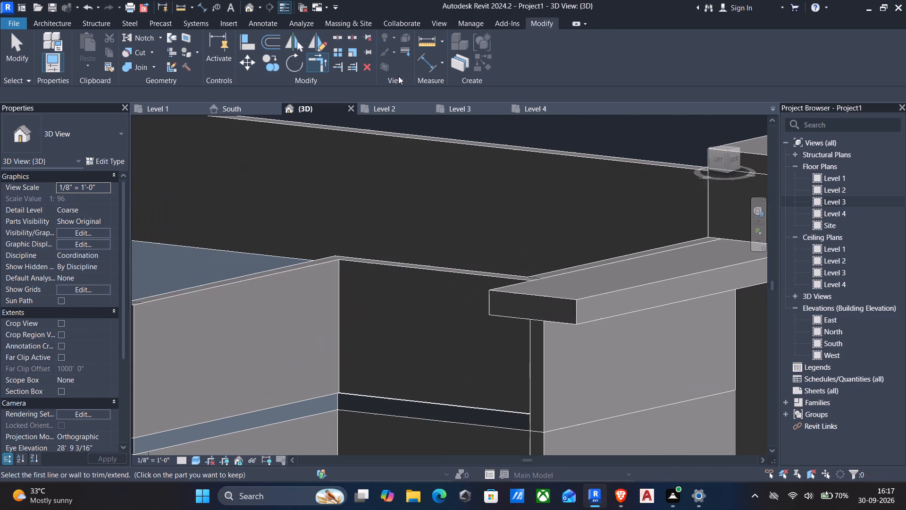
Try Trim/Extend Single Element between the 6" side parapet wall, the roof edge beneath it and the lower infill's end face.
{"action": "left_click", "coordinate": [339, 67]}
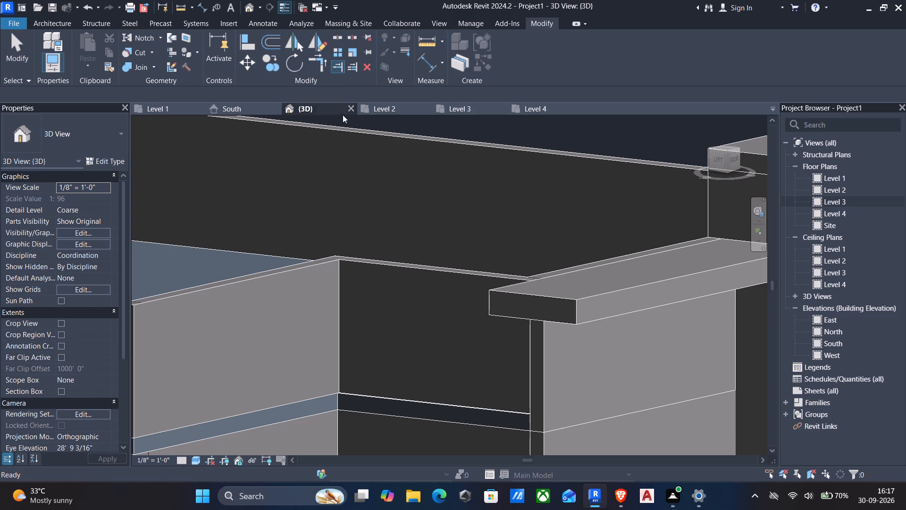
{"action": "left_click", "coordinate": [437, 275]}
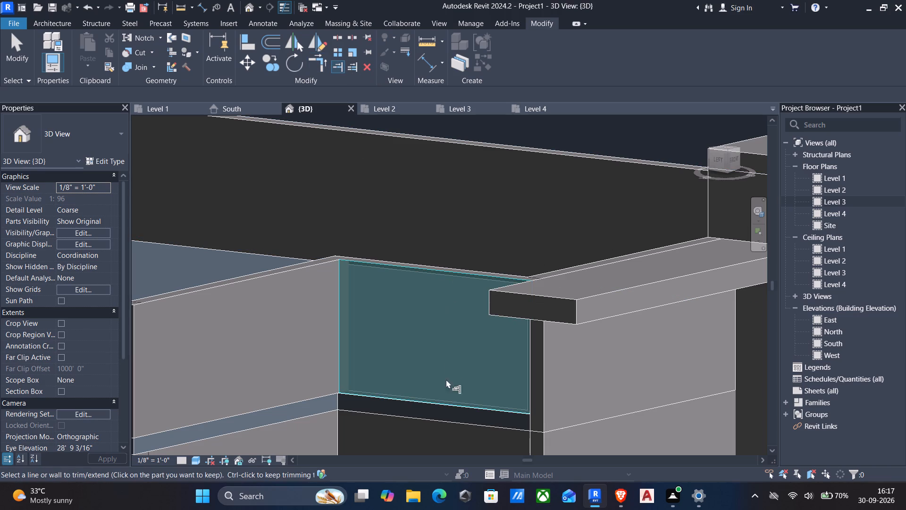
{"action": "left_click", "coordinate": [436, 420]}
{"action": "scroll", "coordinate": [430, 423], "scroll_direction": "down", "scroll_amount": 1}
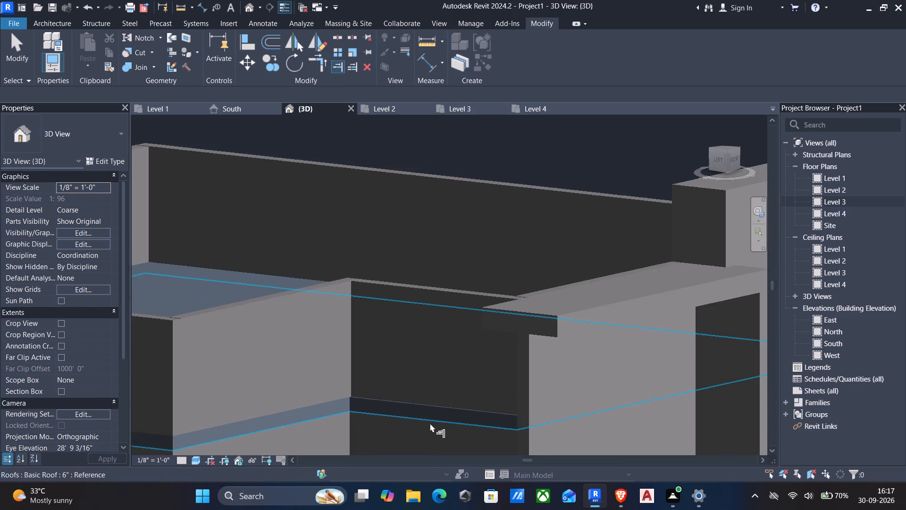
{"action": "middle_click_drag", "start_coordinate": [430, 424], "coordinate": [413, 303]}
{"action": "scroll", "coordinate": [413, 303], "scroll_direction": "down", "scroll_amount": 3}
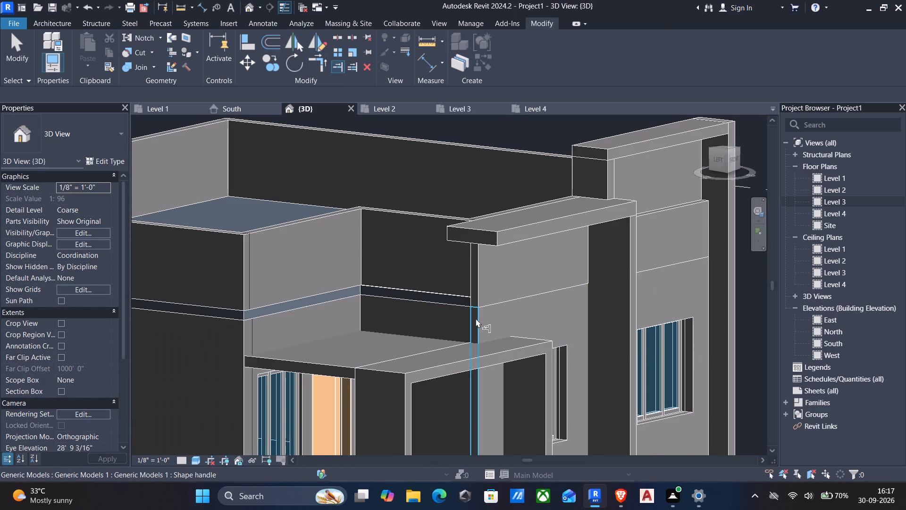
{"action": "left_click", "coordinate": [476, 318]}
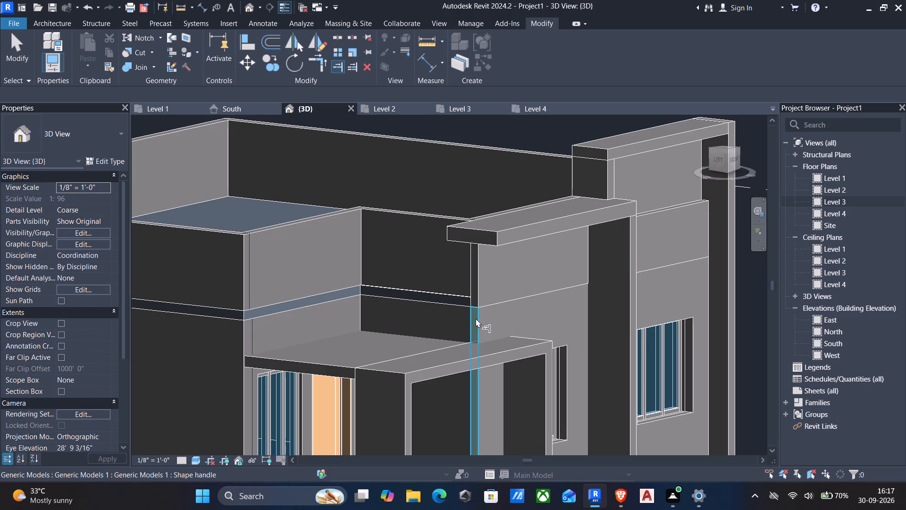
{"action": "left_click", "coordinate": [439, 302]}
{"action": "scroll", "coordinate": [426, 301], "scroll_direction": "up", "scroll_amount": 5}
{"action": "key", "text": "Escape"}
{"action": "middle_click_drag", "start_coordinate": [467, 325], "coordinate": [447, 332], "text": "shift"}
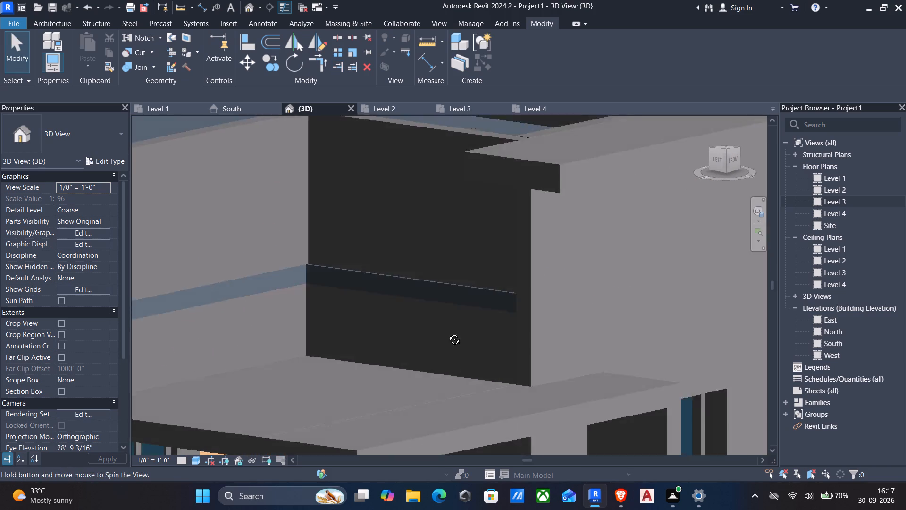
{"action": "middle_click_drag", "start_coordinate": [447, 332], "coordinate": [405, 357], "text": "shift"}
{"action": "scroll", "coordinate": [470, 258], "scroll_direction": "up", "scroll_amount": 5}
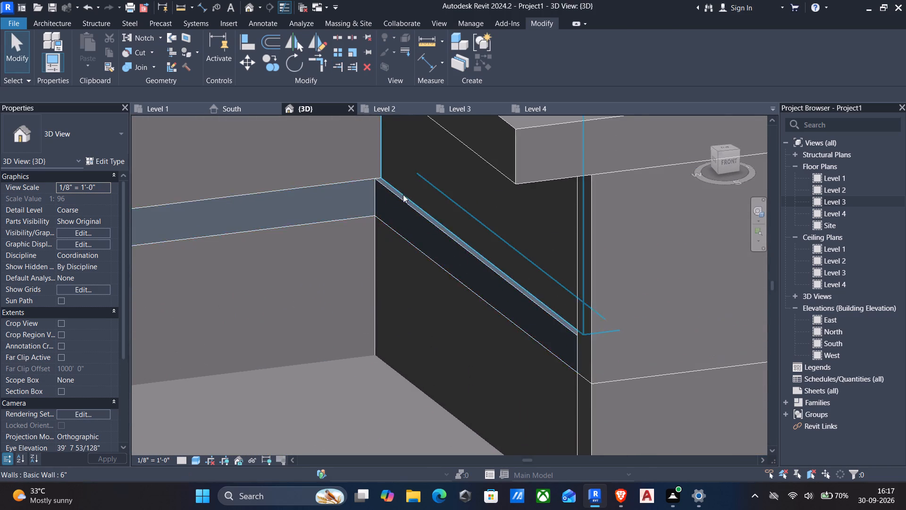
Nudge the 6" side parapet wall above the porch roof into line with the roof edge beneath it.
{"action": "scroll", "coordinate": [403, 195], "scroll_direction": "up", "scroll_amount": 5}
{"action": "middle_click_drag", "start_coordinate": [346, 153], "coordinate": [347, 244]}
{"action": "scroll", "coordinate": [347, 244], "scroll_direction": "down", "scroll_amount": 7}
{"action": "middle_click_drag", "start_coordinate": [350, 209], "coordinate": [349, 392]}
{"action": "left_click", "coordinate": [451, 272]}
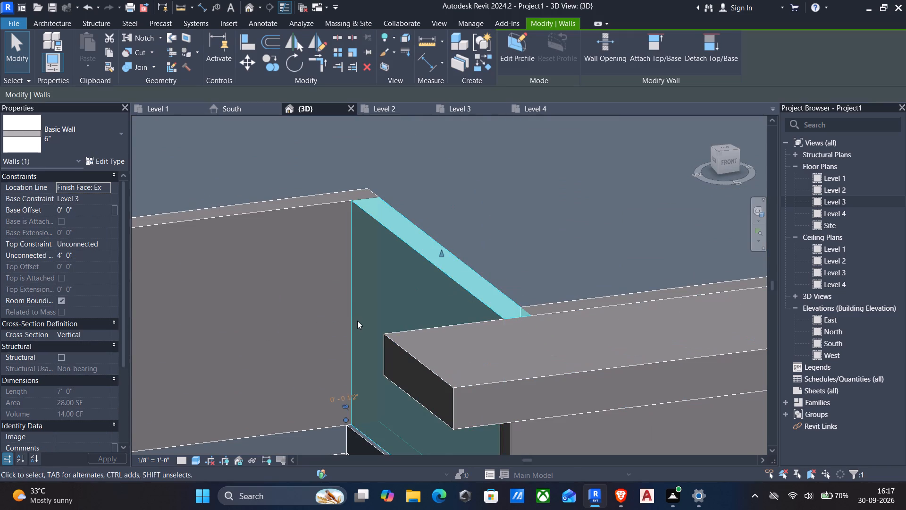
{"action": "scroll", "coordinate": [355, 323], "scroll_direction": "down", "scroll_amount": 2}
{"action": "middle_click_drag", "start_coordinate": [345, 331], "coordinate": [359, 306]}
{"action": "key", "text": "Down"}
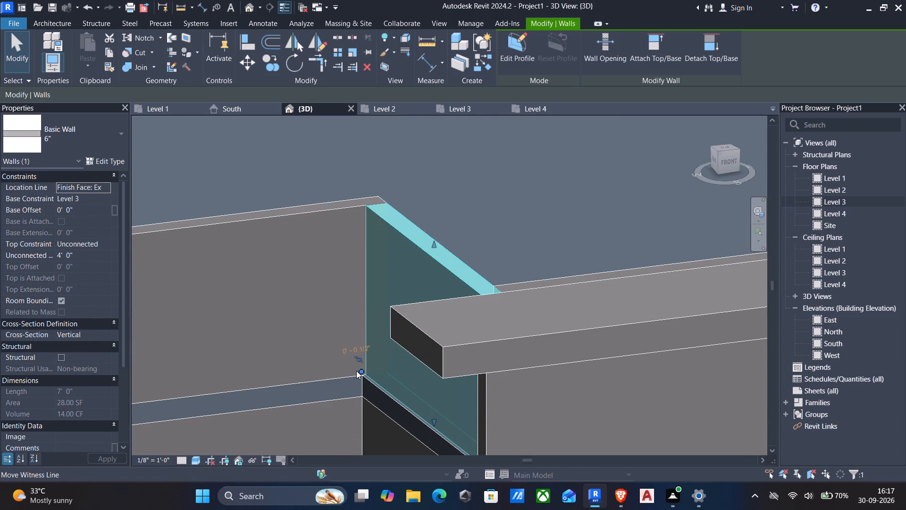
{"action": "key", "text": "Left"}
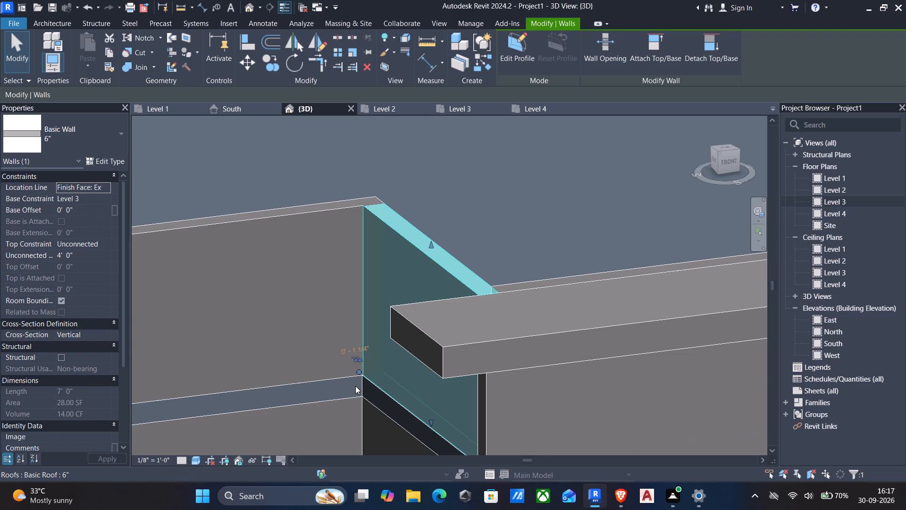
{"action": "key", "text": "Escape"}
Examine the parapet corner, the overhanging beam and the whole front facade from several sides.
{"action": "middle_click_drag", "start_coordinate": [415, 366], "coordinate": [355, 383], "text": "shift"}
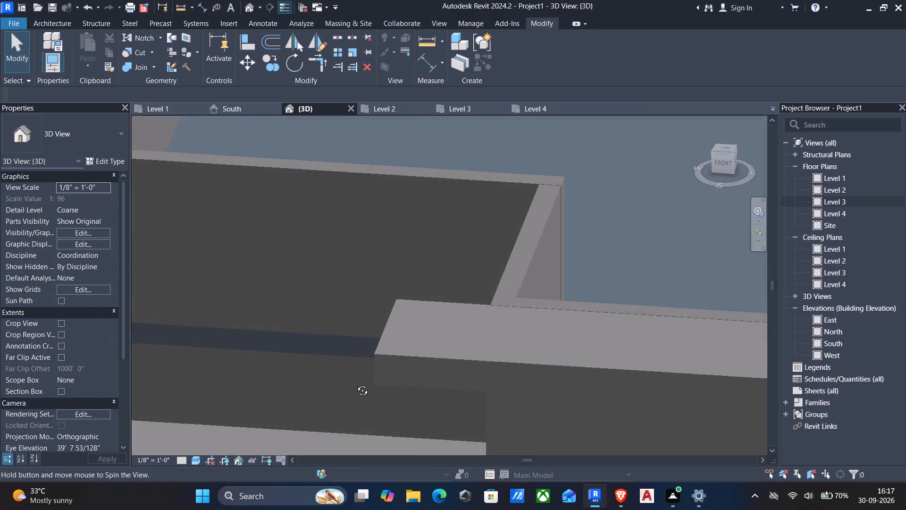
{"action": "middle_click_drag", "start_coordinate": [355, 383], "coordinate": [268, 370], "text": "shift"}
{"action": "middle_click_drag", "start_coordinate": [873, 336], "coordinate": [763, 304]}
{"action": "middle_click_drag", "start_coordinate": [715, 312], "coordinate": [551, 266]}
{"action": "scroll", "coordinate": [551, 266], "scroll_direction": "down", "scroll_amount": 2}
{"action": "middle_click_drag", "start_coordinate": [562, 277], "coordinate": [350, 196]}
{"action": "scroll", "coordinate": [505, 211], "scroll_direction": "up", "scroll_amount": 4}
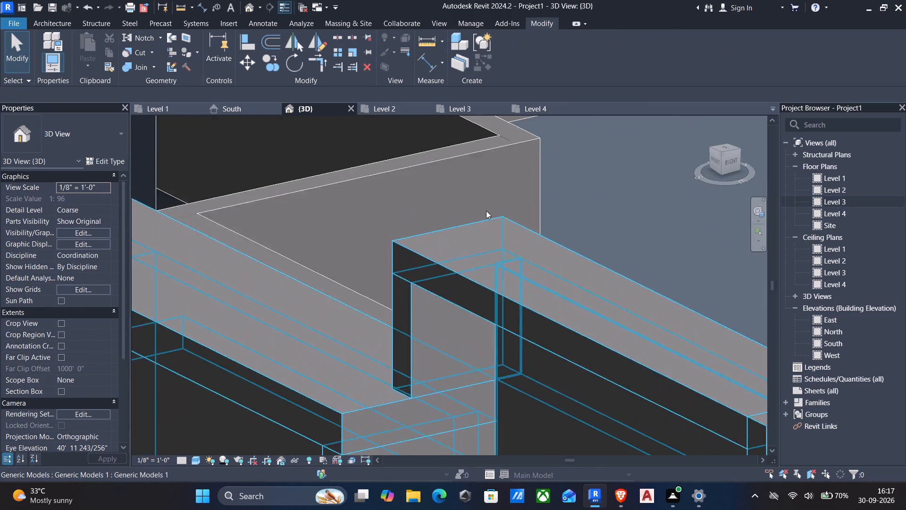
{"action": "scroll", "coordinate": [486, 211], "scroll_direction": "down", "scroll_amount": 2}
{"action": "middle_click_drag", "start_coordinate": [475, 220], "coordinate": [624, 204], "text": "shift"}
{"action": "scroll", "coordinate": [624, 208], "scroll_direction": "down", "scroll_amount": 4}
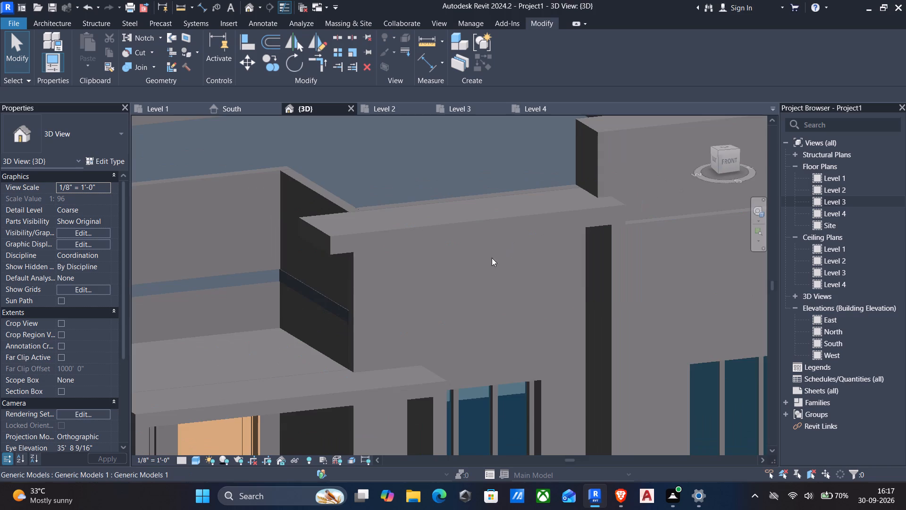
{"action": "middle_click_drag", "start_coordinate": [480, 264], "coordinate": [544, 234], "text": "shift"}
{"action": "scroll", "coordinate": [544, 234], "scroll_direction": "down", "scroll_amount": 3, "text": "shift"}
{"action": "scroll", "coordinate": [547, 236], "scroll_direction": "down", "scroll_amount": 8}
{"action": "middle_click_drag", "start_coordinate": [528, 266], "coordinate": [418, 264]}
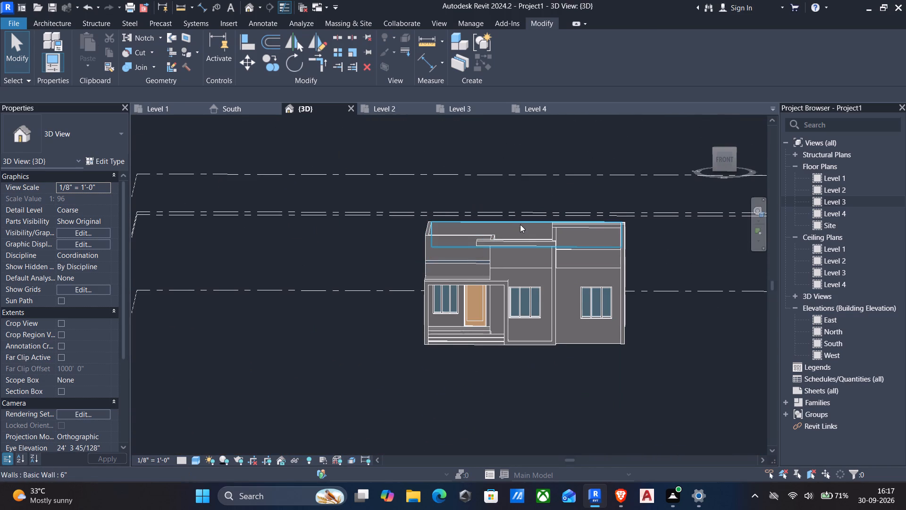
Open the facade's in-place generic model for editing.
{"action": "left_click", "coordinate": [509, 244]}
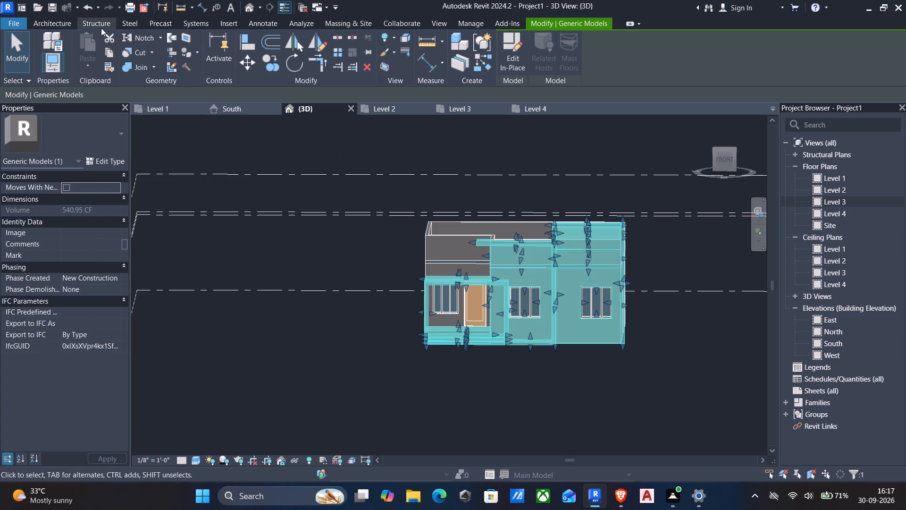
{"action": "left_click", "coordinate": [516, 55]}
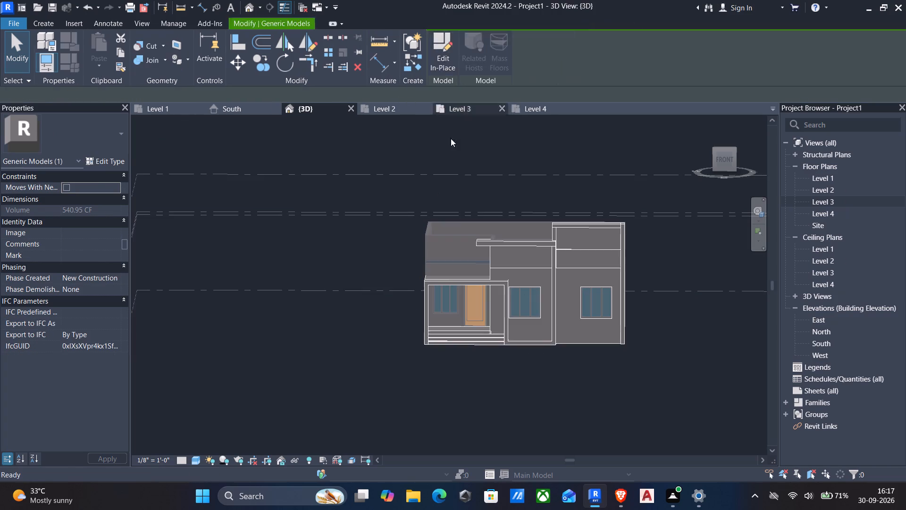
Start a solid extrusion with its work plane on the 6" parapet wall face behind the porch roof.
{"action": "scroll", "coordinate": [475, 246], "scroll_direction": "up", "scroll_amount": 4}
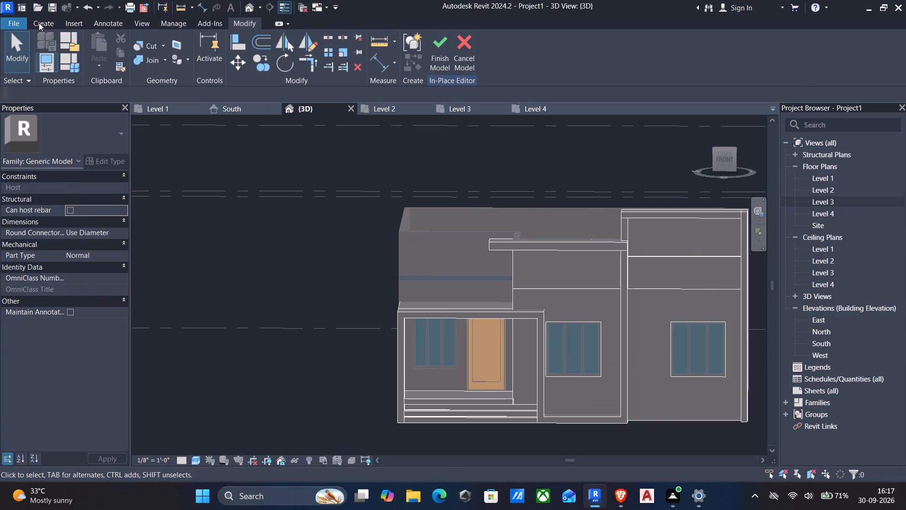
{"action": "left_click", "coordinate": [39, 23]}
{"action": "scroll", "coordinate": [248, 121], "scroll_direction": "down", "scroll_amount": 2}
{"action": "middle_click_drag", "start_coordinate": [460, 235], "coordinate": [615, 263], "text": "shift"}
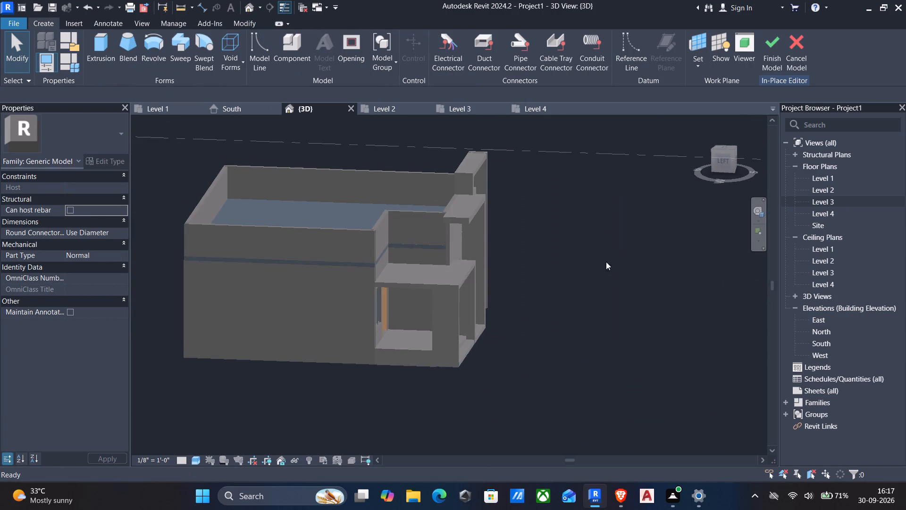
{"action": "middle_click_drag", "start_coordinate": [457, 245], "coordinate": [429, 250]}
{"action": "scroll", "coordinate": [365, 224], "scroll_direction": "up", "scroll_amount": 1}
{"action": "middle_click_drag", "start_coordinate": [367, 223], "coordinate": [350, 229], "text": "shift"}
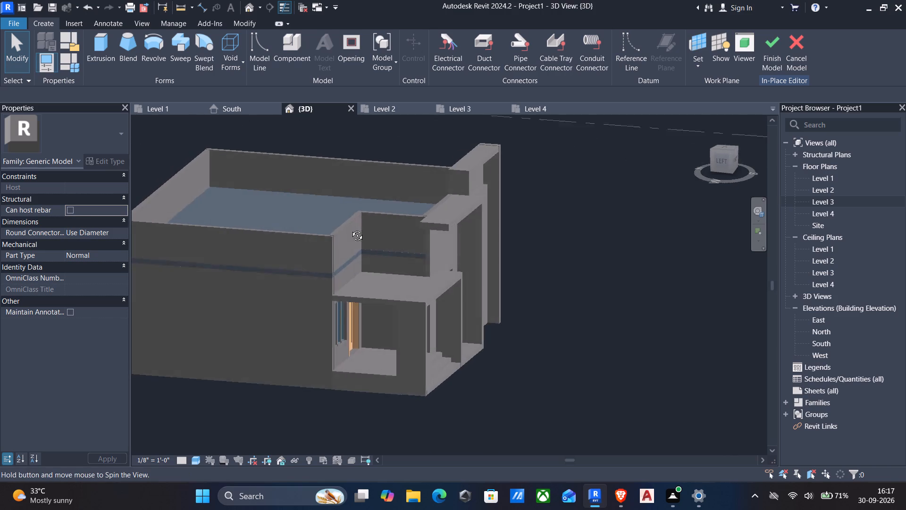
{"action": "middle_click_drag", "start_coordinate": [350, 229], "coordinate": [311, 235], "text": "shift"}
{"action": "scroll", "coordinate": [311, 235], "scroll_direction": "up", "scroll_amount": 1, "text": "shift"}
{"action": "left_click", "coordinate": [93, 51]}
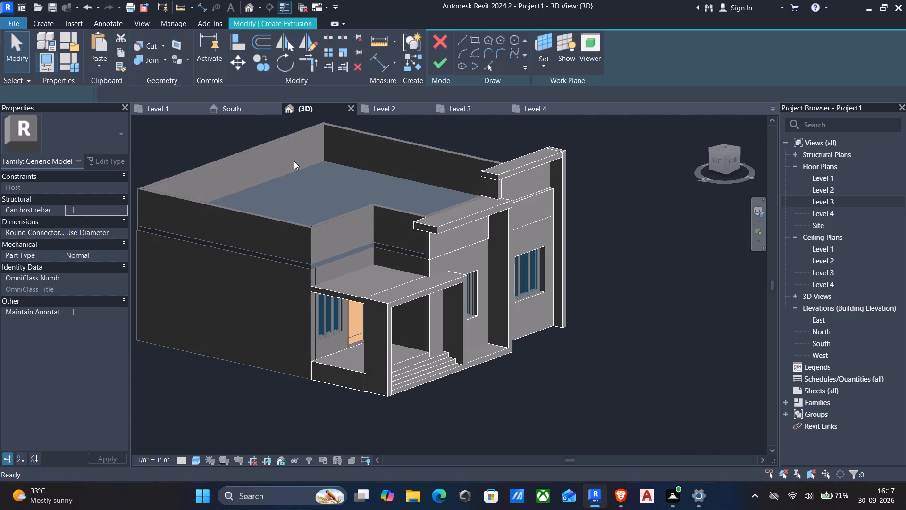
{"action": "scroll", "coordinate": [395, 223], "scroll_direction": "up", "scroll_amount": 5}
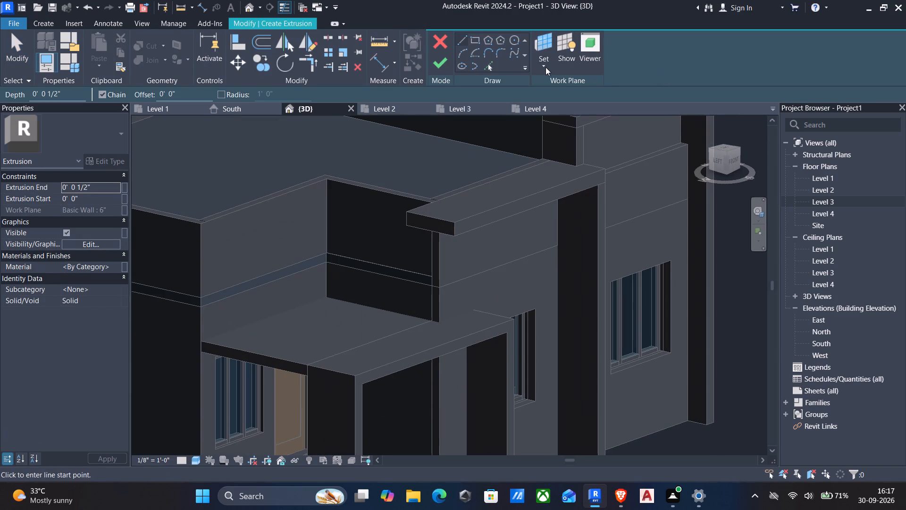
{"action": "left_click", "coordinate": [542, 67]}
{"action": "left_click", "coordinate": [566, 111]}
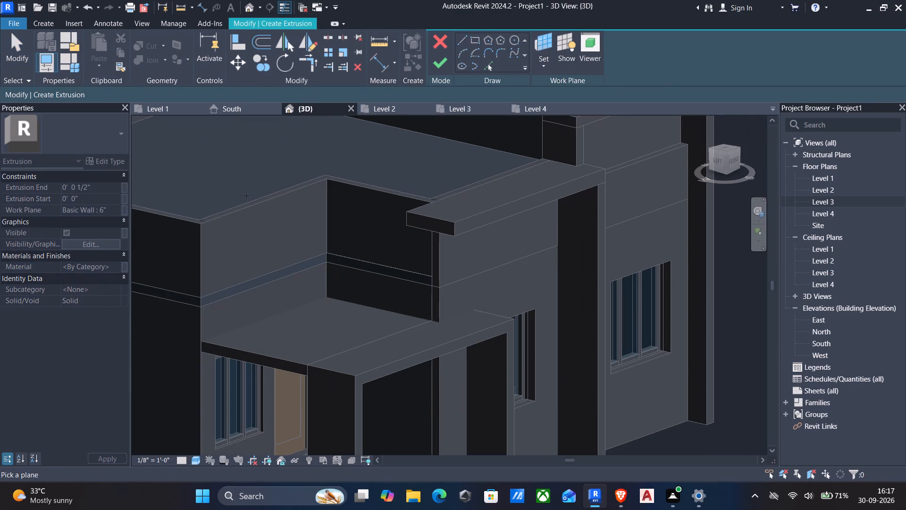
{"action": "left_click", "coordinate": [316, 188]}
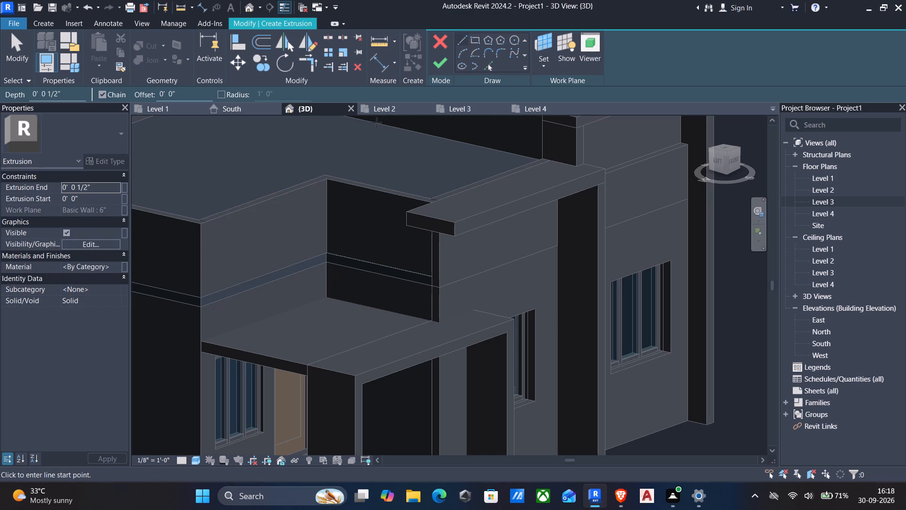
Sketch a 7" by 7" rectangle at the top inner corner of the parapet face and finish the extrusion.
{"action": "left_click", "coordinate": [474, 42]}
{"action": "scroll", "coordinate": [334, 167], "scroll_direction": "up", "scroll_amount": 5}
{"action": "scroll", "coordinate": [315, 201], "scroll_direction": "up", "scroll_amount": 2}
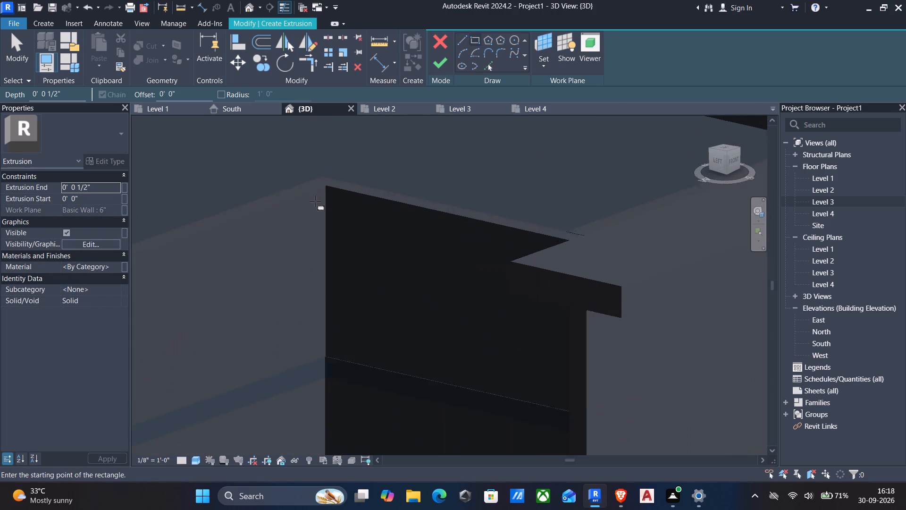
{"action": "scroll", "coordinate": [315, 201], "scroll_direction": "up", "scroll_amount": 2}
{"action": "left_click", "coordinate": [330, 178]}
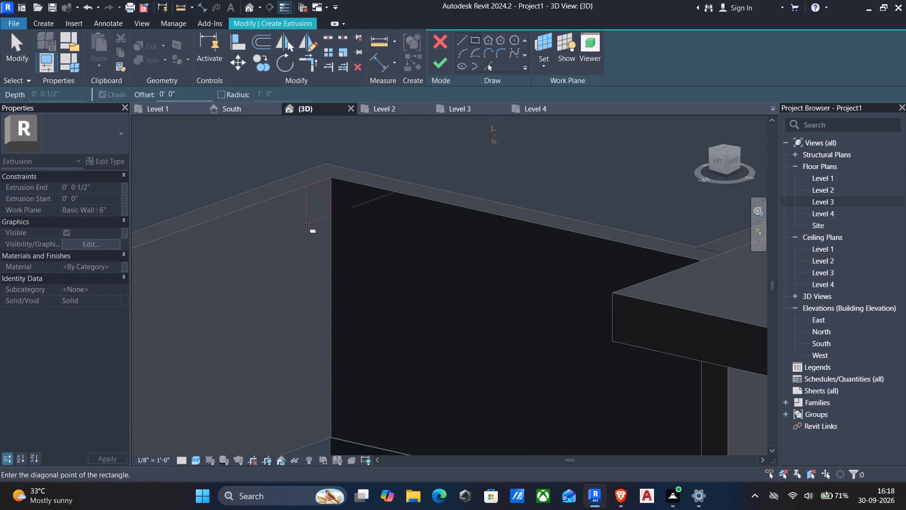
{"action": "left_click", "coordinate": [307, 224]}
{"action": "key", "text": "Escape"}
{"action": "key", "text": "Escape"}
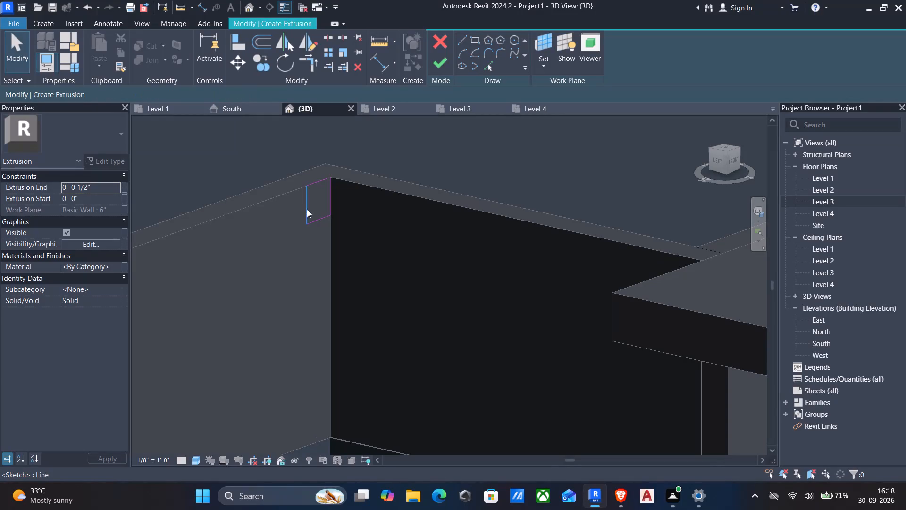
{"action": "left_click", "coordinate": [306, 206]}
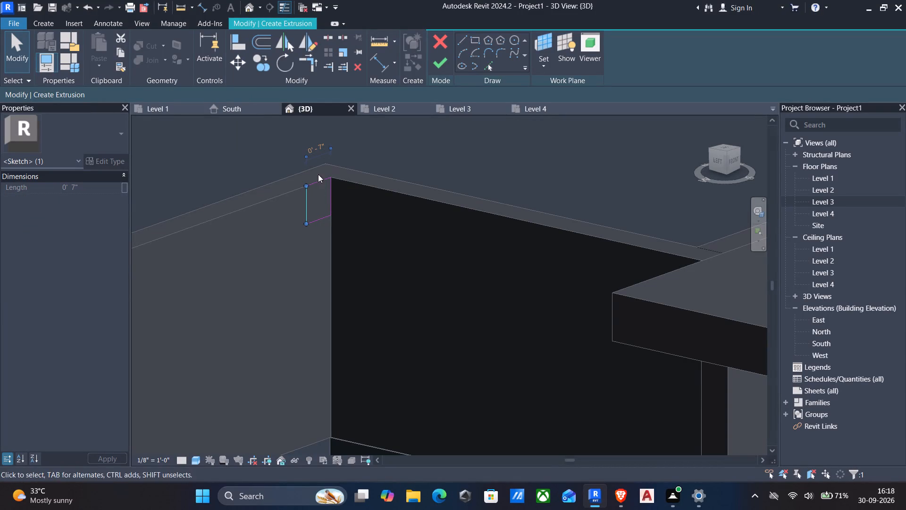
{"action": "key", "text": "Escape"}
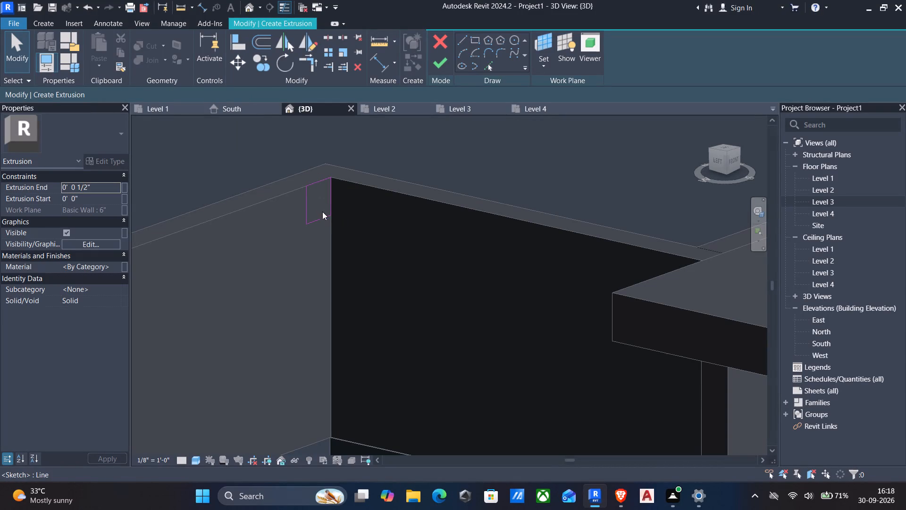
{"action": "left_click", "coordinate": [319, 182]}
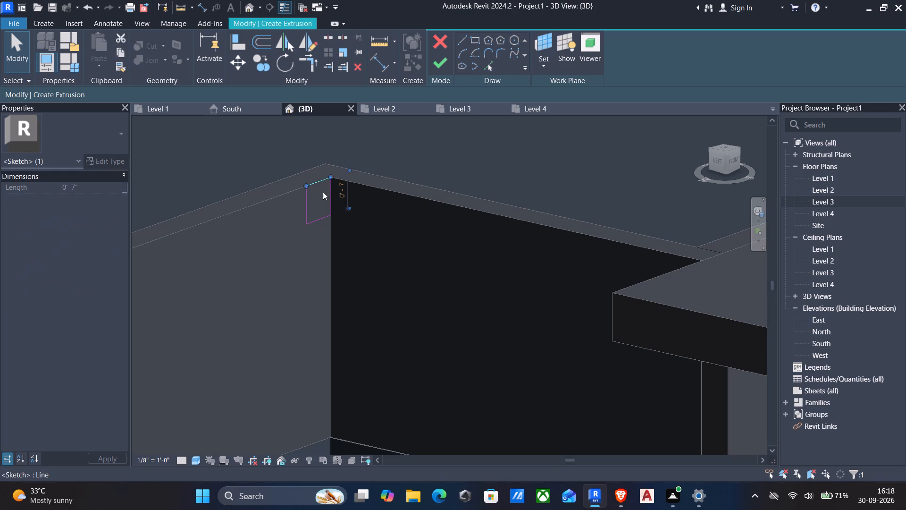
{"action": "scroll", "coordinate": [339, 206], "scroll_direction": "down", "scroll_amount": 1}
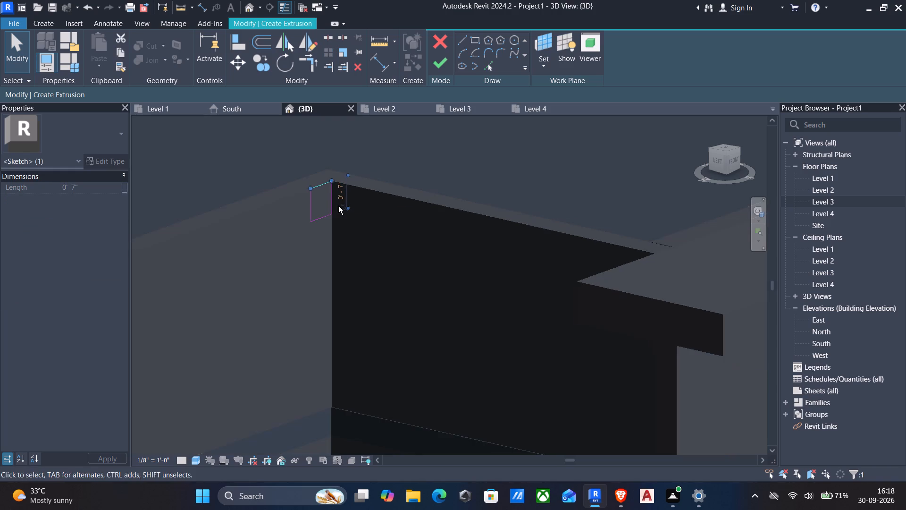
{"action": "middle_click_drag", "start_coordinate": [343, 206], "coordinate": [383, 205], "text": "shift"}
{"action": "middle_click", "coordinate": [383, 205], "text": "shift"}
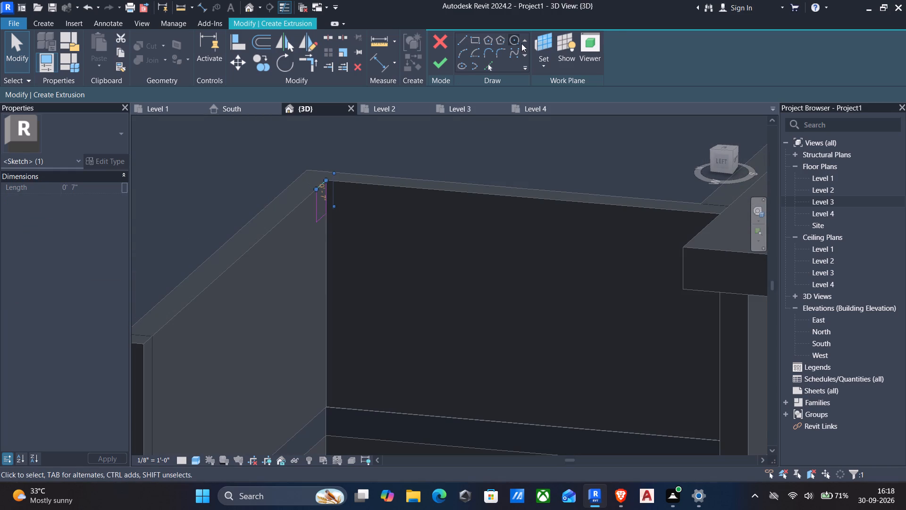
{"action": "left_click", "coordinate": [444, 65]}
Stretch the new extrusion along the top of the side parapet wall to the overhanging beam, 7' 0" deep.
{"action": "scroll", "coordinate": [369, 199], "scroll_direction": "down", "scroll_amount": 1}
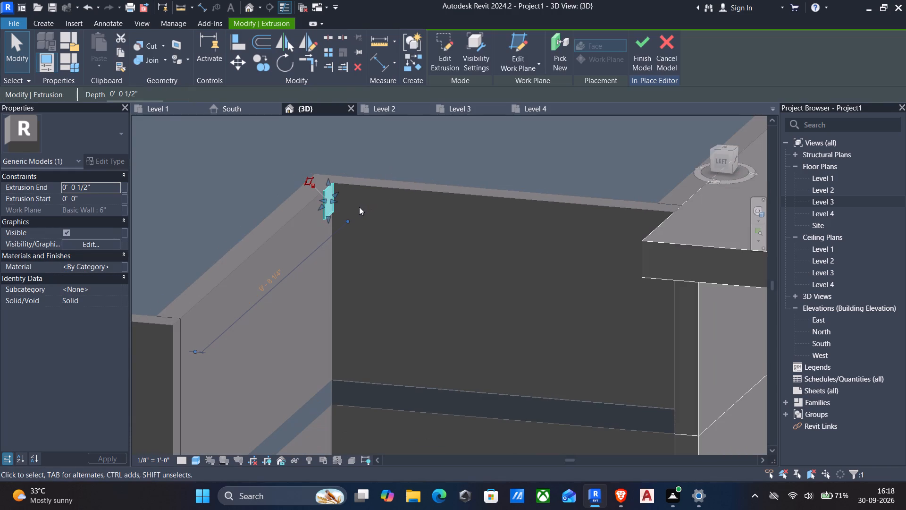
{"action": "left_click_drag", "start_coordinate": [333, 201], "coordinate": [337, 200]}
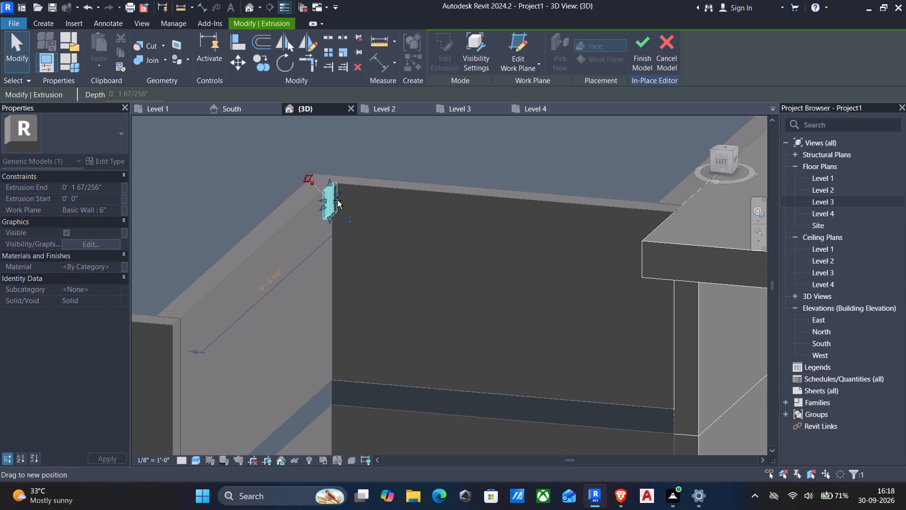
{"action": "left_click_drag", "start_coordinate": [337, 200], "coordinate": [666, 227]}
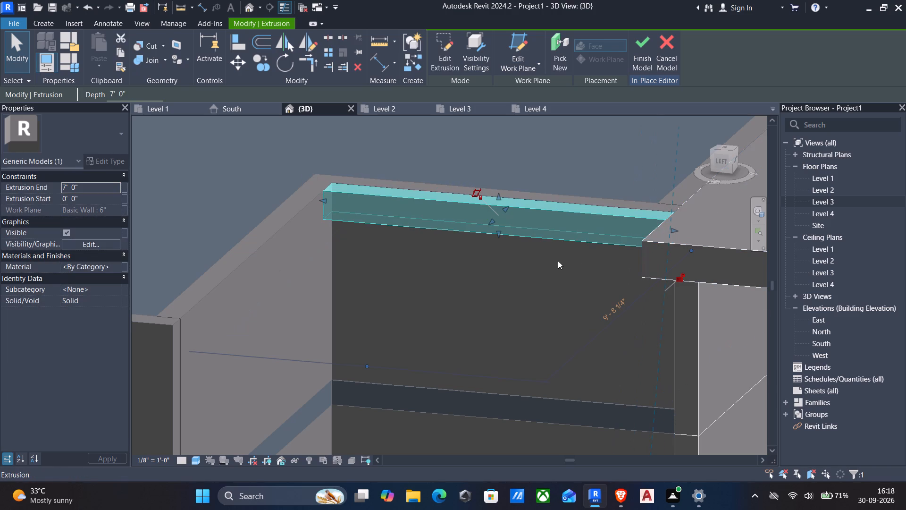
{"action": "middle_click_drag", "start_coordinate": [548, 262], "coordinate": [621, 208], "text": "shift"}
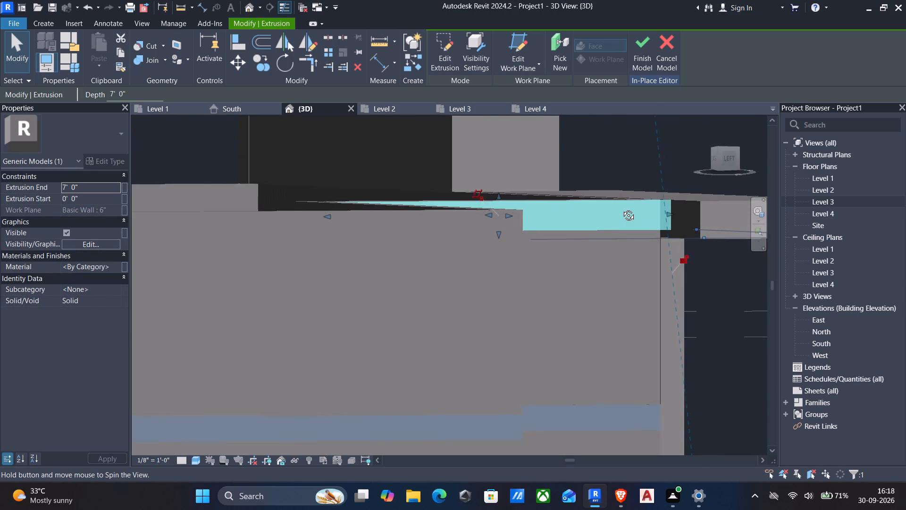
{"action": "middle_click_drag", "start_coordinate": [621, 208], "coordinate": [598, 183], "text": "shift"}
{"action": "key", "text": "Escape"}
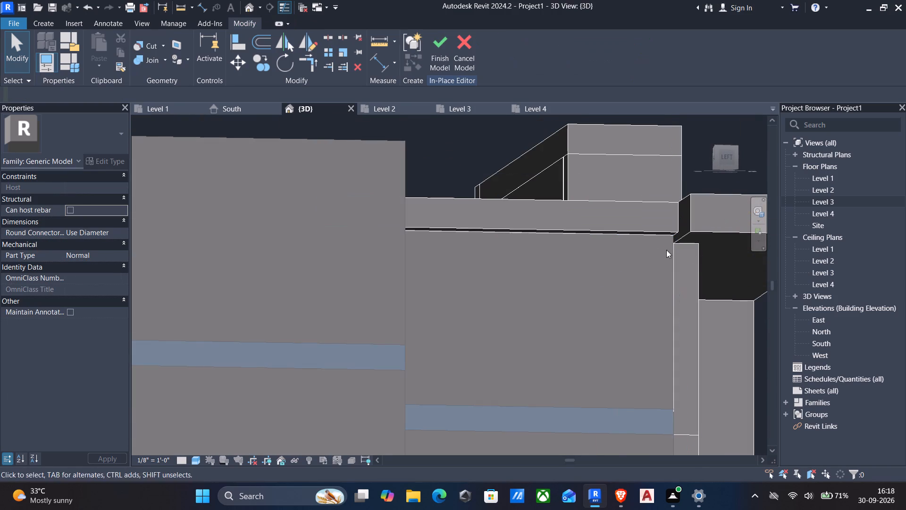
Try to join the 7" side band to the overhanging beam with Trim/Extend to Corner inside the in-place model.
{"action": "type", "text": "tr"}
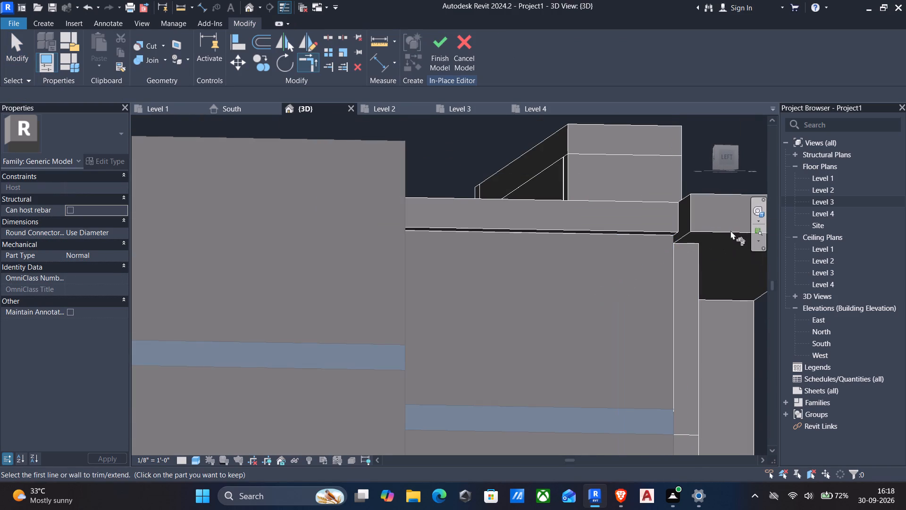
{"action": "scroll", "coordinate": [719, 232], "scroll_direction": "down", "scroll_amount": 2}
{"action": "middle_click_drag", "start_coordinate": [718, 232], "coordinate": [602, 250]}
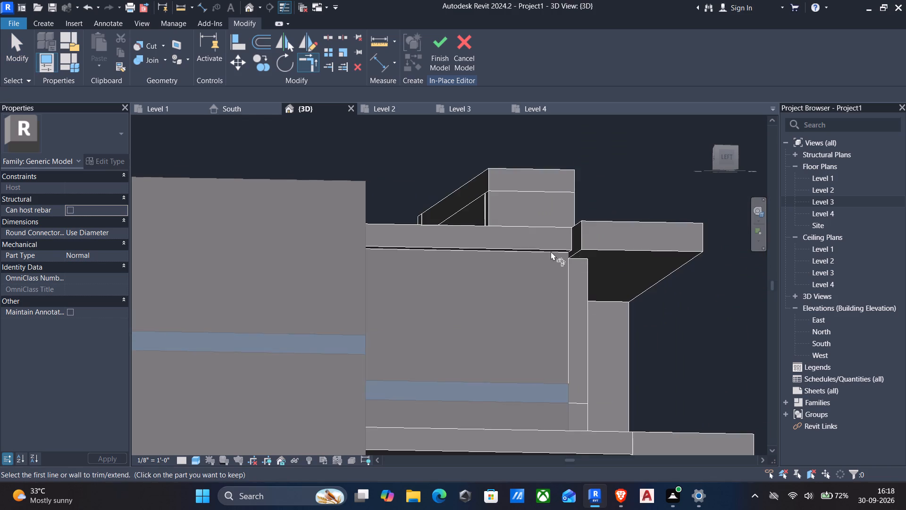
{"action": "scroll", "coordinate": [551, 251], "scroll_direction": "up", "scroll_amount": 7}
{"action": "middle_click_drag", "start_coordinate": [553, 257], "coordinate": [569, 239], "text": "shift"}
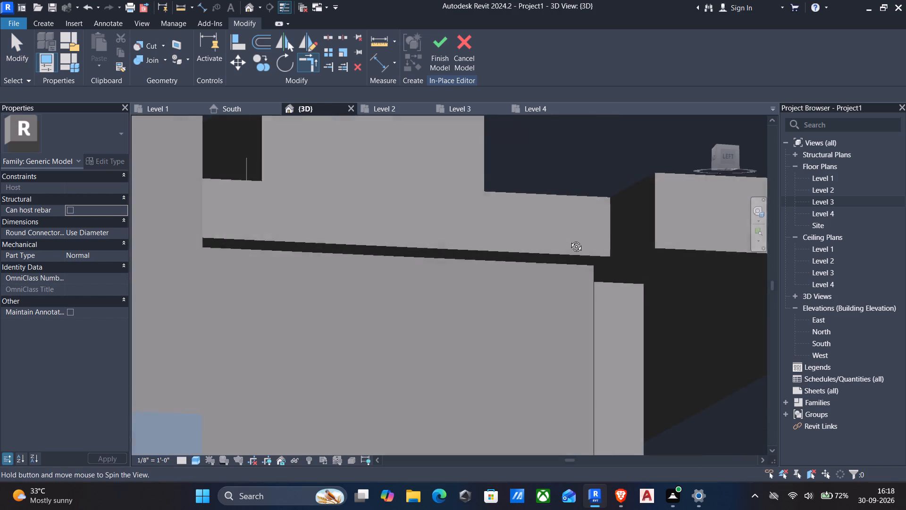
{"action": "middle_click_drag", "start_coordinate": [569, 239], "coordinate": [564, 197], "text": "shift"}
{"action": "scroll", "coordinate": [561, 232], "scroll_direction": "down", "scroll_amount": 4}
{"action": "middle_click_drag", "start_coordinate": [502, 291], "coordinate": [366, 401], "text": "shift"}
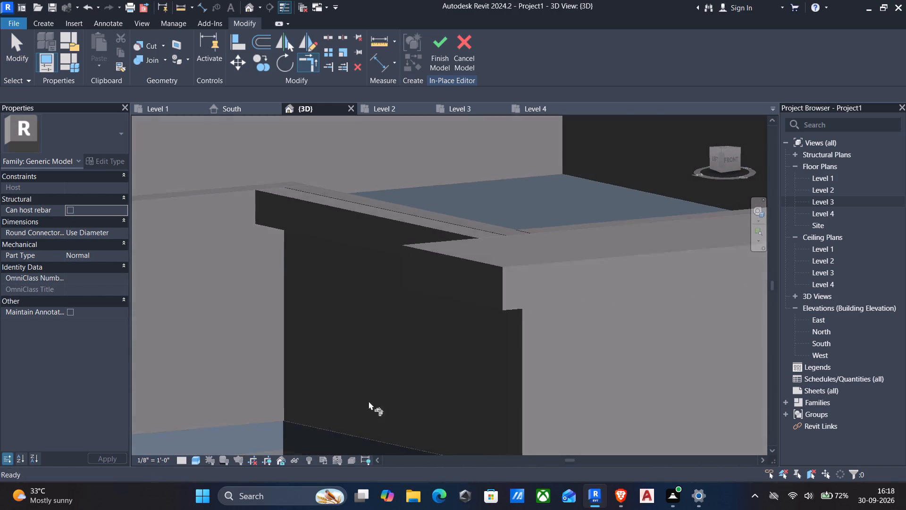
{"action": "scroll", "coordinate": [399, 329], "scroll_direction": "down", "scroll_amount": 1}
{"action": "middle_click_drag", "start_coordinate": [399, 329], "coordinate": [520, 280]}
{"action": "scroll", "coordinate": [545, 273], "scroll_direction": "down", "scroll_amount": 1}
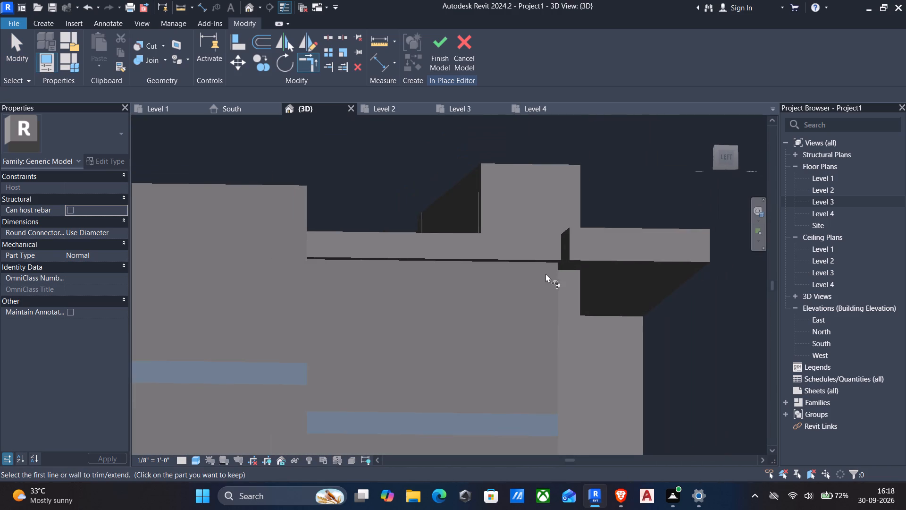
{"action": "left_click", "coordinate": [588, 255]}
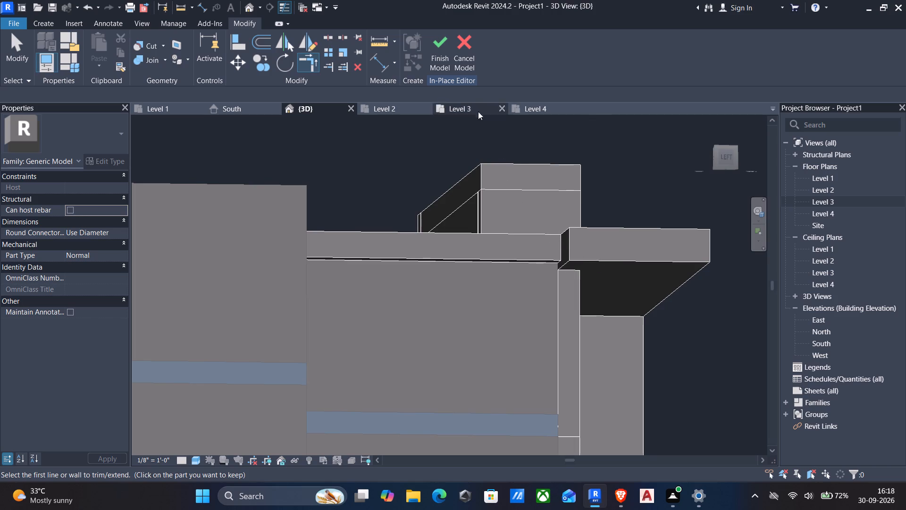
Finish the facade's in-place model.
{"action": "left_click", "coordinate": [431, 58]}
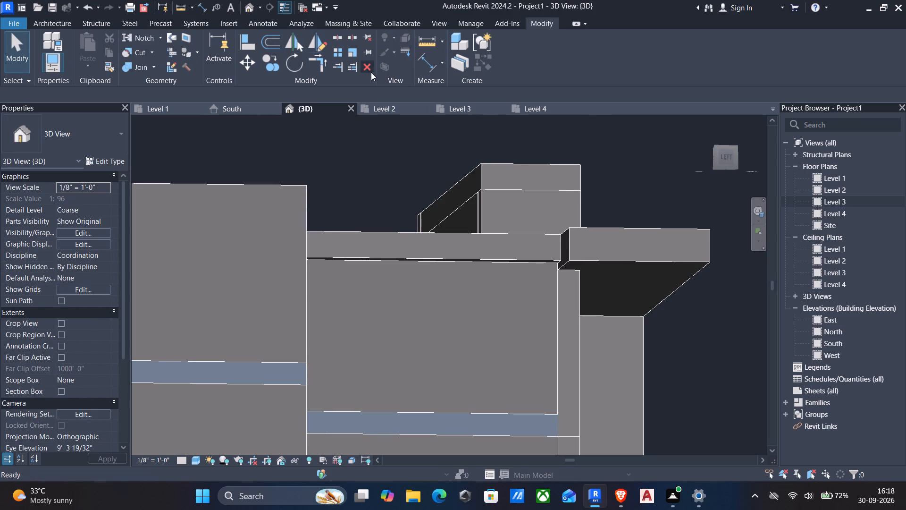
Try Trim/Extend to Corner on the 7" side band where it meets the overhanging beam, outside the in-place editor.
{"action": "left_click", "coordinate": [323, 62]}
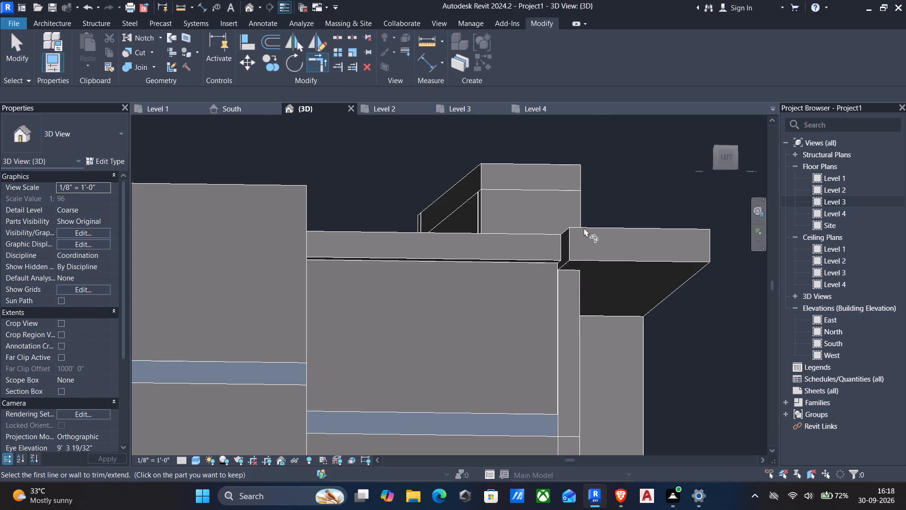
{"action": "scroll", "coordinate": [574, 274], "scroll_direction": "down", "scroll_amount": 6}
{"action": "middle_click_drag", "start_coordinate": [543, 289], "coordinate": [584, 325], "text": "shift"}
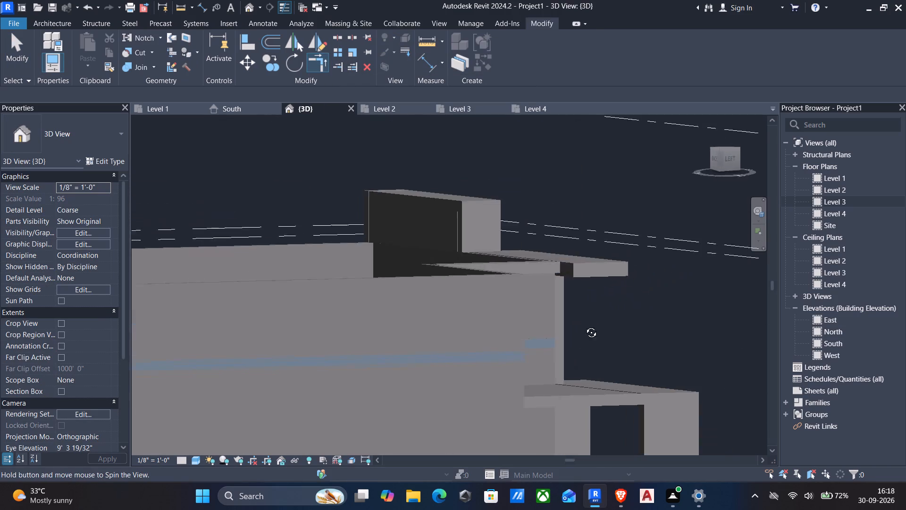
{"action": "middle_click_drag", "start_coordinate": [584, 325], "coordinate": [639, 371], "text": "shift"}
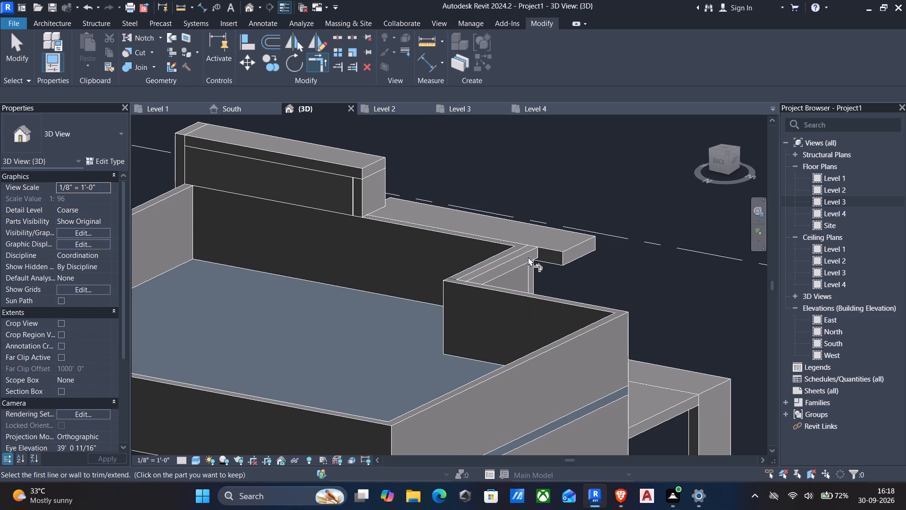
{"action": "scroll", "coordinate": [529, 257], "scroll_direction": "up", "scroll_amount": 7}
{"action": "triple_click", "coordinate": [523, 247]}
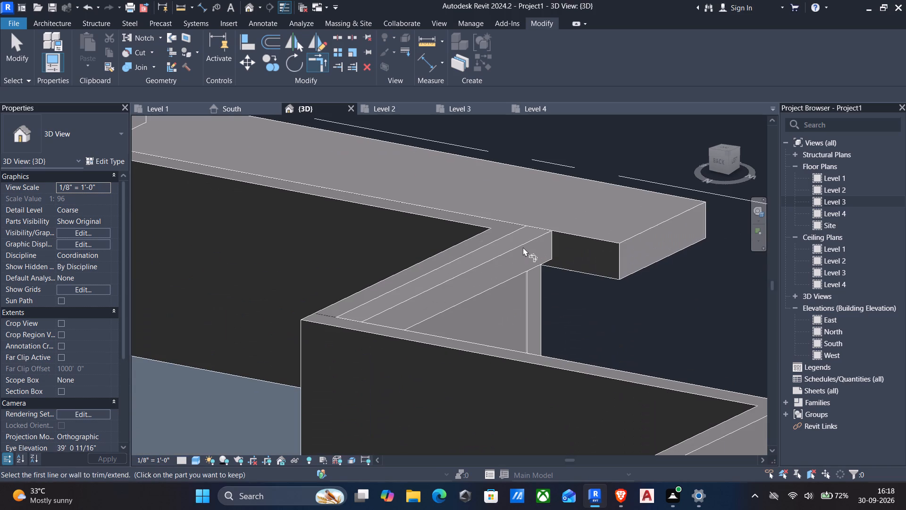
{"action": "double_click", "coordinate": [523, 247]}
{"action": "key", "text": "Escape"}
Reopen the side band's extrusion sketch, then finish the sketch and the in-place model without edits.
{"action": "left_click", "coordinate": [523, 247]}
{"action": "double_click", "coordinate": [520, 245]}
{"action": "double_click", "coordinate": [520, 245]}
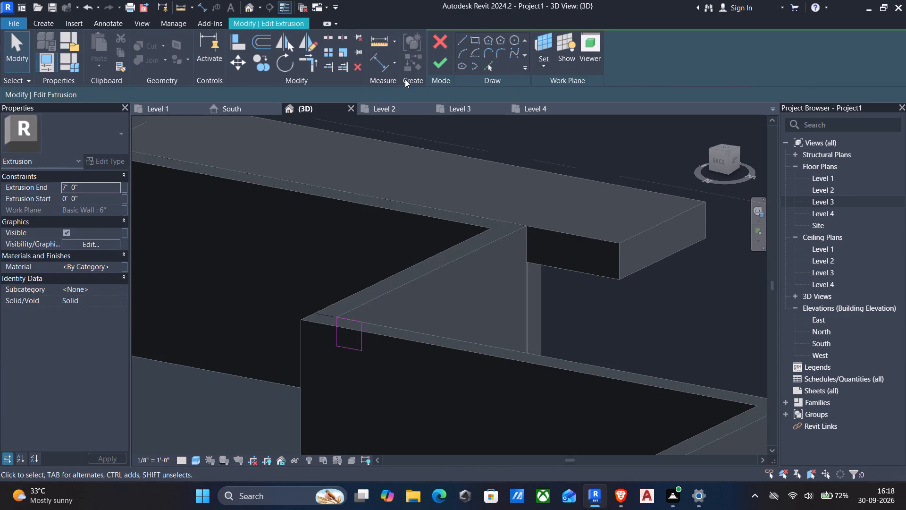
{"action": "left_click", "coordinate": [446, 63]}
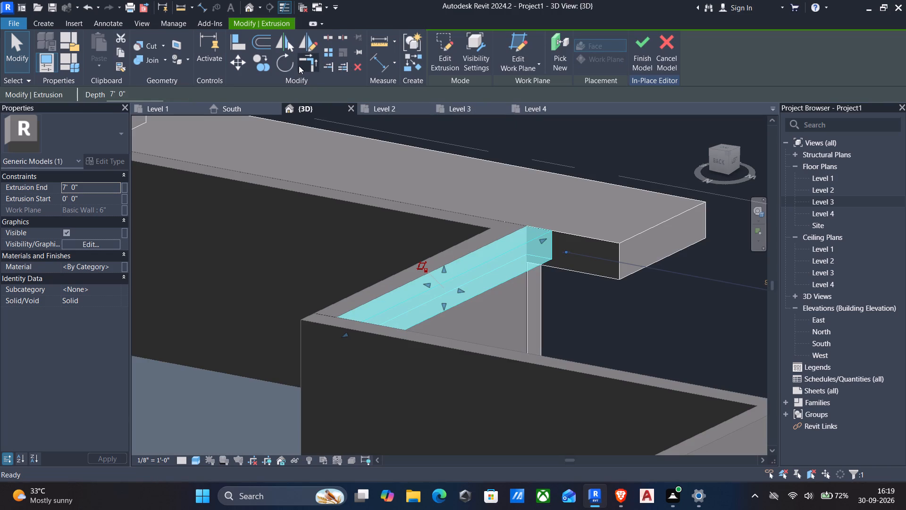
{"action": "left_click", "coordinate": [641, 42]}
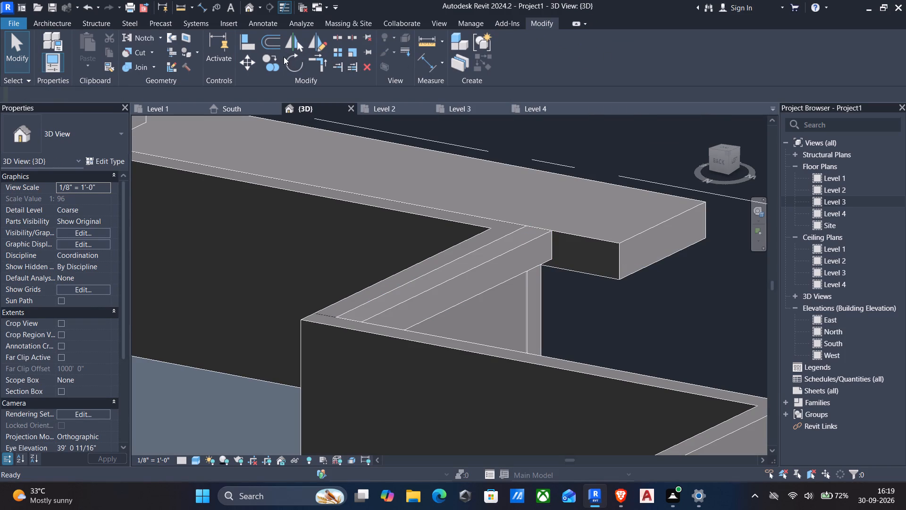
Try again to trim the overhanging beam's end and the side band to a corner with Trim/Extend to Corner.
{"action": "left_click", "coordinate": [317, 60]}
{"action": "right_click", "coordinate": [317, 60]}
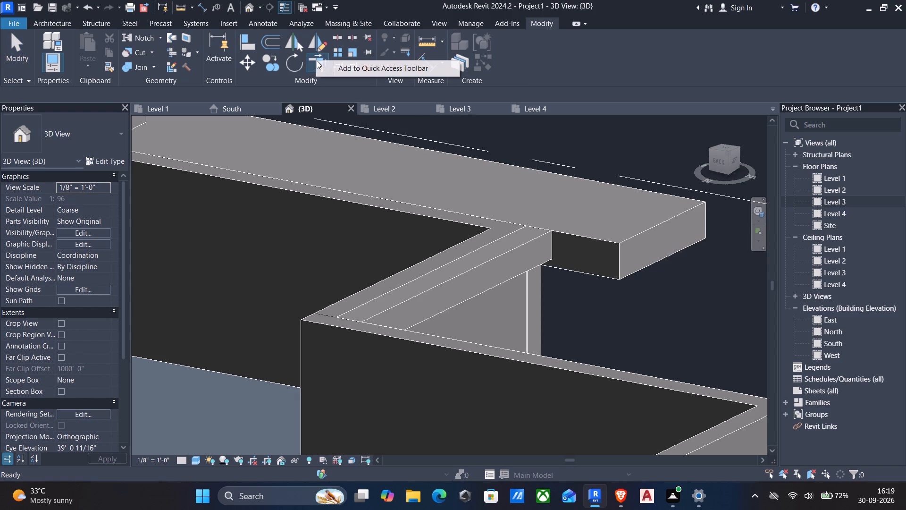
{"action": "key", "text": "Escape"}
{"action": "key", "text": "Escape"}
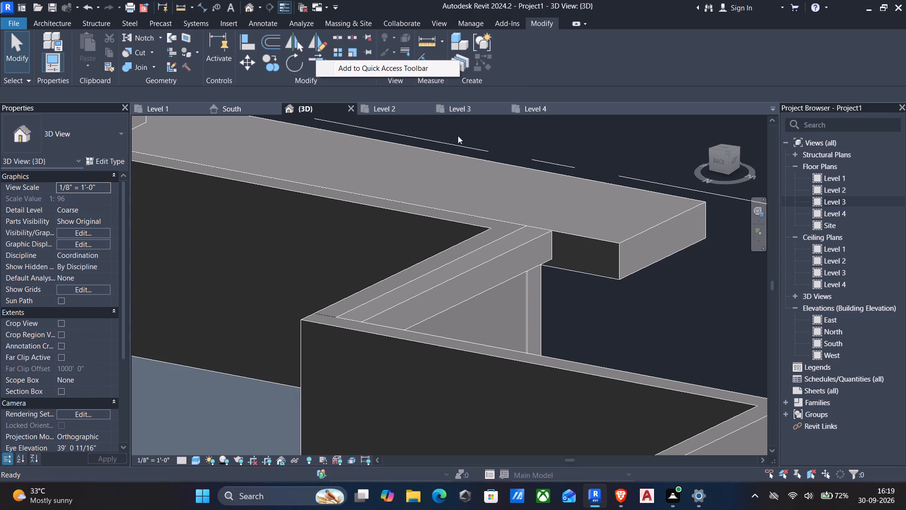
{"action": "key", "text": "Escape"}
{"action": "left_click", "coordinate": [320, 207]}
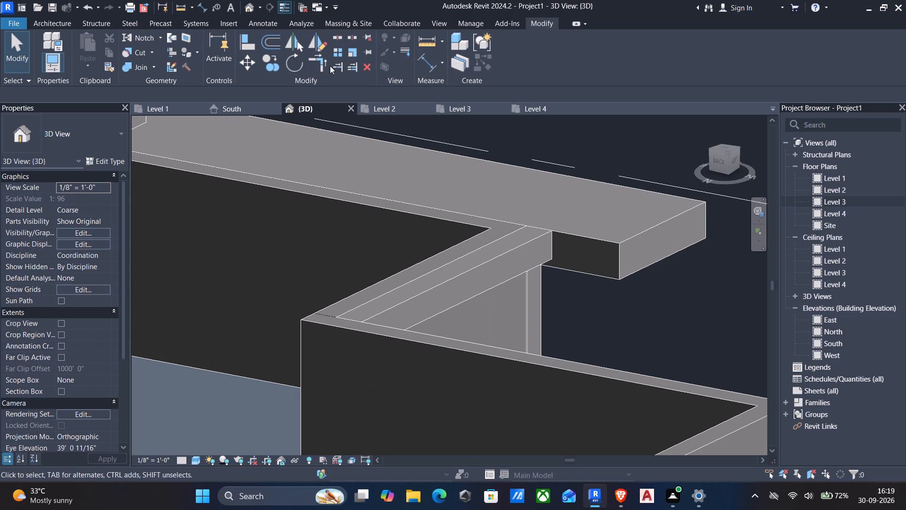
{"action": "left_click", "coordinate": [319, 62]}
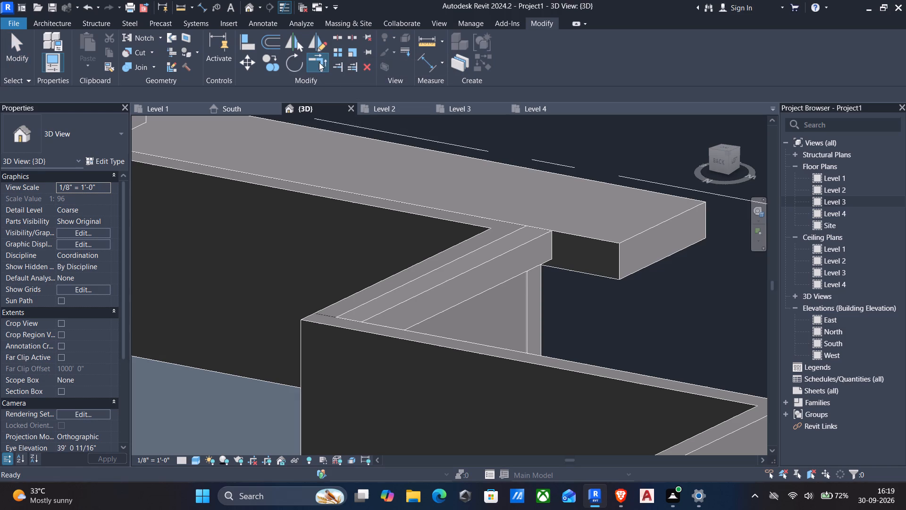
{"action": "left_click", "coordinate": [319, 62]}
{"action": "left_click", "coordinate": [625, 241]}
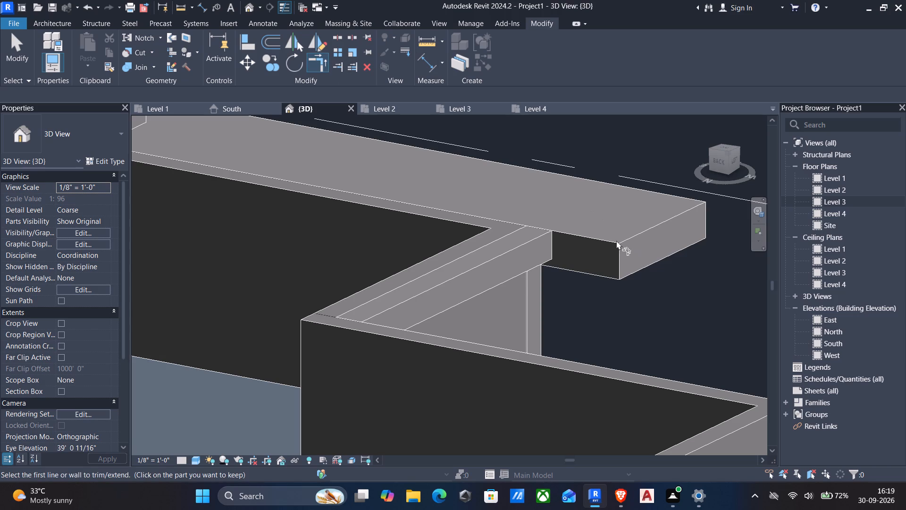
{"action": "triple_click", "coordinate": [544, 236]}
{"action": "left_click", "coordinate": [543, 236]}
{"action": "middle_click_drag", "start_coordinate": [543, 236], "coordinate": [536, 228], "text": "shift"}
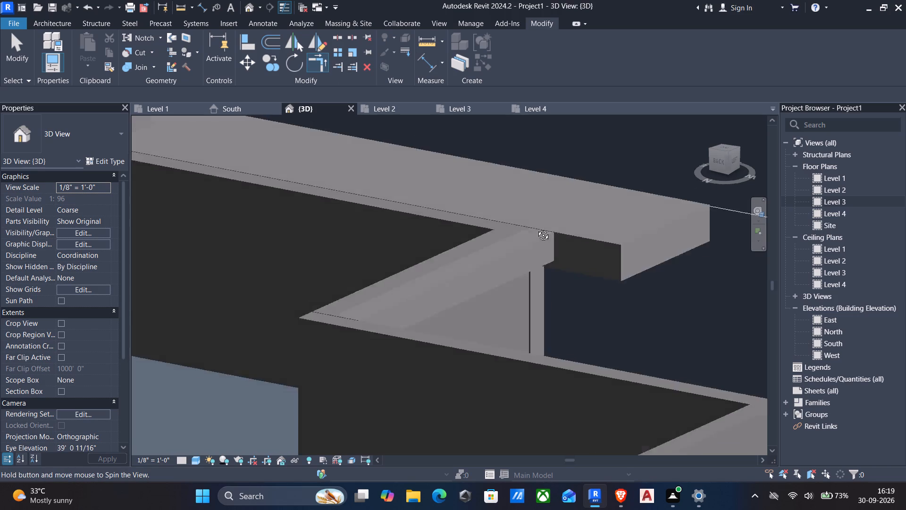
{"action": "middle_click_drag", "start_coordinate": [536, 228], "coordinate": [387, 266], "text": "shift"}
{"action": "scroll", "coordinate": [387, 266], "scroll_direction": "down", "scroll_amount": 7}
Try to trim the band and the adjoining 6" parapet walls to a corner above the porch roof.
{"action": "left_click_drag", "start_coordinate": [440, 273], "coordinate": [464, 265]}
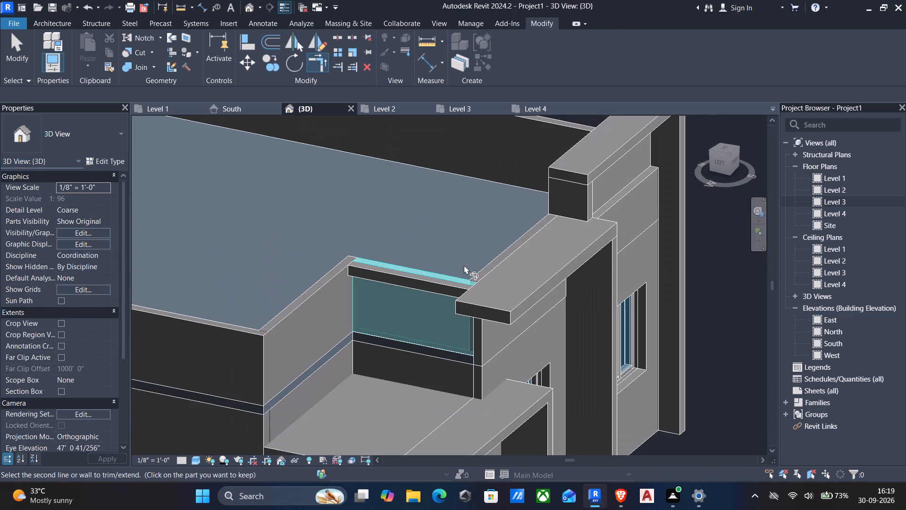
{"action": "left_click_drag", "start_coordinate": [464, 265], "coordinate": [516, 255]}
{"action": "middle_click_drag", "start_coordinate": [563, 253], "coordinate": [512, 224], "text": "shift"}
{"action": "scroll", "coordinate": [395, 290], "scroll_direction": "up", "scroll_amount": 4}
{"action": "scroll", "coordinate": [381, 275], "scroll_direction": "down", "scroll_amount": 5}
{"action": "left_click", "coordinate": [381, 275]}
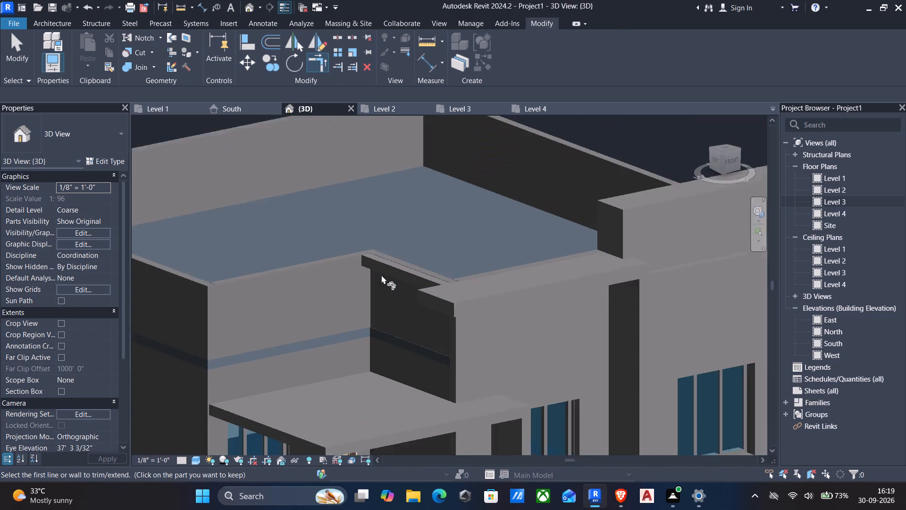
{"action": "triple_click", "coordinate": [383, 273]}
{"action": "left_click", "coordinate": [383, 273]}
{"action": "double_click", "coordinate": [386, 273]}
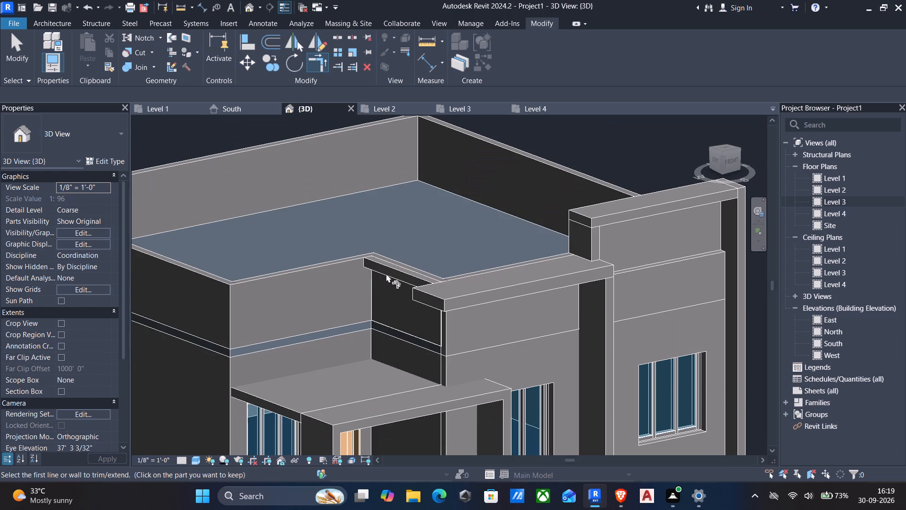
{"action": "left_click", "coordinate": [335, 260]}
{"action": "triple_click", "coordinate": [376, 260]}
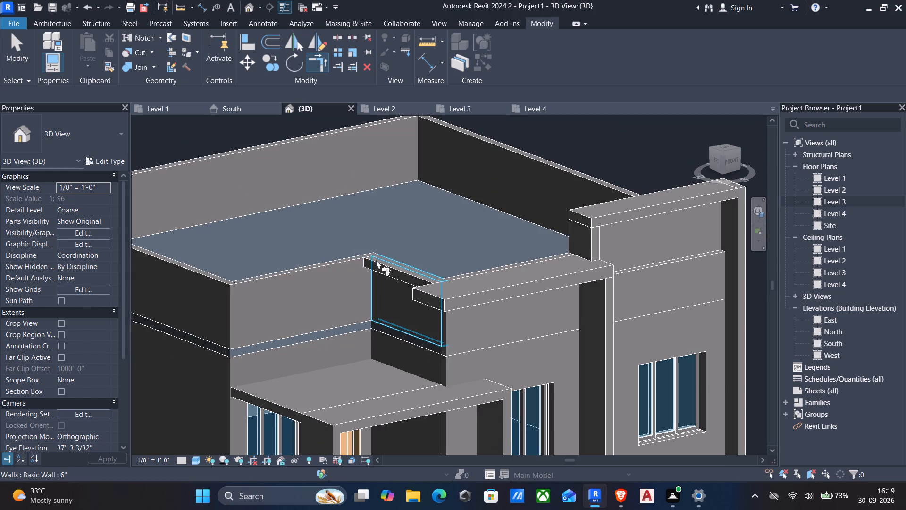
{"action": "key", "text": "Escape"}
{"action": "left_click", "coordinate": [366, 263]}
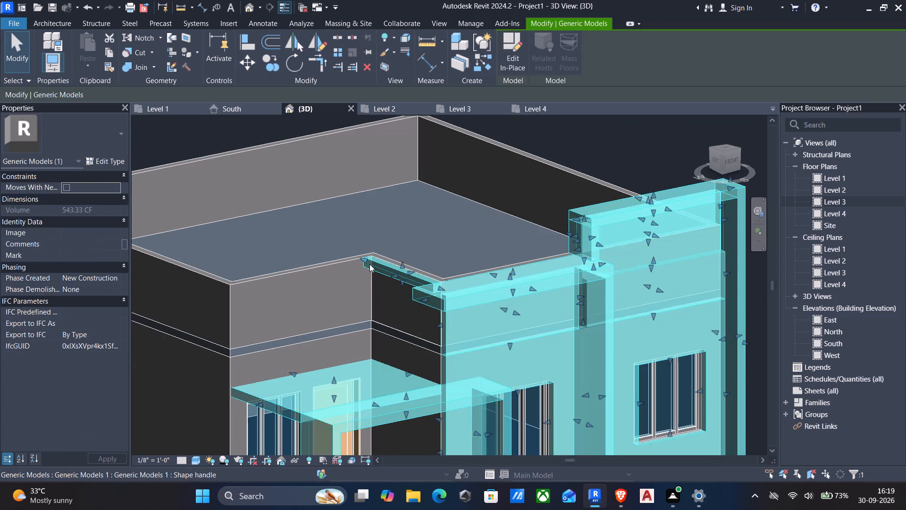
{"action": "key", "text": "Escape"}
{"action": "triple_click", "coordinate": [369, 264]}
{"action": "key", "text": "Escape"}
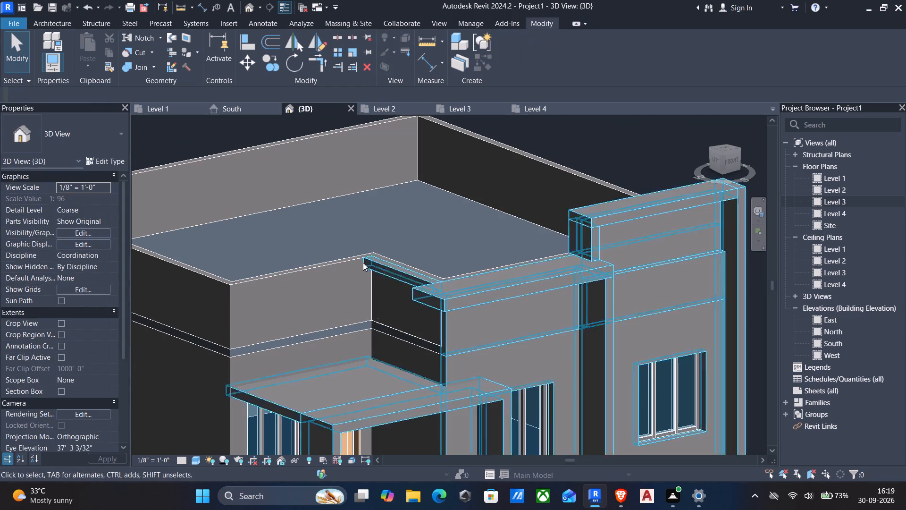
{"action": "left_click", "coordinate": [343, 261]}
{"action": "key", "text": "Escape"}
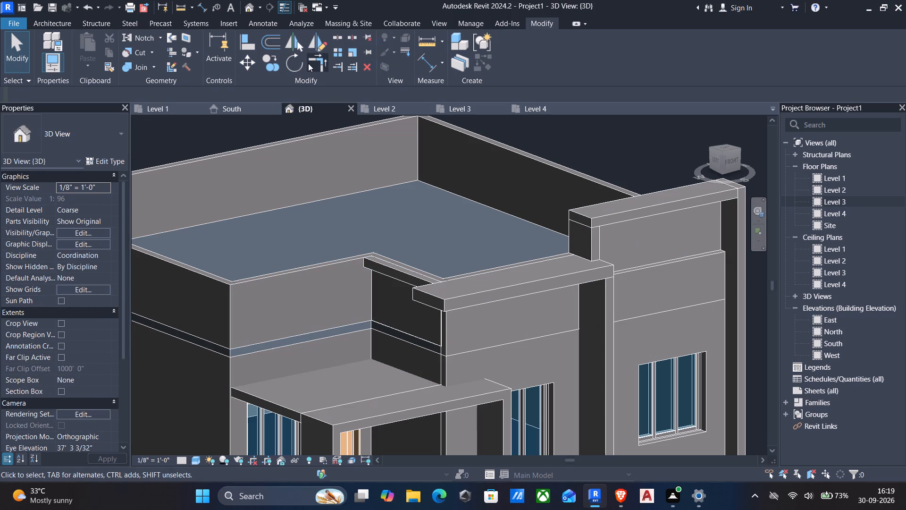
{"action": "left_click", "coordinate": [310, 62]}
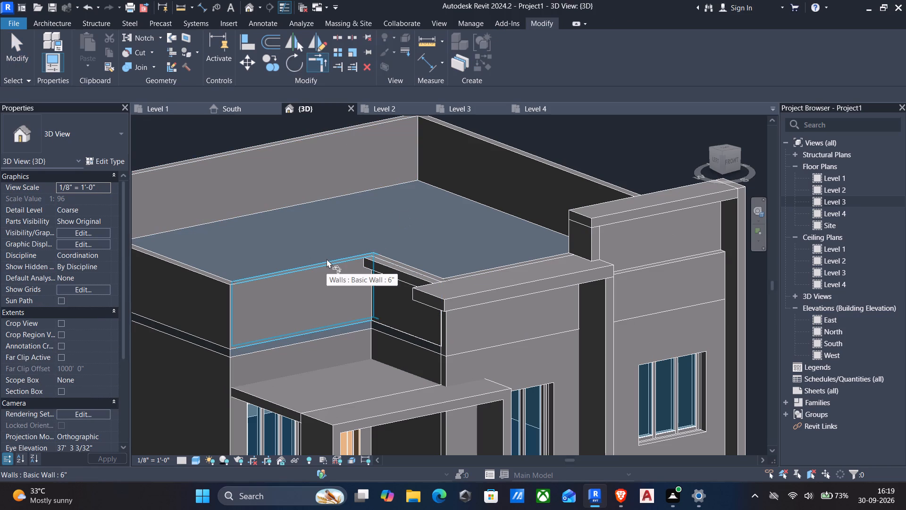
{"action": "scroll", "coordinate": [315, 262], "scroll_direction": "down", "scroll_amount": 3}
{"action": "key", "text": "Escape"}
Stretch the top of the long outer 6" parapet wall on the porch side up to about 5' 3 1/2" high.
{"action": "left_click", "coordinate": [231, 267]}
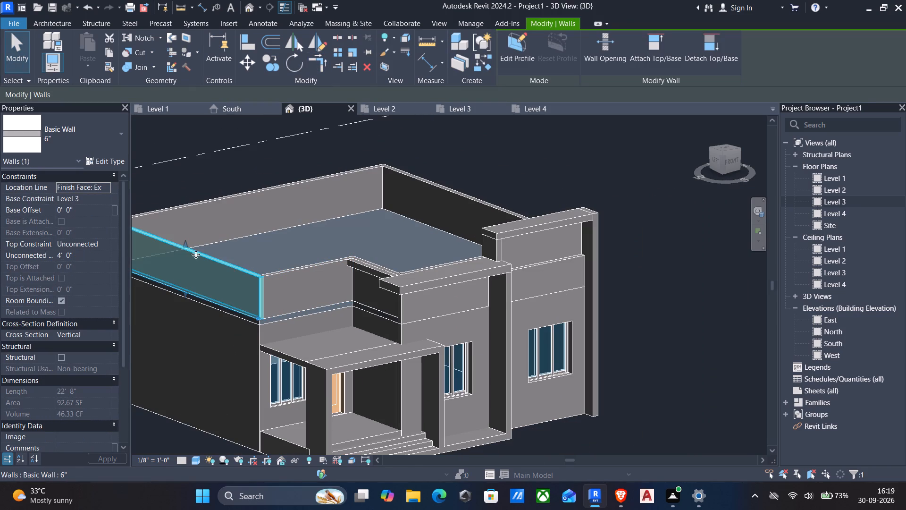
{"action": "left_click_drag", "start_coordinate": [184, 244], "coordinate": [185, 235]}
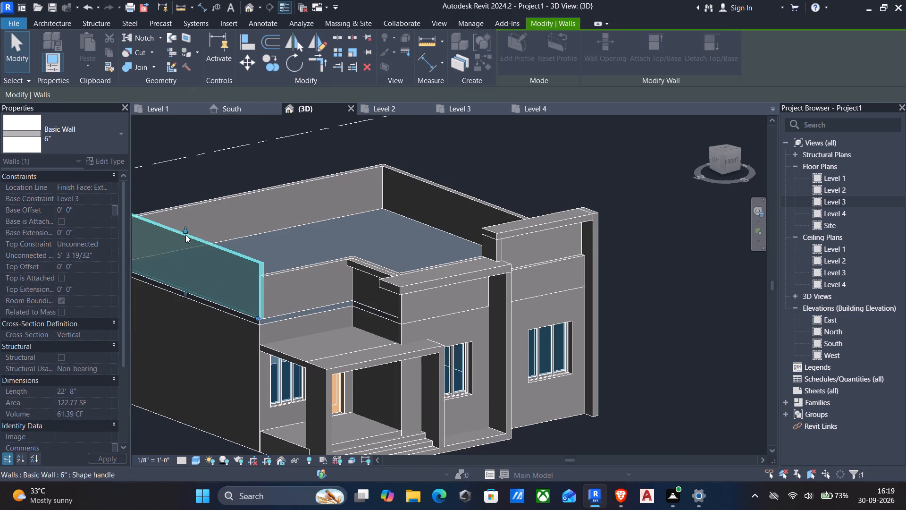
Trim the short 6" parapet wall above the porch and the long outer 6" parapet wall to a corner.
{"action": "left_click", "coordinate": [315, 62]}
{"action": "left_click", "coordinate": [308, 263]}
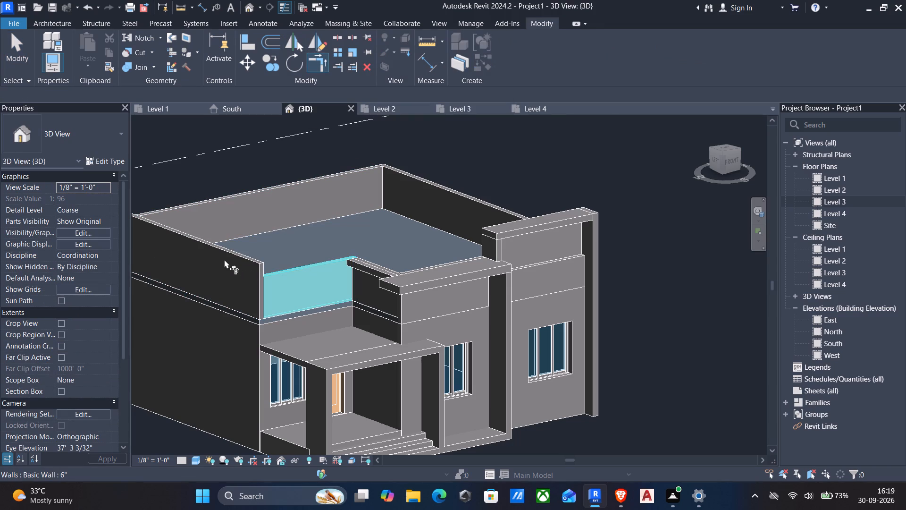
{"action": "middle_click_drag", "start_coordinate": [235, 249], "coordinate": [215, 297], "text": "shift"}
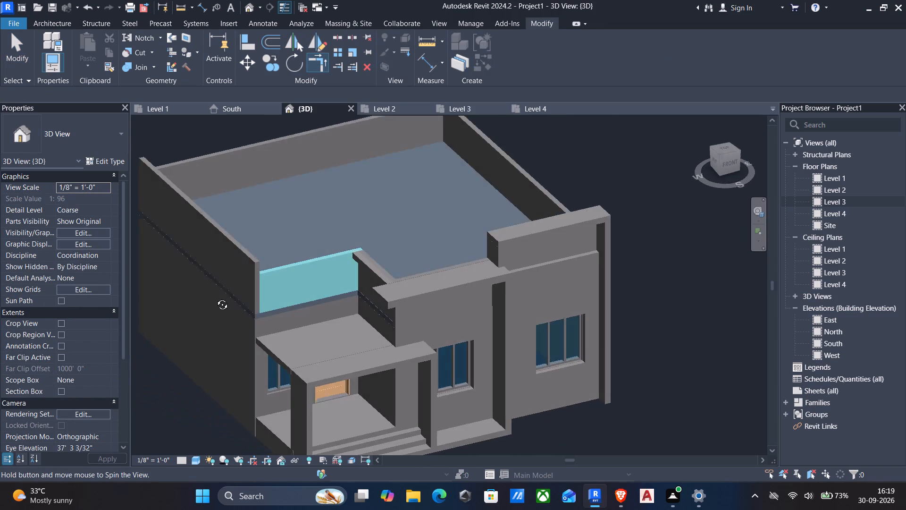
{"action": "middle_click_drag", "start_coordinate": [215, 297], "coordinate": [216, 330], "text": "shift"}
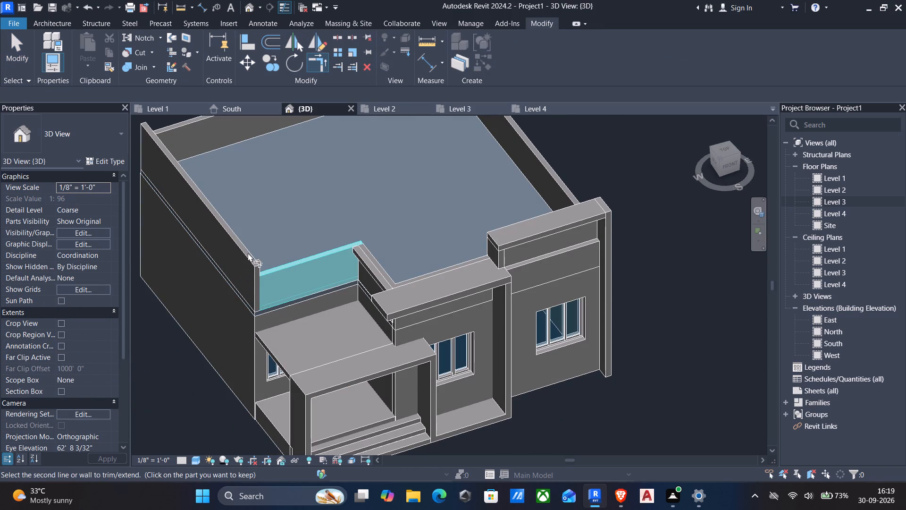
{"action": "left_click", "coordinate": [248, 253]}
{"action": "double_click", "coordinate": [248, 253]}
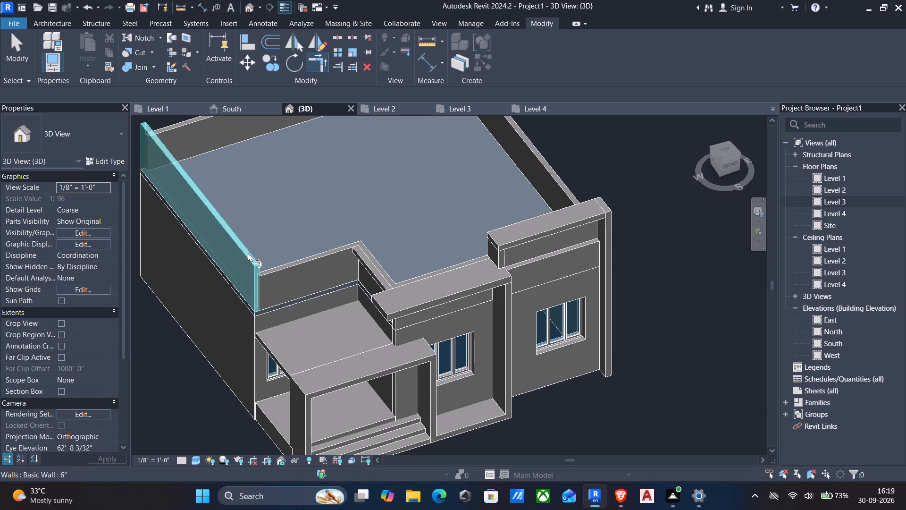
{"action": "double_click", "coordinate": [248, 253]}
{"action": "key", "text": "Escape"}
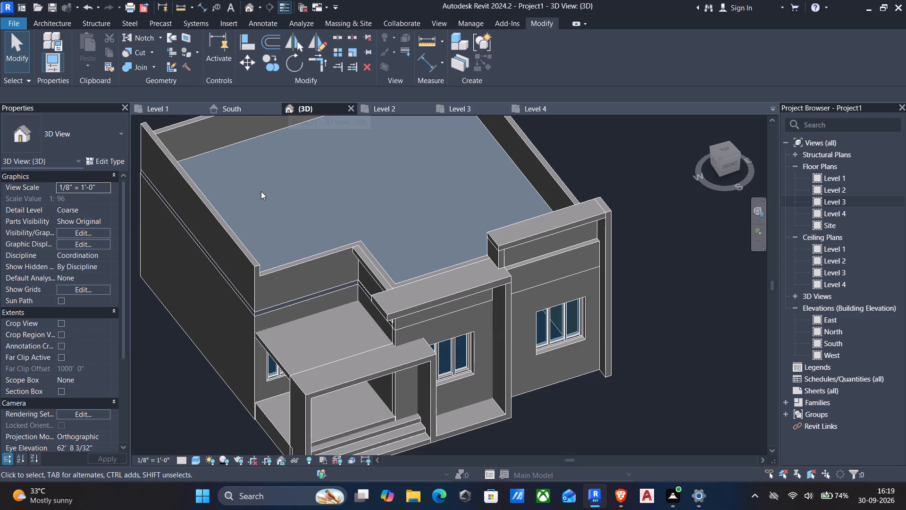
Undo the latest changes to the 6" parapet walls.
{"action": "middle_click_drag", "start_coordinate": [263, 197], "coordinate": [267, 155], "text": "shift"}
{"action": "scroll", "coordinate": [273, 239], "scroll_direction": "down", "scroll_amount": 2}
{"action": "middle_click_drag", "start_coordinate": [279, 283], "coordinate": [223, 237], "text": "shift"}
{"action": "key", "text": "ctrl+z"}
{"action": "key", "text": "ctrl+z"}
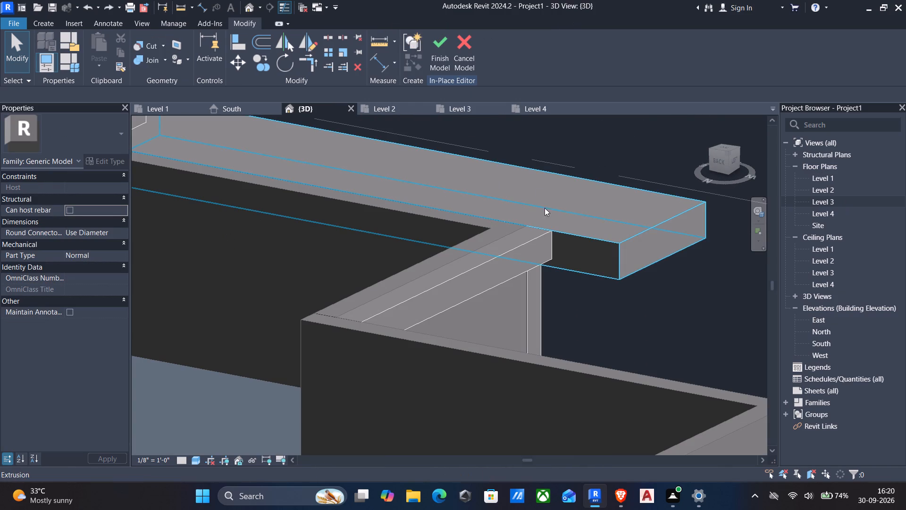
Stretch the underside of the in-place side band down slightly, level with the underside of the adjoining overhanging beam.
{"action": "scroll", "coordinate": [545, 217], "scroll_direction": "down", "scroll_amount": 2}
{"action": "middle_click_drag", "start_coordinate": [546, 233], "coordinate": [486, 191], "text": "shift"}
{"action": "middle_click_drag", "start_coordinate": [541, 259], "coordinate": [431, 205]}
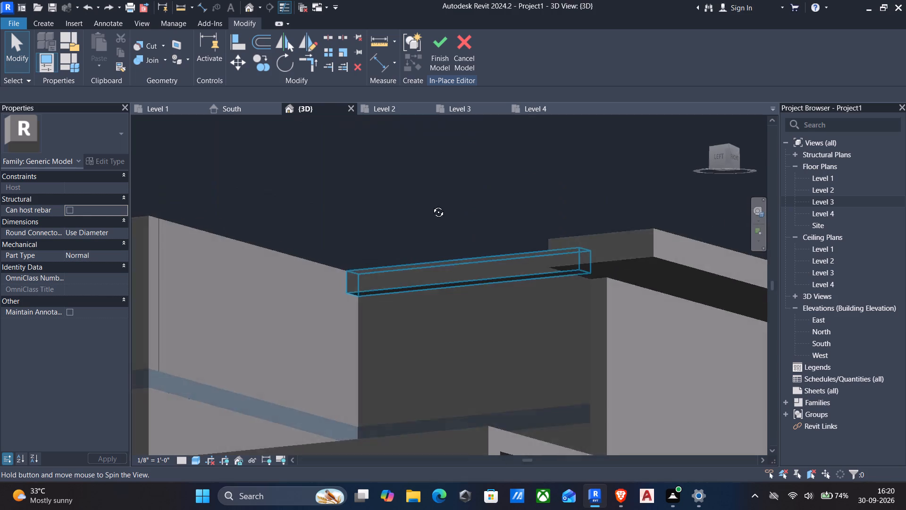
{"action": "middle_click_drag", "start_coordinate": [431, 205], "coordinate": [513, 173]}
{"action": "scroll", "coordinate": [515, 176], "scroll_direction": "down", "scroll_amount": 1, "text": "shift"}
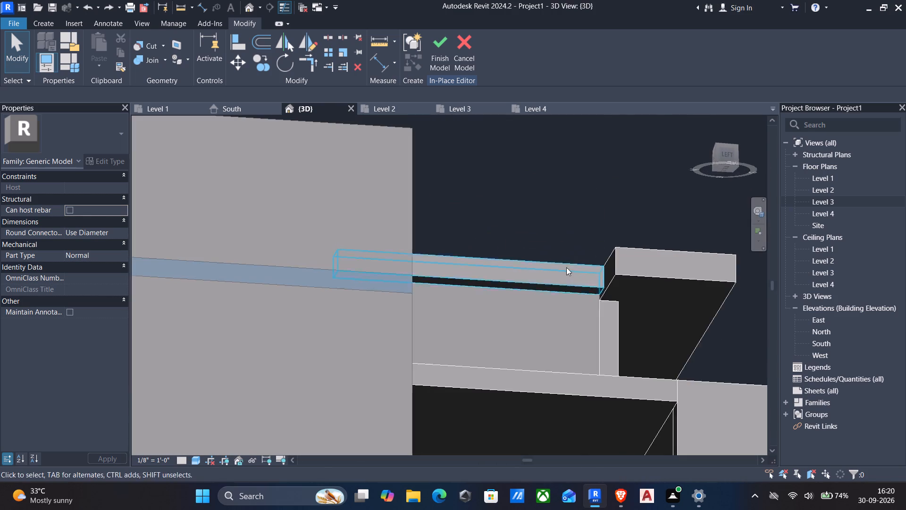
{"action": "scroll", "coordinate": [571, 282], "scroll_direction": "up", "scroll_amount": 4}
{"action": "scroll", "coordinate": [612, 298], "scroll_direction": "up", "scroll_amount": 4}
{"action": "middle_click_drag", "start_coordinate": [598, 301], "coordinate": [592, 353]}
{"action": "scroll", "coordinate": [593, 352], "scroll_direction": "down", "scroll_amount": 5, "text": "shift"}
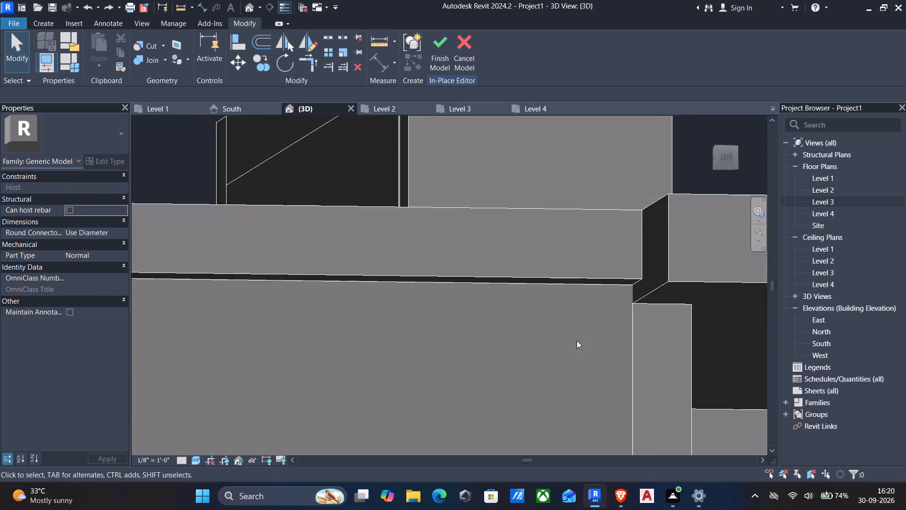
{"action": "scroll", "coordinate": [577, 340], "scroll_direction": "down", "scroll_amount": 3, "text": "shift"}
{"action": "middle_click_drag", "start_coordinate": [577, 319], "coordinate": [595, 337], "text": "shift"}
{"action": "left_click", "coordinate": [577, 294]}
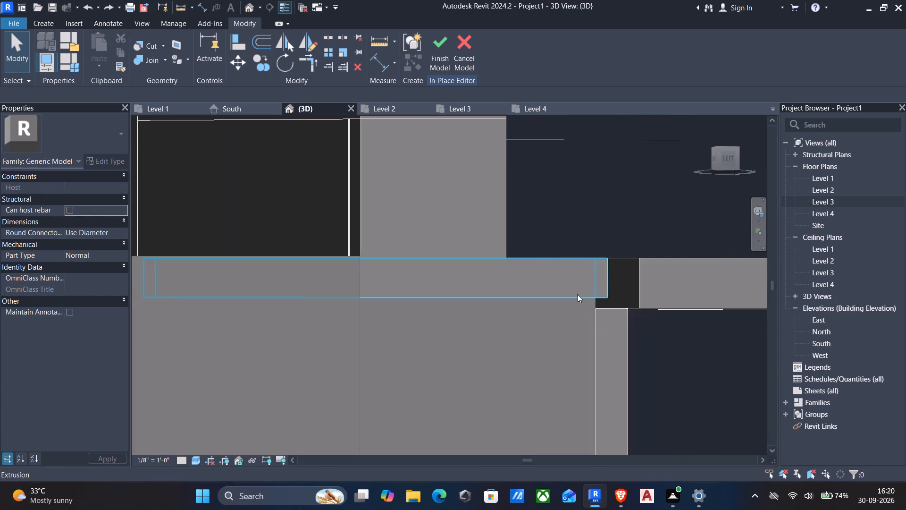
{"action": "left_click_drag", "start_coordinate": [376, 300], "coordinate": [377, 301]}
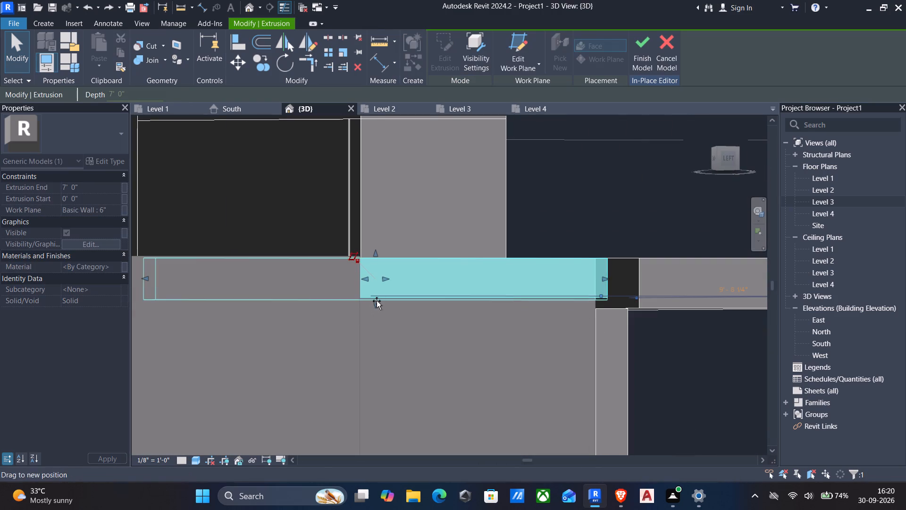
{"action": "left_click_drag", "start_coordinate": [377, 301], "coordinate": [377, 306]}
{"action": "key", "text": "Escape"}
Widen the side band by stretching its outer face outward over the porch, under the overhanging beam.
{"action": "scroll", "coordinate": [424, 315], "scroll_direction": "down", "scroll_amount": 3}
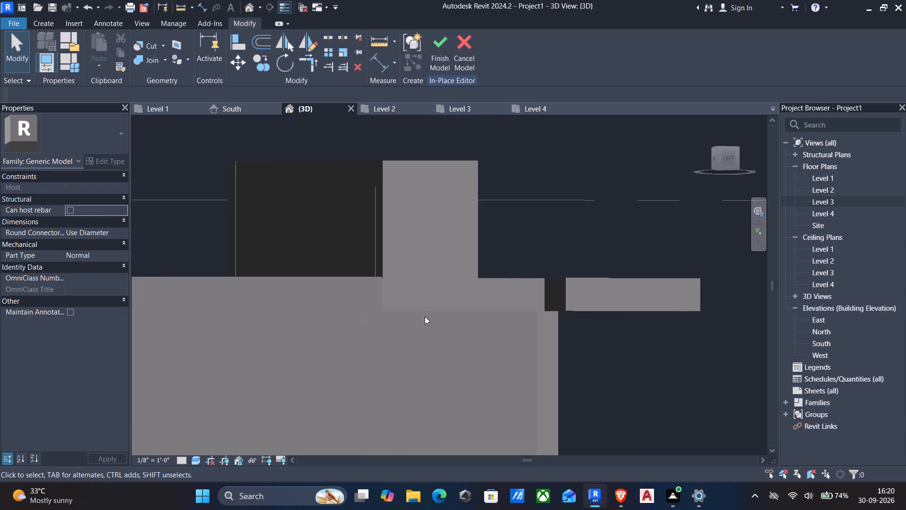
{"action": "middle_click_drag", "start_coordinate": [425, 316], "coordinate": [568, 411], "text": "shift"}
{"action": "scroll", "coordinate": [551, 402], "scroll_direction": "down", "scroll_amount": 1}
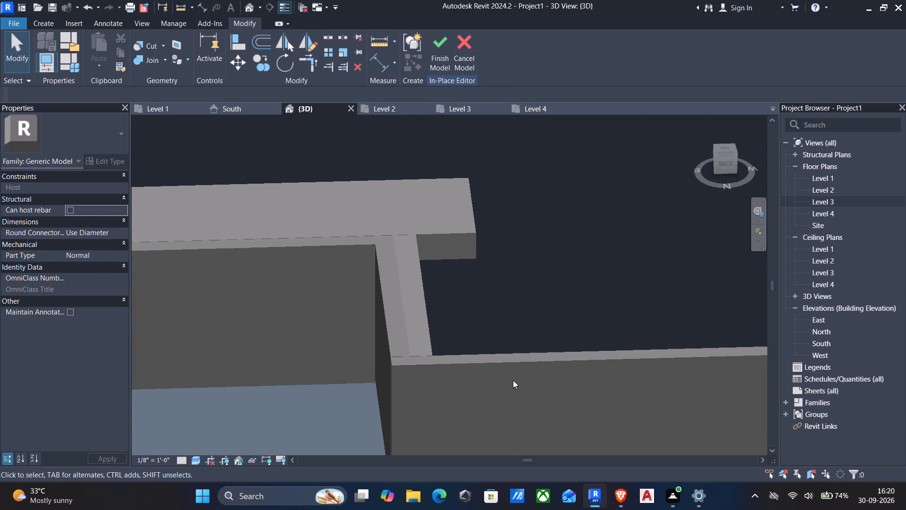
{"action": "scroll", "coordinate": [494, 361], "scroll_direction": "down", "scroll_amount": 2}
{"action": "middle_click_drag", "start_coordinate": [494, 360], "coordinate": [464, 382], "text": "shift"}
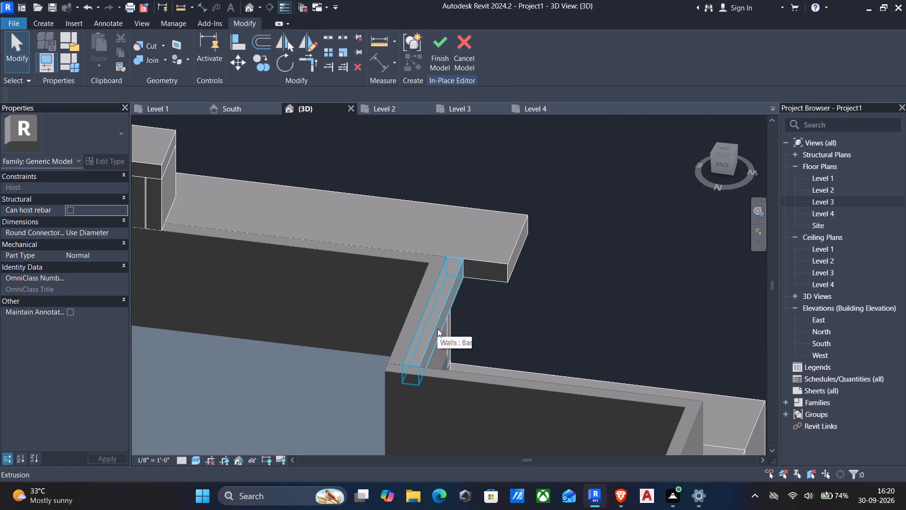
{"action": "left_click", "coordinate": [437, 329]}
{"action": "left_click_drag", "start_coordinate": [445, 323], "coordinate": [470, 322]}
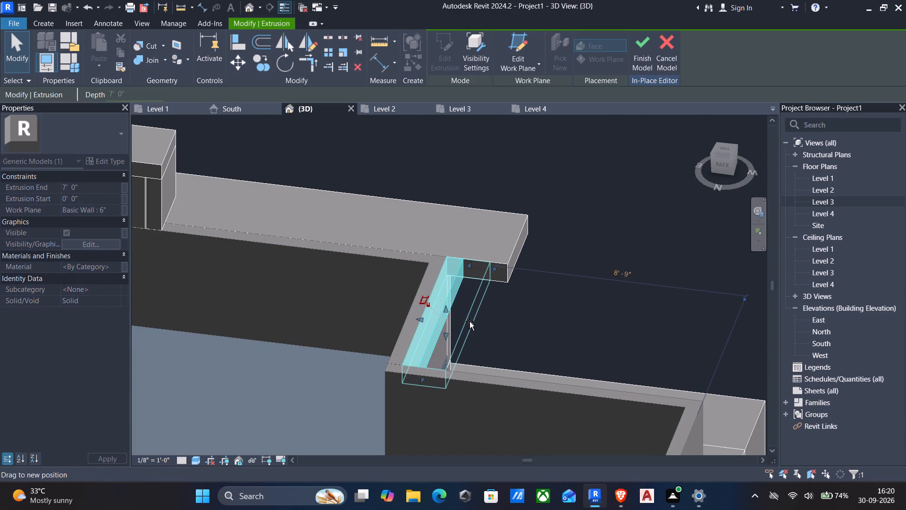
{"action": "left_click_drag", "start_coordinate": [470, 322], "coordinate": [472, 321]}
{"action": "key", "text": "Escape"}
Stretch the side band's outer face further outward until it lines up with the end face of the overhanging beam.
{"action": "scroll", "coordinate": [481, 324], "scroll_direction": "down", "scroll_amount": 2}
{"action": "middle_click_drag", "start_coordinate": [492, 329], "coordinate": [484, 331], "text": "shift"}
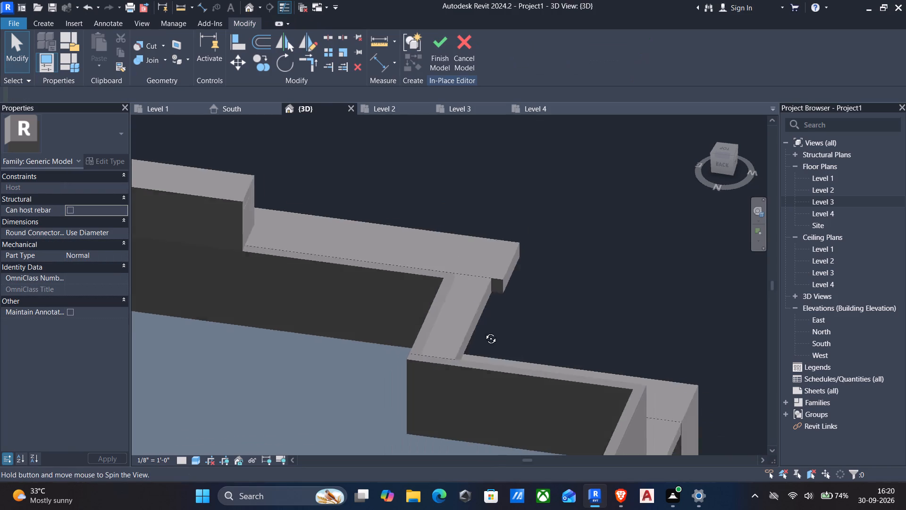
{"action": "middle_click_drag", "start_coordinate": [484, 331], "coordinate": [206, 343], "text": "shift"}
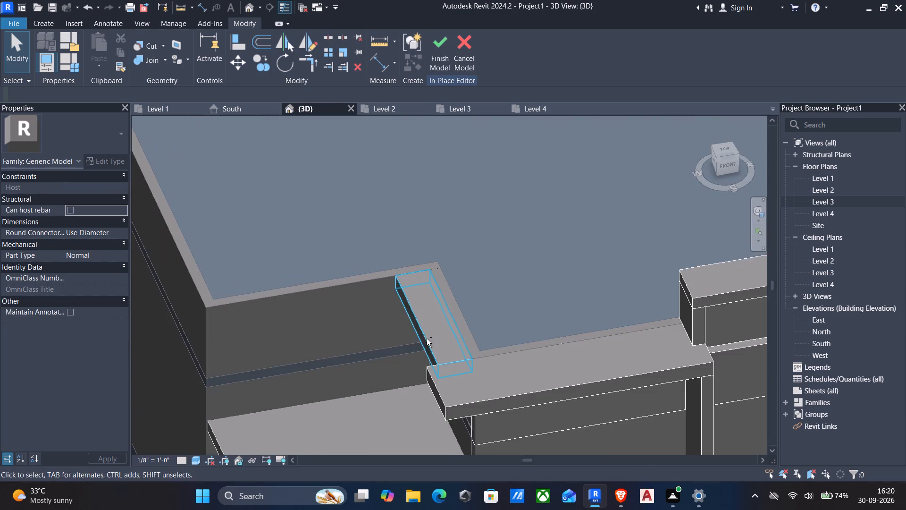
{"action": "middle_click_drag", "start_coordinate": [552, 361], "coordinate": [579, 368], "text": "shift"}
{"action": "scroll", "coordinate": [480, 359], "scroll_direction": "down", "scroll_amount": 2}
{"action": "middle_click_drag", "start_coordinate": [483, 363], "coordinate": [639, 370], "text": "shift"}
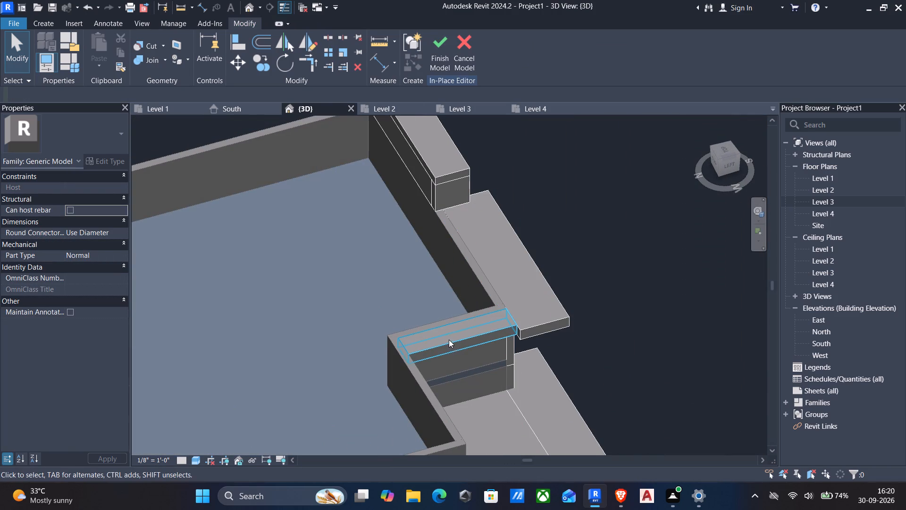
{"action": "left_click", "coordinate": [453, 345]}
{"action": "left_click_drag", "start_coordinate": [464, 348], "coordinate": [470, 352]}
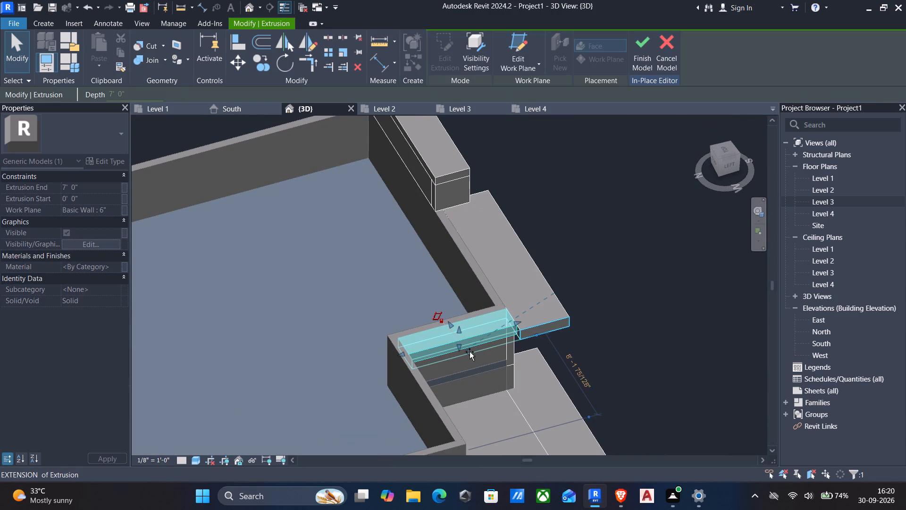
{"action": "left_click_drag", "start_coordinate": [470, 352], "coordinate": [465, 352]}
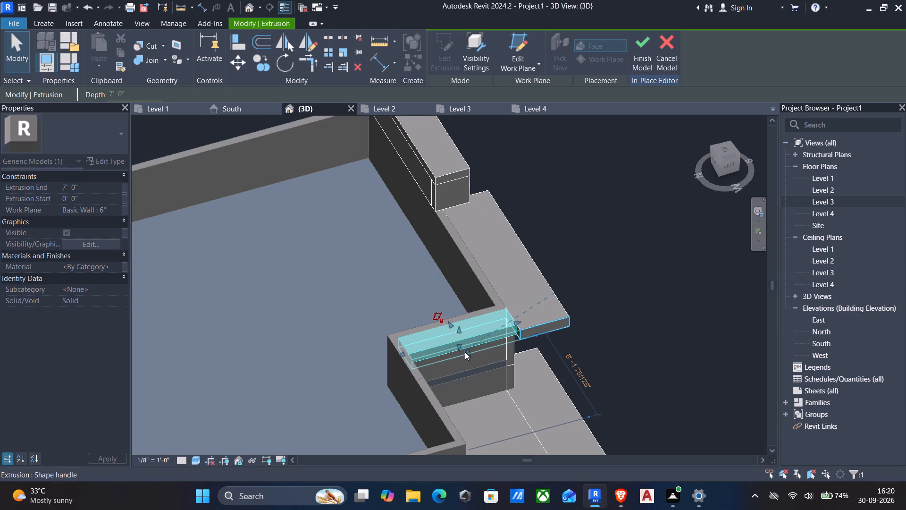
{"action": "key", "text": "Escape"}
Check the widened side band against the whole facade and finish the in-place model.
{"action": "scroll", "coordinate": [510, 367], "scroll_direction": "down", "scroll_amount": 2}
{"action": "middle_click_drag", "start_coordinate": [554, 372], "coordinate": [364, 357], "text": "shift"}
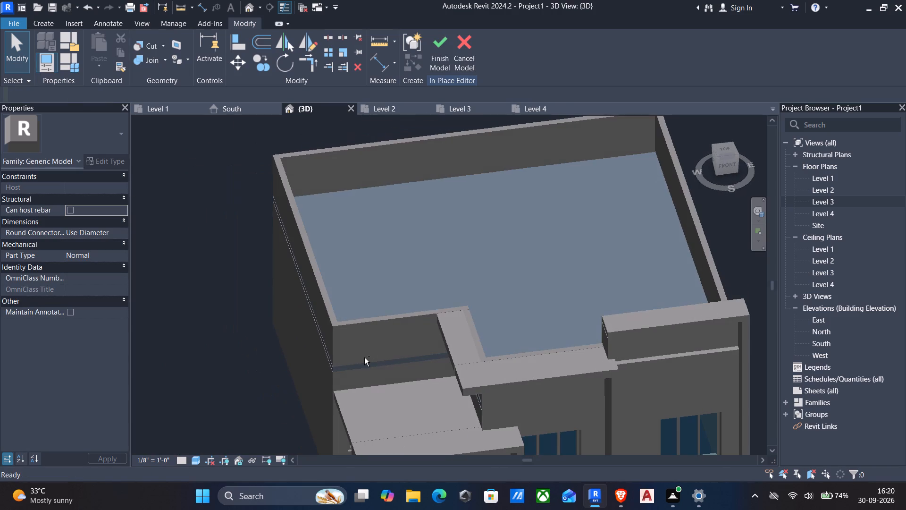
{"action": "scroll", "coordinate": [364, 355], "scroll_direction": "down", "scroll_amount": 2}
{"action": "middle_click_drag", "start_coordinate": [420, 365], "coordinate": [425, 277]}
{"action": "scroll", "coordinate": [425, 278], "scroll_direction": "down", "scroll_amount": 2}
{"action": "middle_click_drag", "start_coordinate": [453, 342], "coordinate": [484, 262], "text": "shift"}
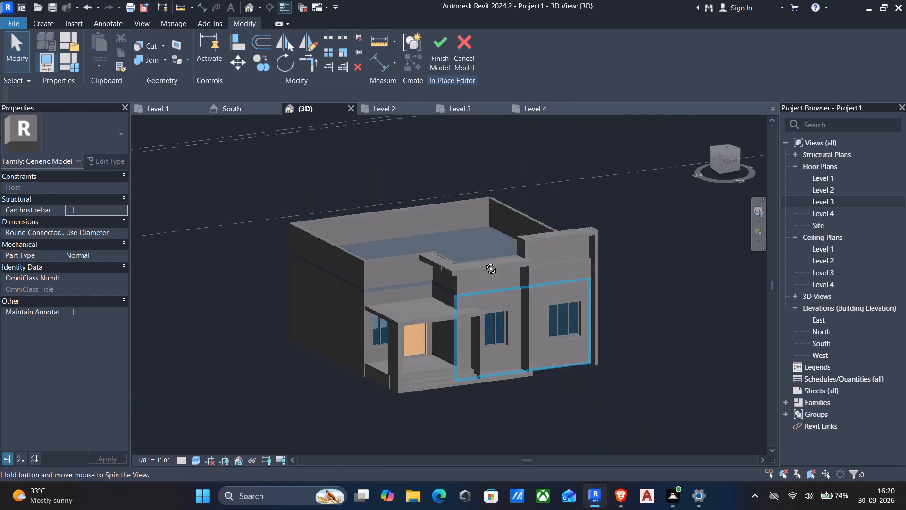
{"action": "middle_click_drag", "start_coordinate": [484, 262], "coordinate": [536, 211], "text": "shift"}
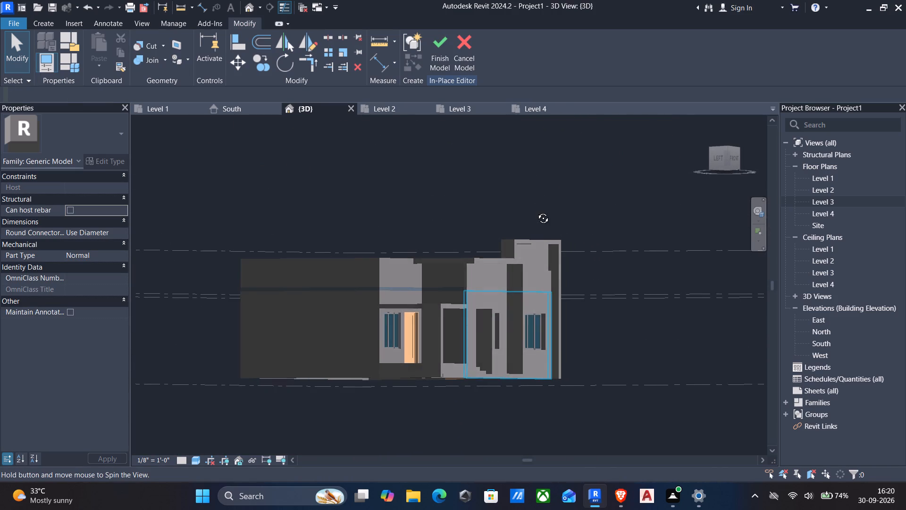
{"action": "middle_click_drag", "start_coordinate": [536, 211], "coordinate": [534, 211], "text": "shift"}
{"action": "scroll", "coordinate": [394, 310], "scroll_direction": "up", "scroll_amount": 4}
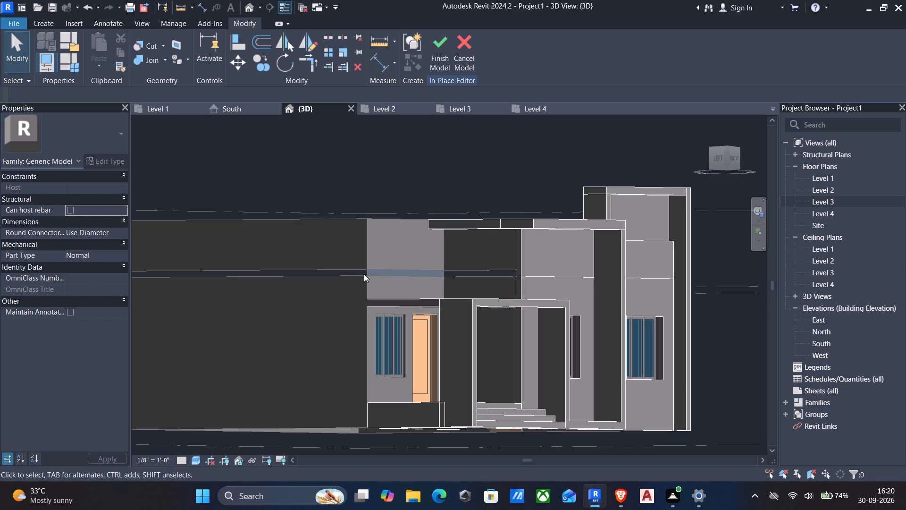
{"action": "scroll", "coordinate": [363, 272], "scroll_direction": "down", "scroll_amount": 3}
{"action": "left_click", "coordinate": [444, 48]}
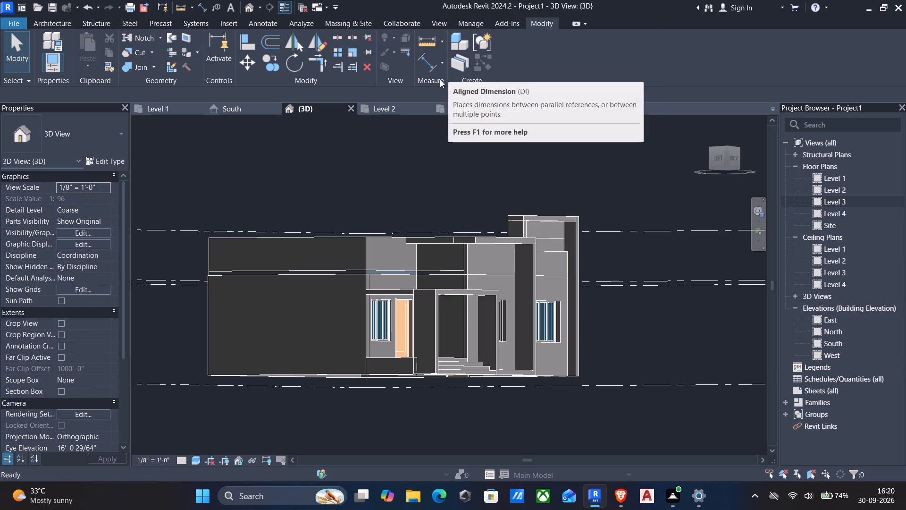
Reopen the in-place facade model for editing.
{"action": "scroll", "coordinate": [487, 264], "scroll_direction": "up", "scroll_amount": 3}
{"action": "scroll", "coordinate": [456, 267], "scroll_direction": "down", "scroll_amount": 3}
{"action": "middle_click_drag", "start_coordinate": [479, 265], "coordinate": [277, 313], "text": "shift"}
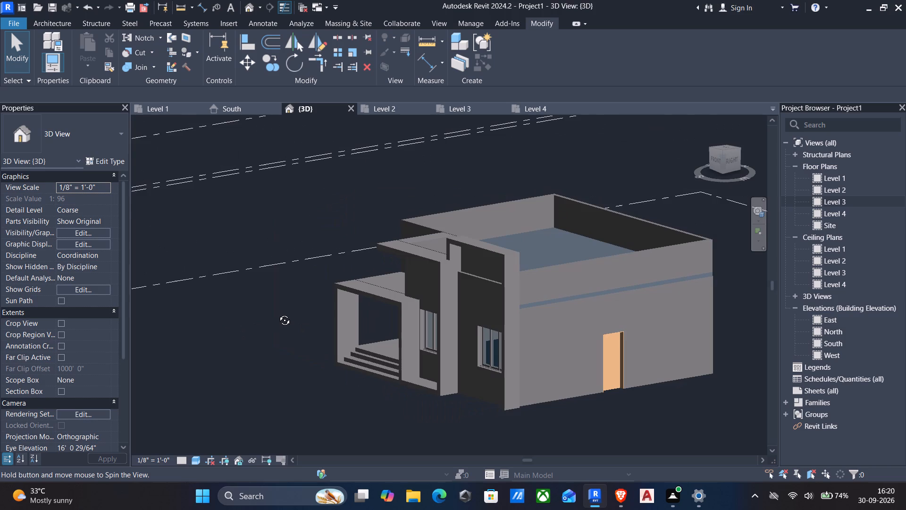
{"action": "middle_click_drag", "start_coordinate": [277, 313], "coordinate": [387, 304], "text": "shift"}
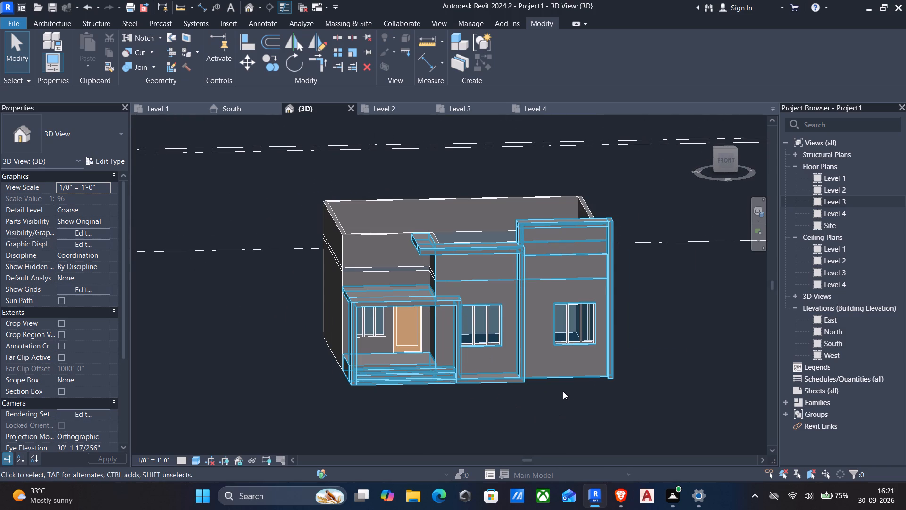
{"action": "left_click", "coordinate": [504, 384]}
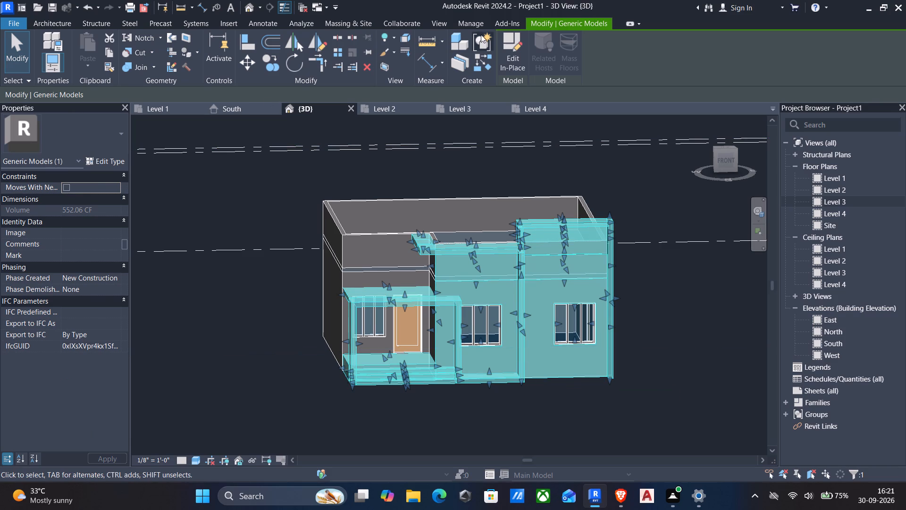
{"action": "left_click", "coordinate": [512, 51]}
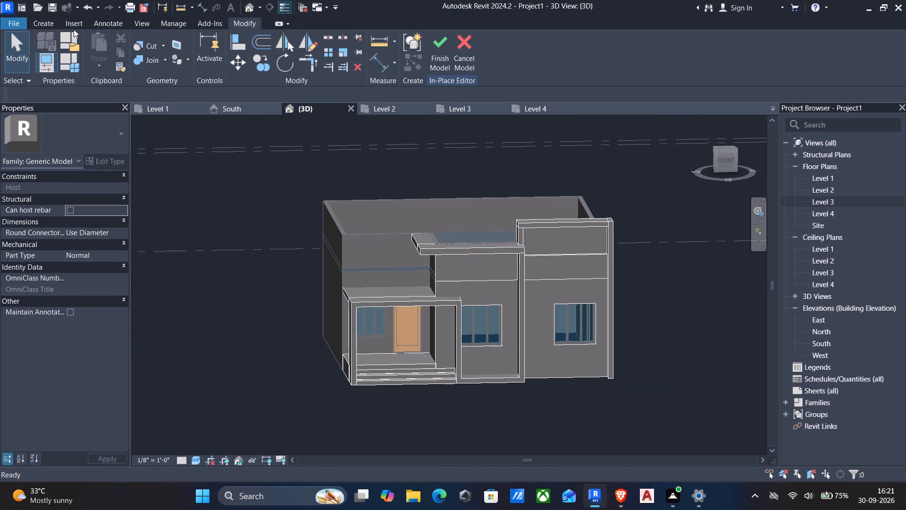
Start a new in-place extrusion with its work plane on the inner side face of the facade's right end column.
{"action": "left_click", "coordinate": [38, 22]}
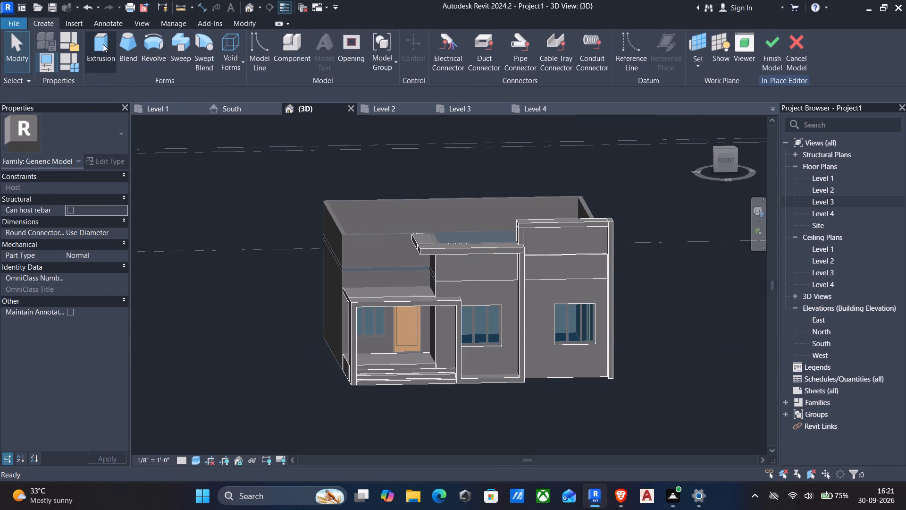
{"action": "left_click", "coordinate": [101, 42]}
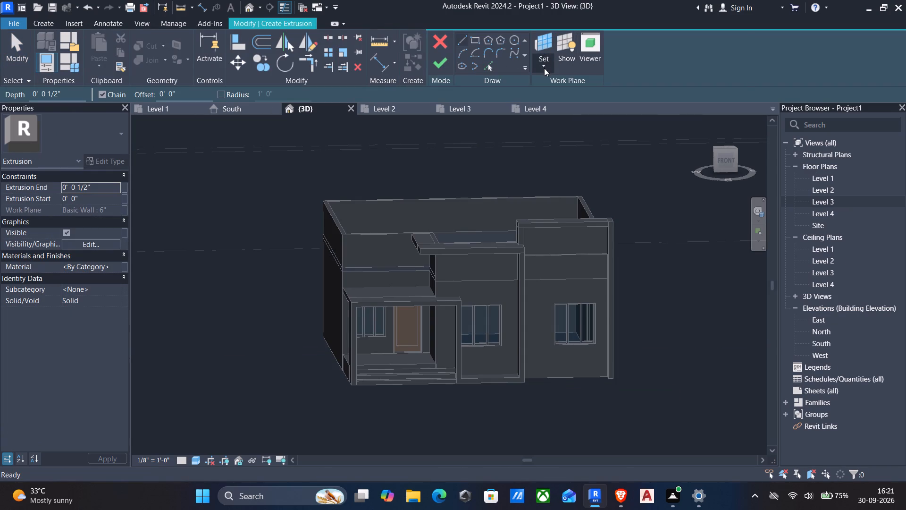
{"action": "left_click", "coordinate": [544, 68]}
{"action": "left_click", "coordinate": [566, 110]}
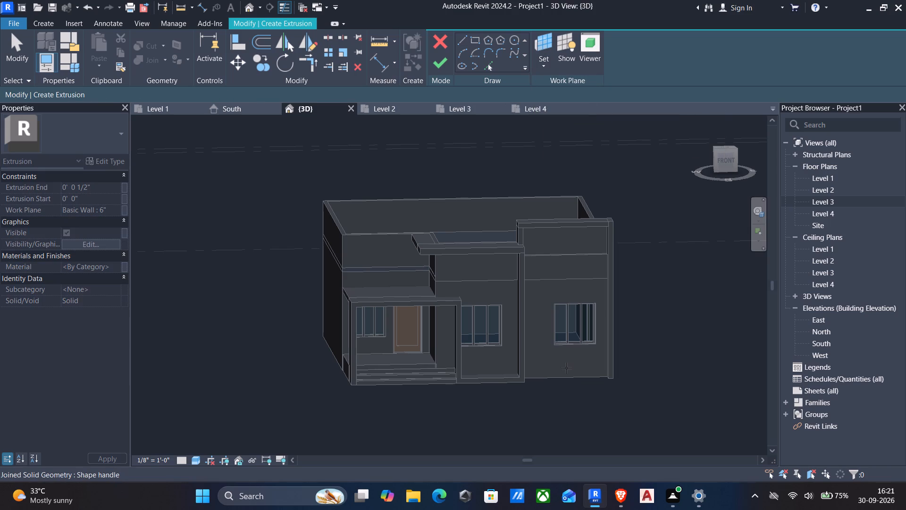
{"action": "scroll", "coordinate": [603, 378], "scroll_direction": "up", "scroll_amount": 9}
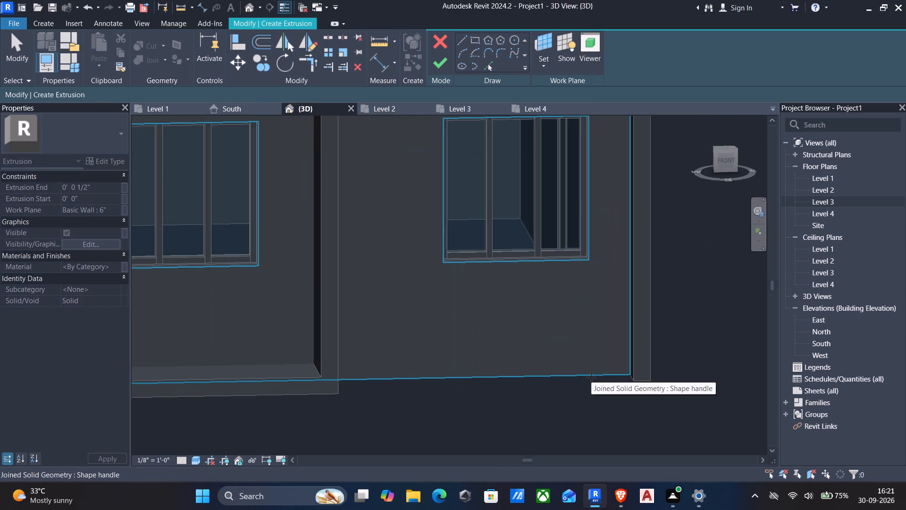
{"action": "middle_click_drag", "start_coordinate": [591, 377], "coordinate": [700, 358], "text": "shift"}
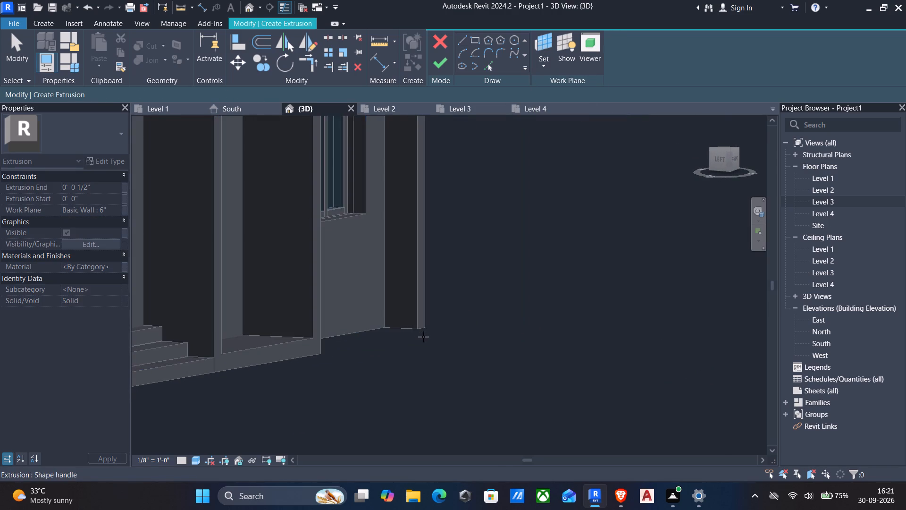
{"action": "scroll", "coordinate": [426, 336], "scroll_direction": "up", "scroll_amount": 4}
{"action": "left_click", "coordinate": [407, 325]}
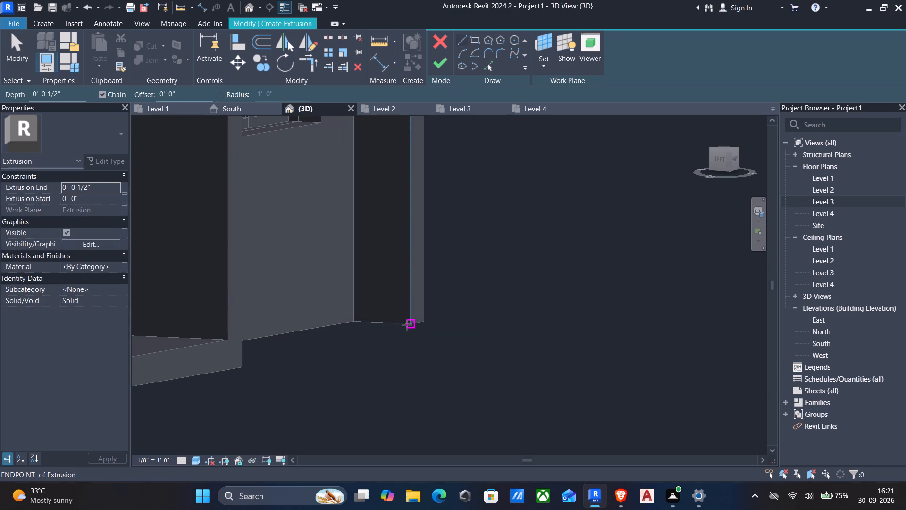
Sketch a small square at the bottom outer corner of the column's inner face and finish it as an extrusion 1/2" deep.
{"action": "left_click", "coordinate": [478, 41]}
{"action": "scroll", "coordinate": [400, 286], "scroll_direction": "up", "scroll_amount": 4}
{"action": "scroll", "coordinate": [400, 341], "scroll_direction": "up", "scroll_amount": 4}
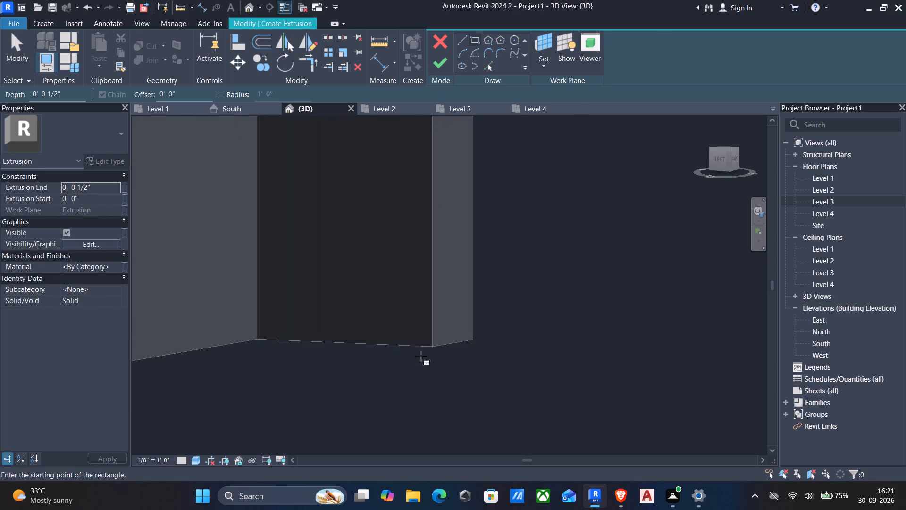
{"action": "left_click", "coordinate": [430, 345]}
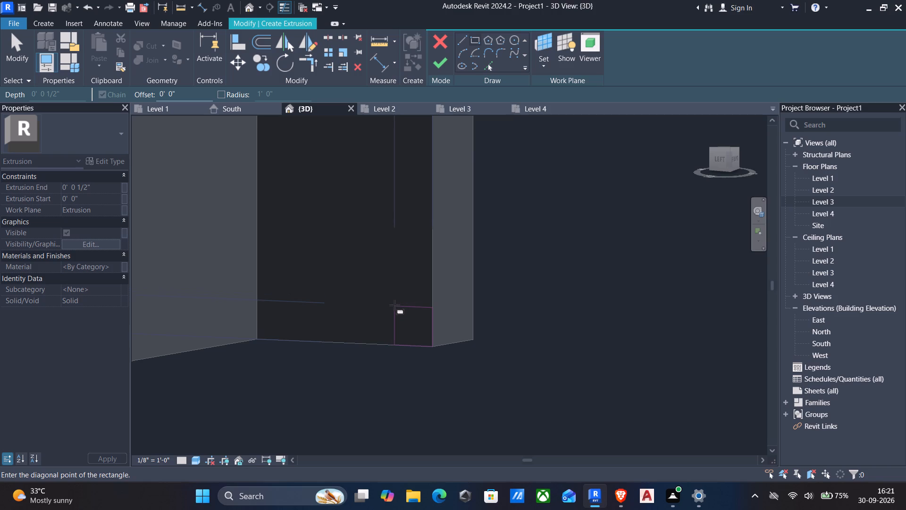
{"action": "left_click", "coordinate": [394, 305]}
{"action": "scroll", "coordinate": [416, 274], "scroll_direction": "down", "scroll_amount": 2}
{"action": "key", "text": "Escape"}
{"action": "scroll", "coordinate": [416, 275], "scroll_direction": "down", "scroll_amount": 4}
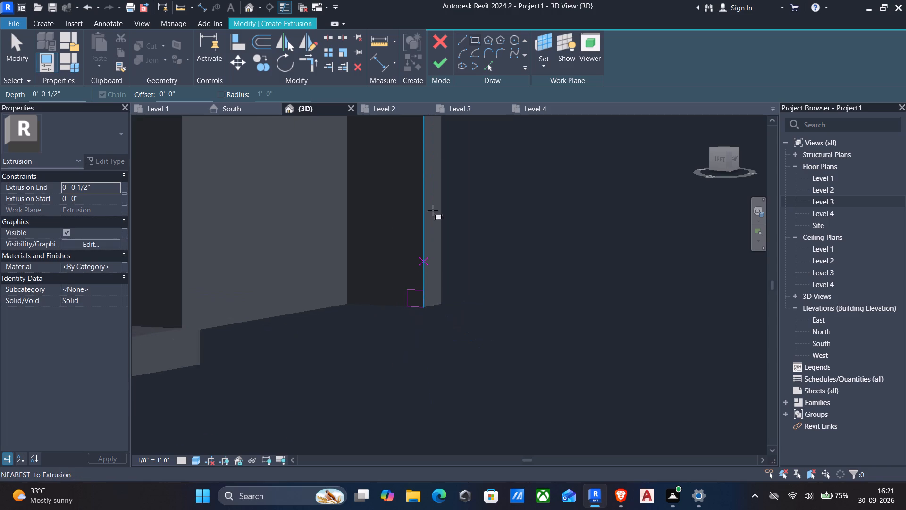
{"action": "left_click", "coordinate": [440, 66]}
Stretch the new extrusion along the base of the front wall to a depth of about 4' 0 3/8".
{"action": "scroll", "coordinate": [427, 84], "scroll_direction": "down", "scroll_amount": 4}
{"action": "middle_click_drag", "start_coordinate": [466, 168], "coordinate": [466, 170], "text": "shift"}
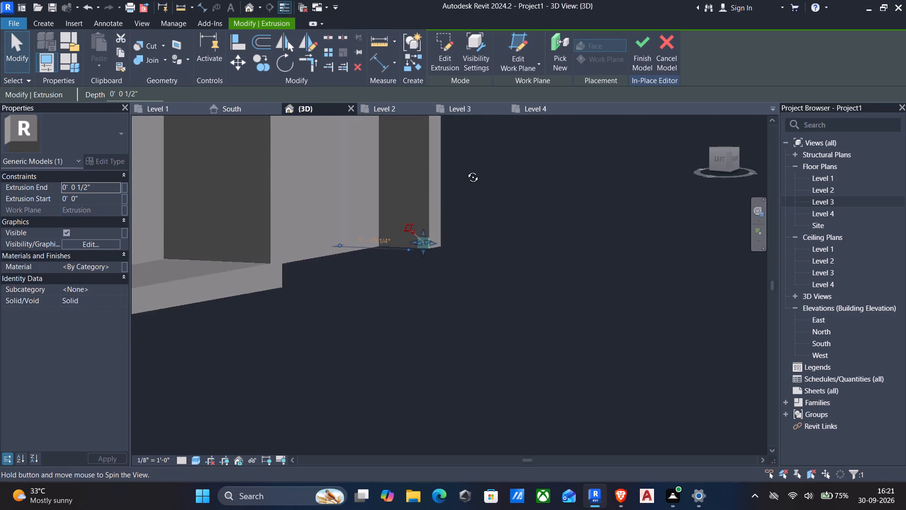
{"action": "middle_click_drag", "start_coordinate": [466, 170], "coordinate": [371, 222], "text": "shift"}
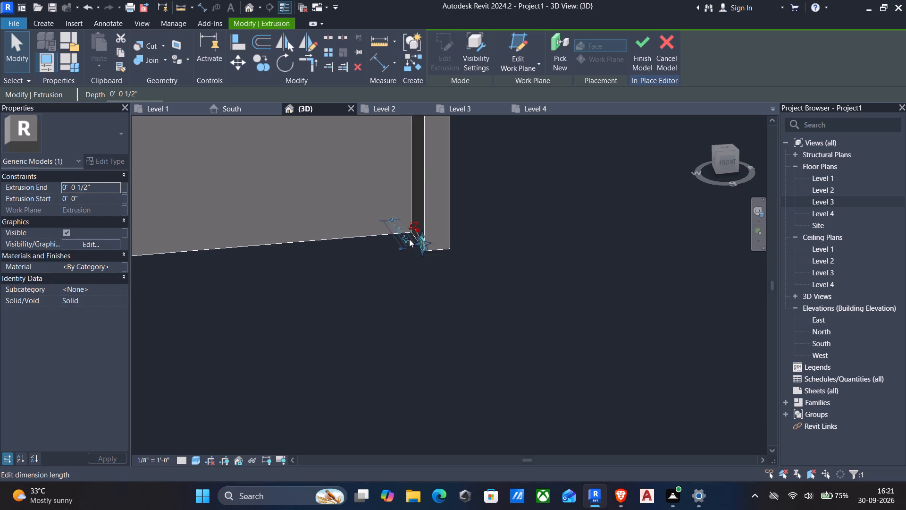
{"action": "left_click_drag", "start_coordinate": [415, 241], "coordinate": [250, 273]}
{"action": "scroll", "coordinate": [250, 273], "scroll_direction": "down", "scroll_amount": 3}
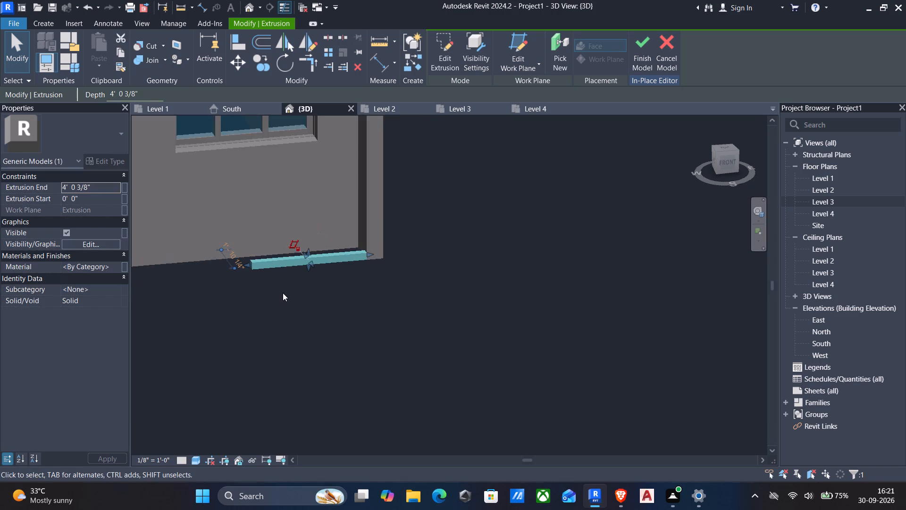
{"action": "middle_click_drag", "start_coordinate": [285, 294], "coordinate": [504, 289]}
{"action": "scroll", "coordinate": [512, 289], "scroll_direction": "down", "scroll_amount": 2}
{"action": "key", "text": "Escape"}
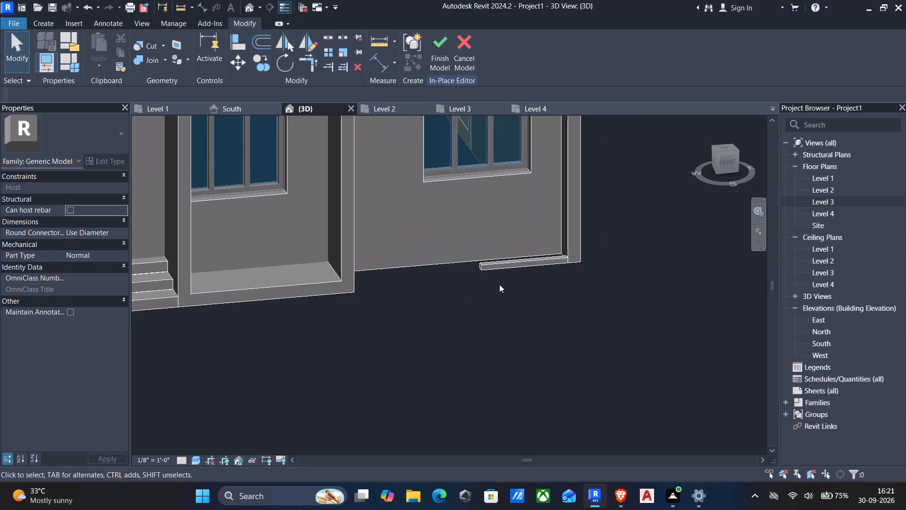
Align the free end of the base strip with the side face of the neighbouring facade pillar.
{"action": "middle_click_drag", "start_coordinate": [498, 285], "coordinate": [417, 246], "text": "shift"}
{"action": "scroll", "coordinate": [417, 246], "scroll_direction": "up", "scroll_amount": 1}
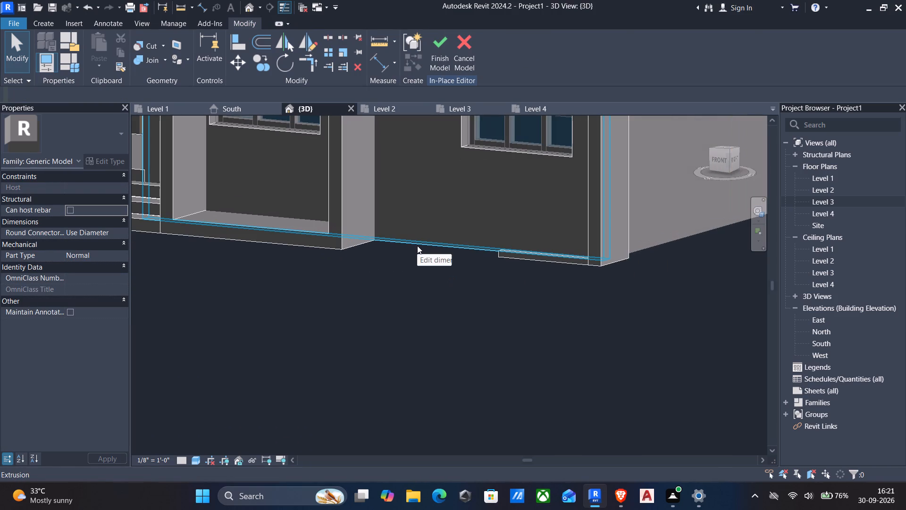
{"action": "type", "text": "al"}
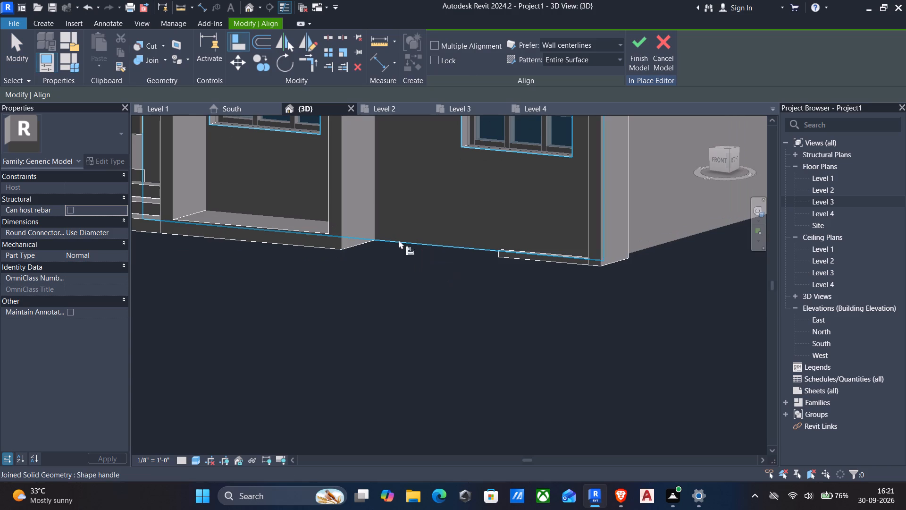
{"action": "left_click", "coordinate": [344, 231]}
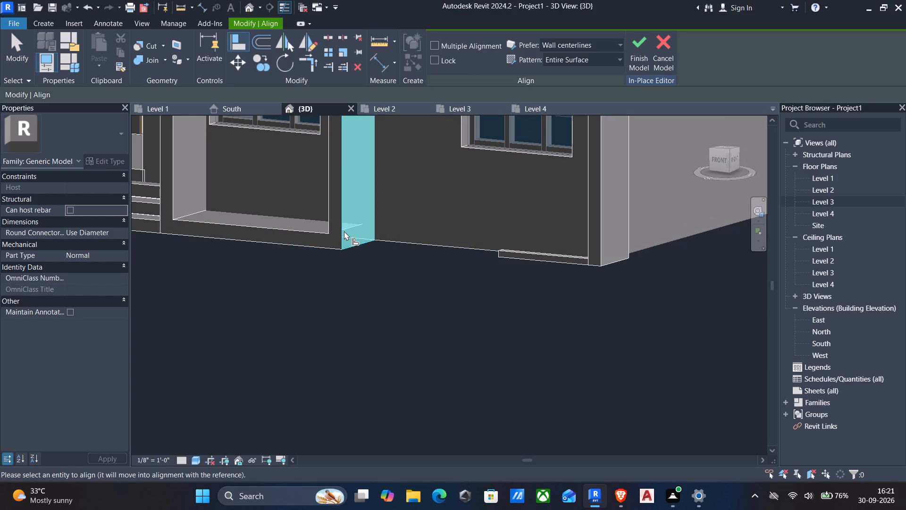
{"action": "middle_click_drag", "start_coordinate": [364, 237], "coordinate": [525, 247], "text": "shift"}
{"action": "left_click", "coordinate": [533, 279]}
{"action": "scroll", "coordinate": [546, 289], "scroll_direction": "down", "scroll_amount": 2}
{"action": "key", "text": "Escape"}
Stretch the top of the base strip upward to form a low curb between the two pillars.
{"action": "scroll", "coordinate": [600, 321], "scroll_direction": "down", "scroll_amount": 1}
{"action": "middle_click_drag", "start_coordinate": [602, 321], "coordinate": [354, 338], "text": "shift"}
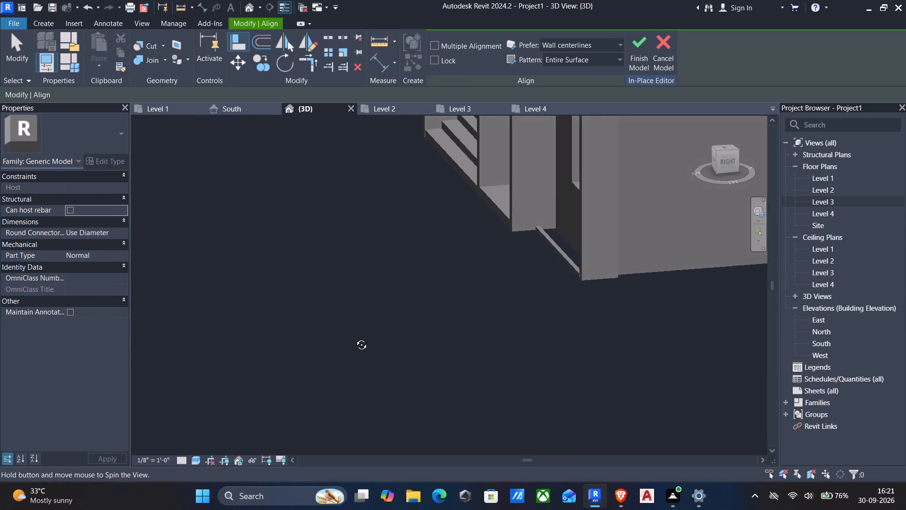
{"action": "middle_click_drag", "start_coordinate": [354, 338], "coordinate": [354, 338], "text": "shift"}
{"action": "middle_click_drag", "start_coordinate": [550, 246], "coordinate": [565, 308]}
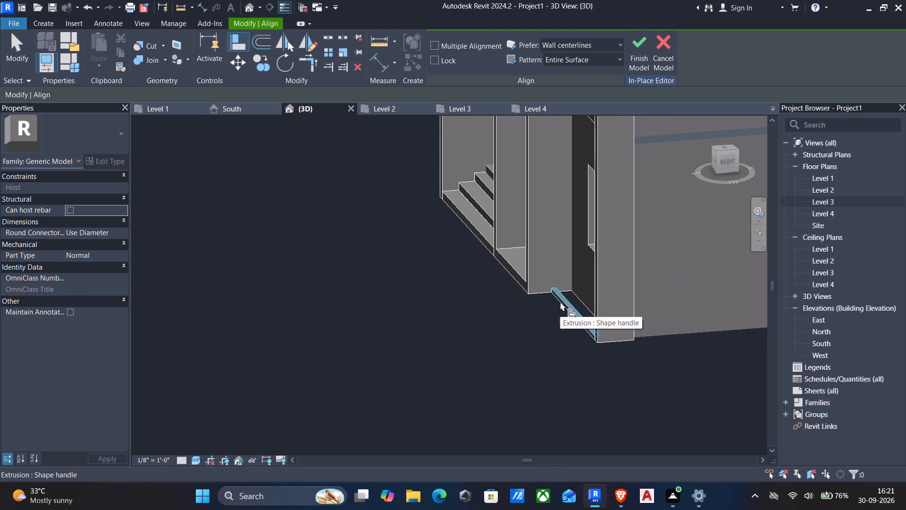
{"action": "key", "text": "Escape"}
{"action": "left_click", "coordinate": [562, 302]}
{"action": "middle_click_drag", "start_coordinate": [502, 326], "coordinate": [585, 346]}
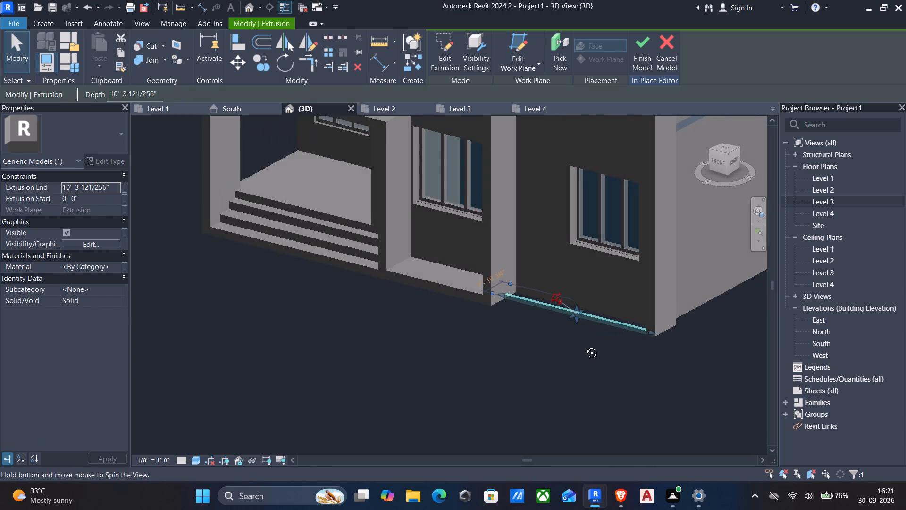
{"action": "middle_click_drag", "start_coordinate": [585, 346], "coordinate": [589, 348]}
{"action": "left_click_drag", "start_coordinate": [574, 307], "coordinate": [577, 303]}
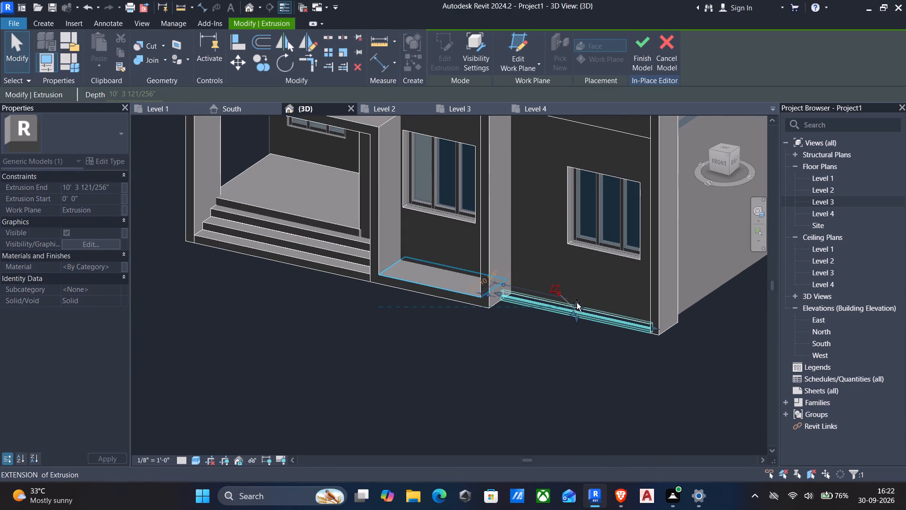
{"action": "left_click_drag", "start_coordinate": [577, 303], "coordinate": [571, 292]}
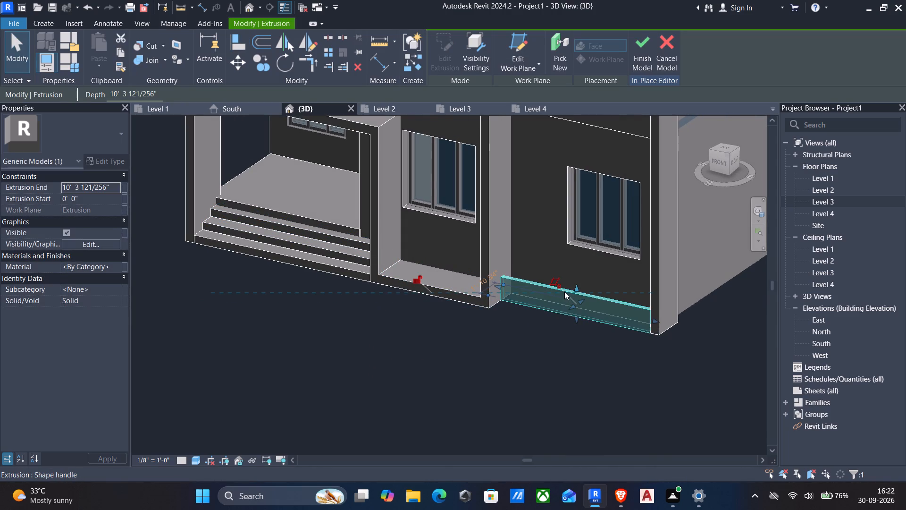
{"action": "key", "text": "Escape"}
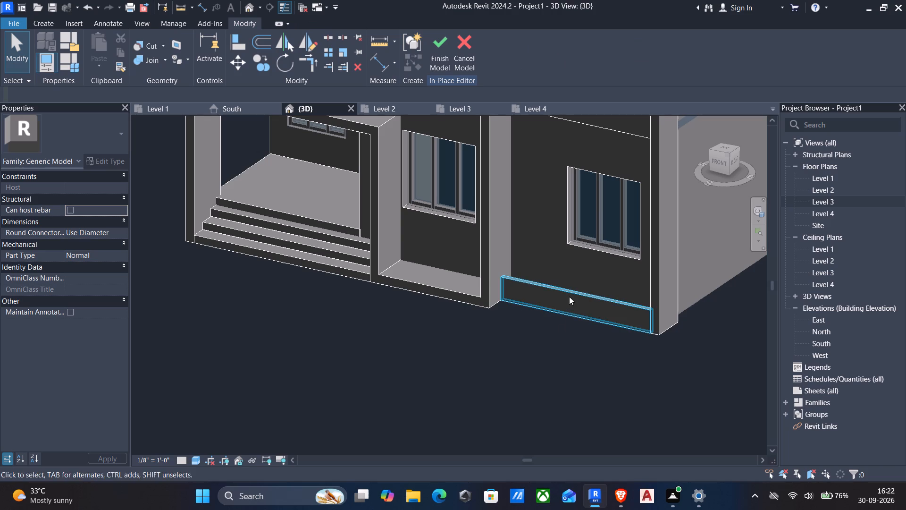
Lower the top of the curb between the two pillars slightly.
{"action": "left_click", "coordinate": [569, 295]}
{"action": "left_click", "coordinate": [575, 289]}
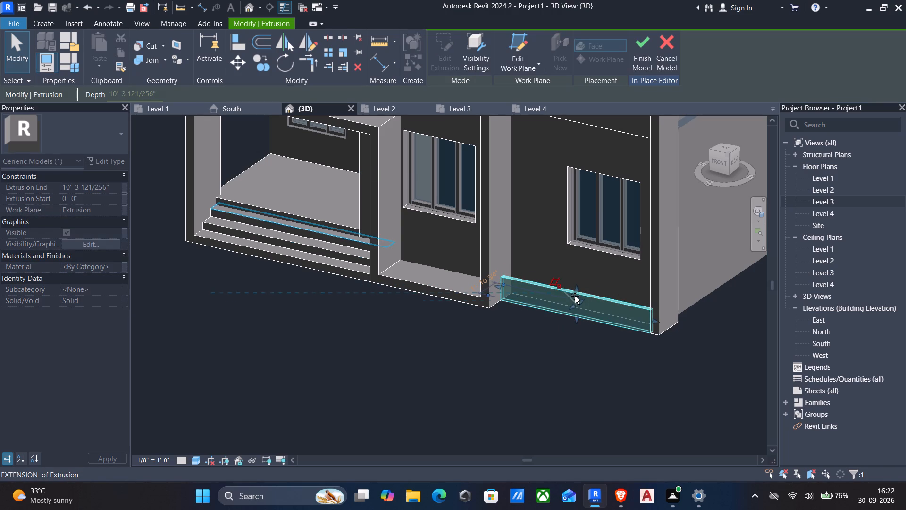
{"action": "key", "text": "Escape"}
{"action": "left_click", "coordinate": [556, 293]}
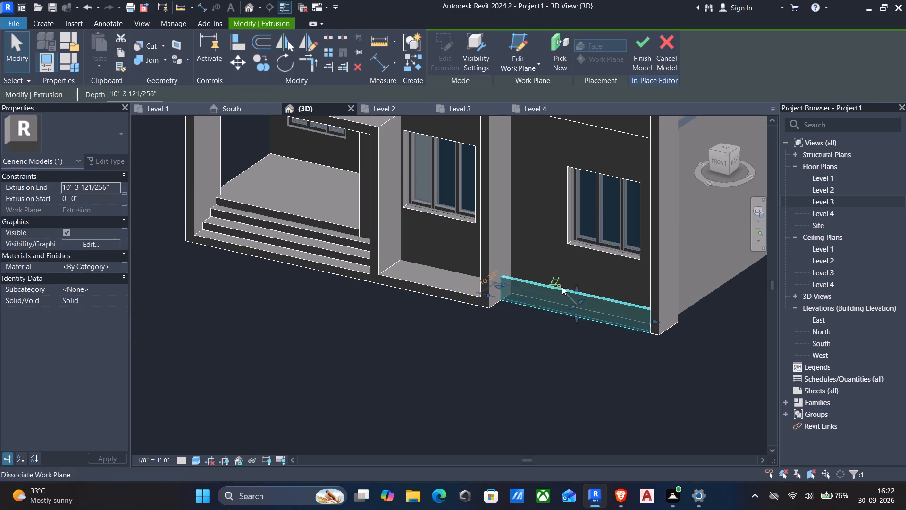
{"action": "left_click_drag", "start_coordinate": [576, 287], "coordinate": [579, 297]}
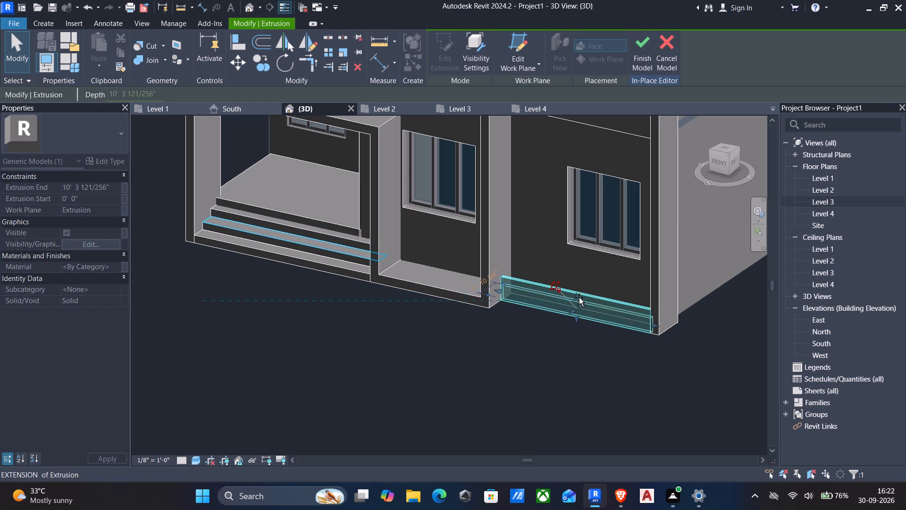
{"action": "left_click_drag", "start_coordinate": [579, 297], "coordinate": [579, 298]}
{"action": "key", "text": "Escape"}
Examine the new curb from several sides and against the whole facade.
{"action": "scroll", "coordinate": [550, 323], "scroll_direction": "down", "scroll_amount": 1}
{"action": "middle_click_drag", "start_coordinate": [556, 325], "coordinate": [592, 321], "text": "shift"}
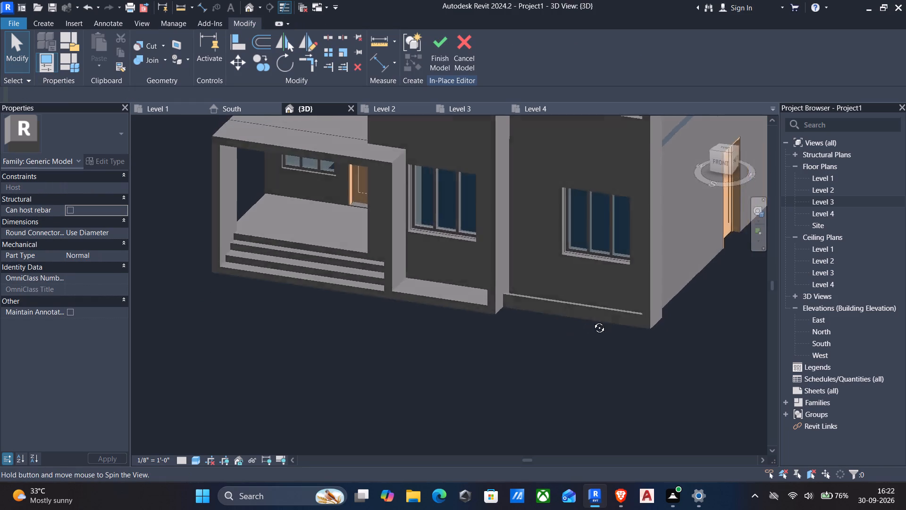
{"action": "middle_click_drag", "start_coordinate": [592, 321], "coordinate": [465, 293], "text": "shift"}
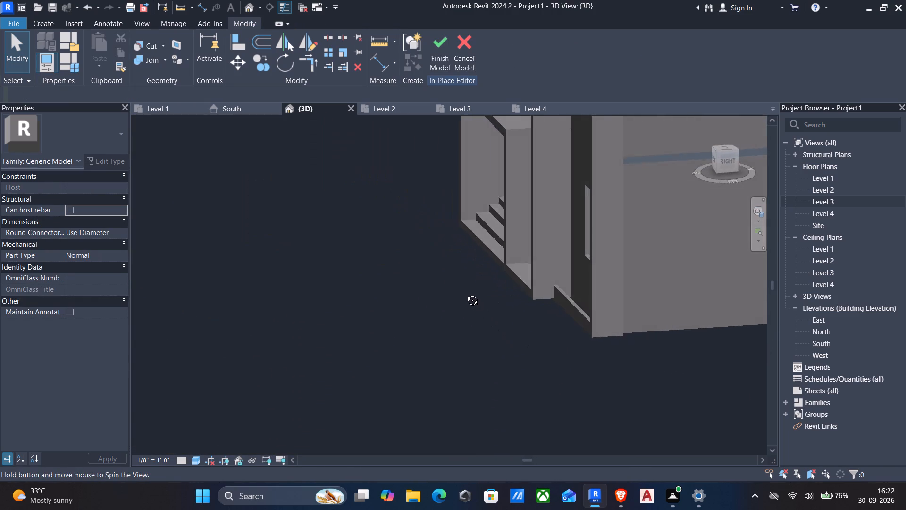
{"action": "middle_click_drag", "start_coordinate": [465, 293], "coordinate": [552, 289], "text": "shift"}
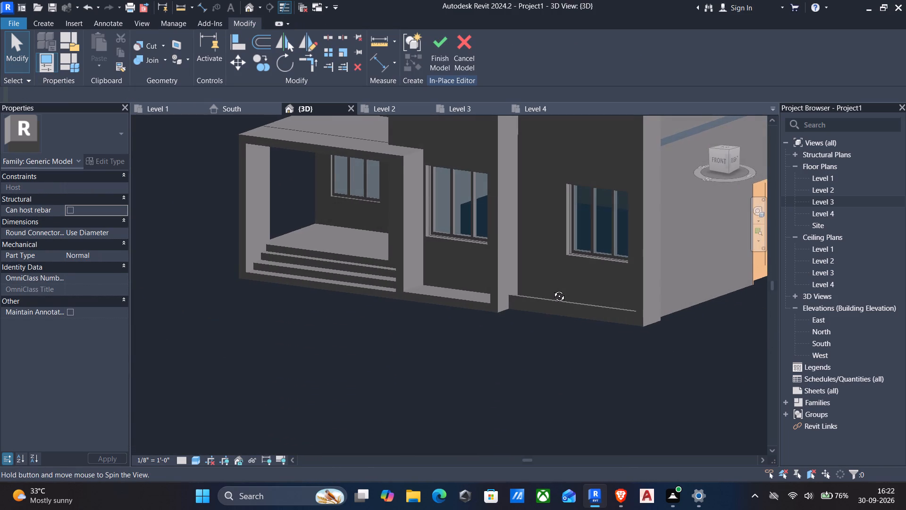
{"action": "middle_click_drag", "start_coordinate": [552, 289], "coordinate": [531, 288], "text": "shift"}
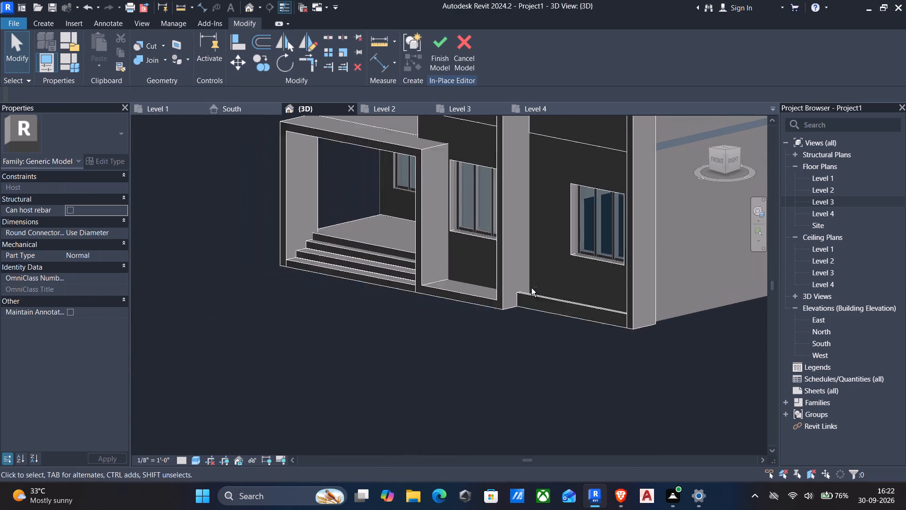
{"action": "scroll", "coordinate": [531, 288], "scroll_direction": "down", "scroll_amount": 2}
{"action": "scroll", "coordinate": [557, 253], "scroll_direction": "down", "scroll_amount": 3}
{"action": "middle_click_drag", "start_coordinate": [663, 271], "coordinate": [661, 272]}
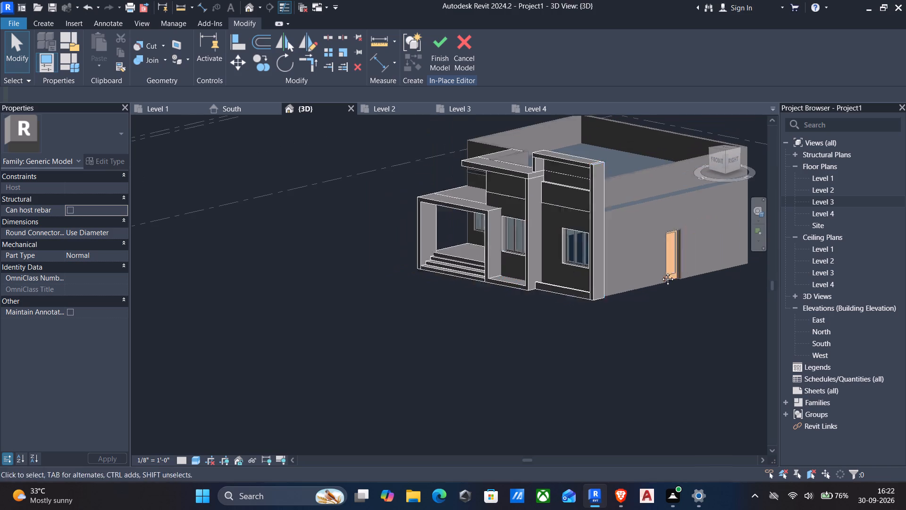
{"action": "middle_click_drag", "start_coordinate": [661, 272], "coordinate": [558, 261]}
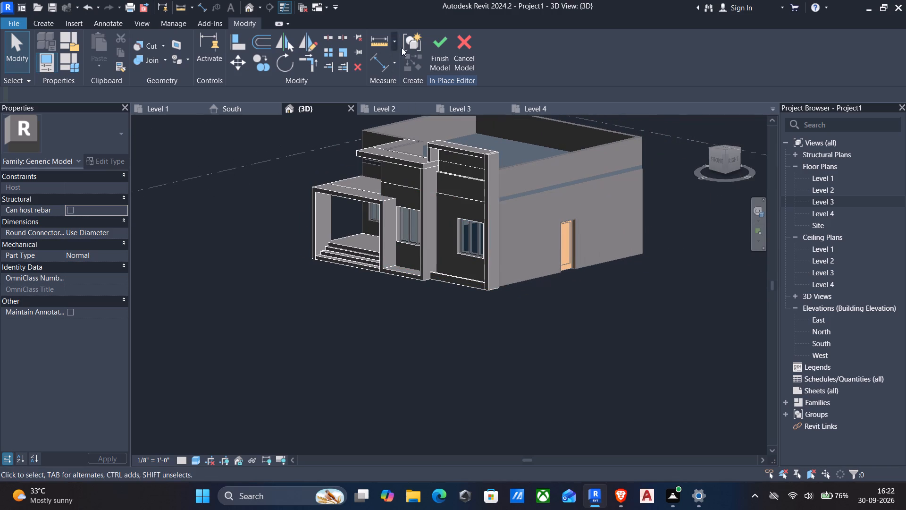
Finish the in-place facade model and return to the project.
{"action": "left_click", "coordinate": [441, 37]}
{"action": "scroll", "coordinate": [522, 257], "scroll_direction": "down", "scroll_amount": 2}
{"action": "middle_click_drag", "start_coordinate": [461, 276], "coordinate": [466, 306]}
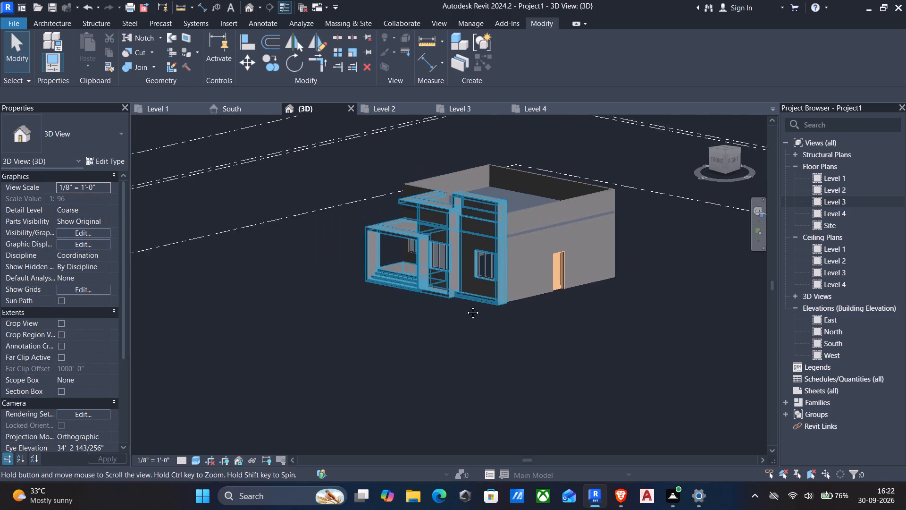
{"action": "middle_click_drag", "start_coordinate": [466, 306], "coordinate": [472, 325]}
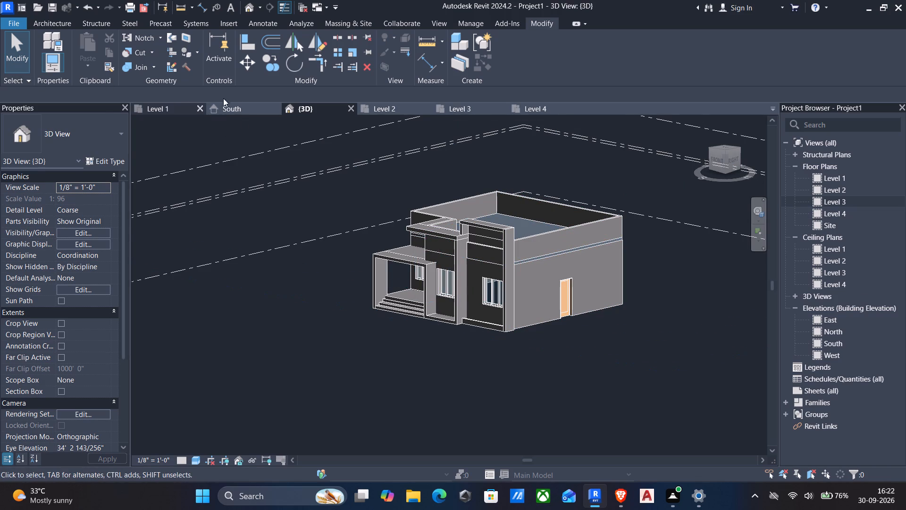
On the Level 1 plan, draw a 4' Curtain Wall 1 along the east wall, just south of the side door.
{"action": "left_click", "coordinate": [158, 108]}
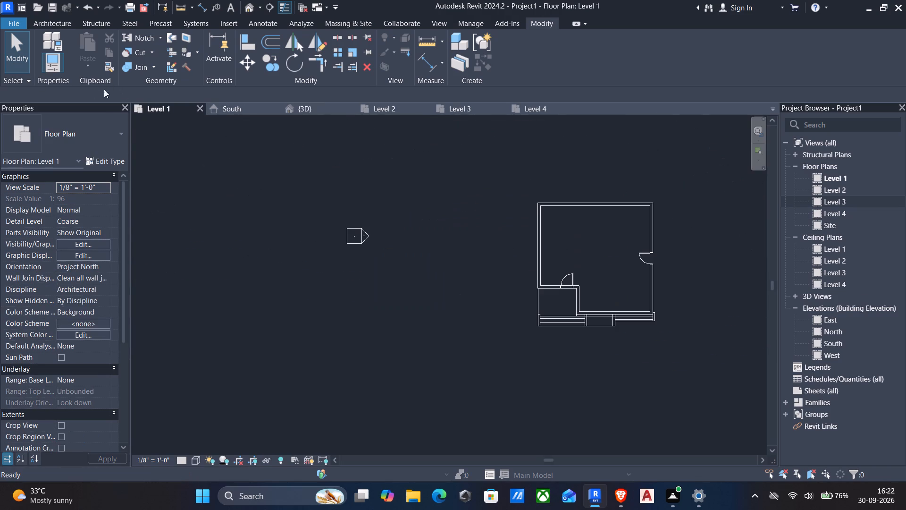
{"action": "left_click", "coordinate": [38, 21]}
{"action": "left_click", "coordinate": [52, 63]}
{"action": "left_click", "coordinate": [79, 86]}
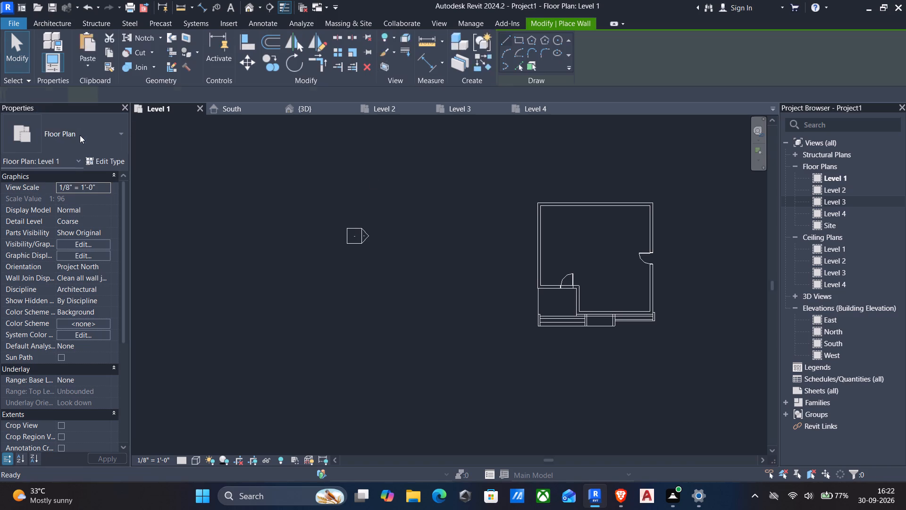
{"action": "left_click", "coordinate": [79, 140]}
{"action": "scroll", "coordinate": [90, 173], "scroll_direction": "down", "scroll_amount": 12}
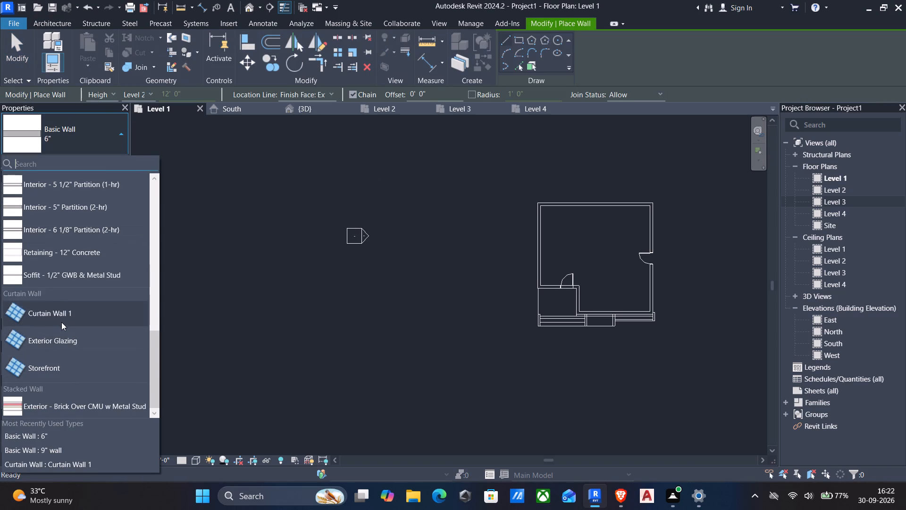
{"action": "left_click", "coordinate": [55, 315]}
{"action": "middle_click_drag", "start_coordinate": [597, 269], "coordinate": [402, 293]}
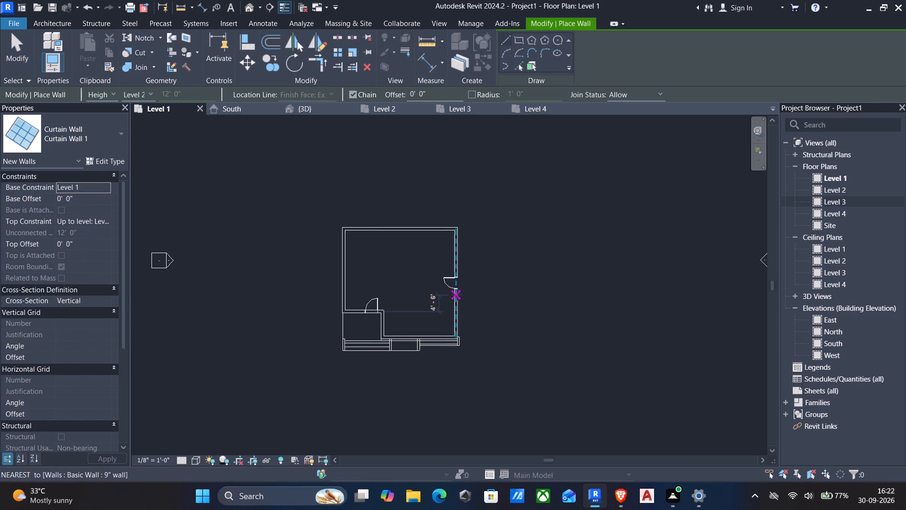
{"action": "scroll", "coordinate": [487, 300], "scroll_direction": "up", "scroll_amount": 5}
{"action": "scroll", "coordinate": [432, 293], "scroll_direction": "up", "scroll_amount": 4}
{"action": "left_click", "coordinate": [418, 277]}
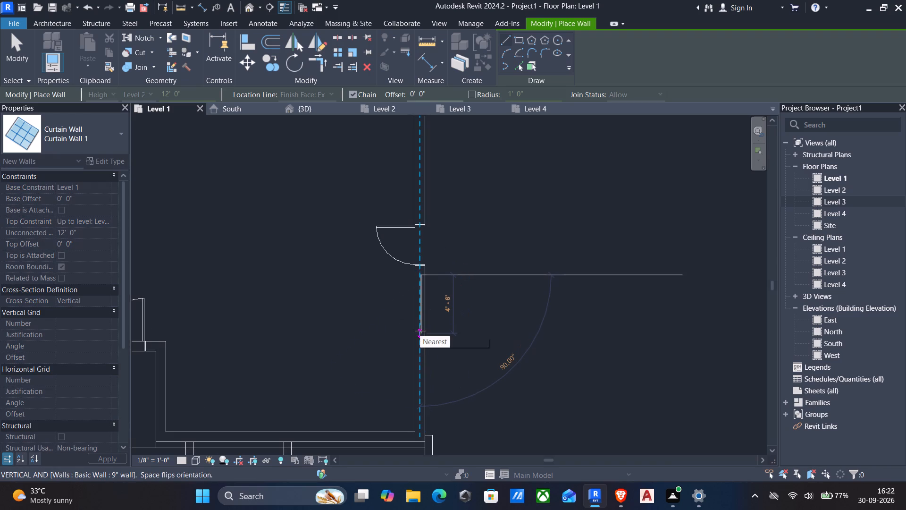
{"action": "type", "text": "4'"}
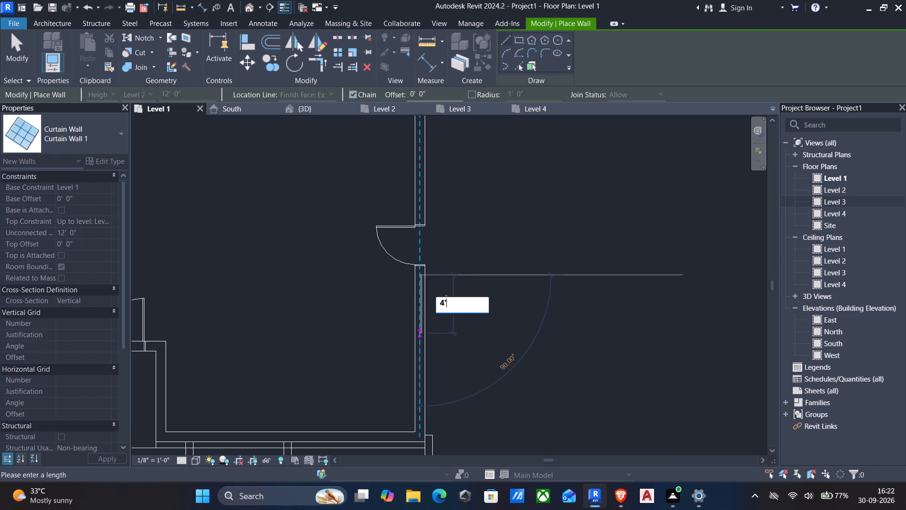
{"action": "key", "text": "Return"}
{"action": "key", "text": "Escape"}
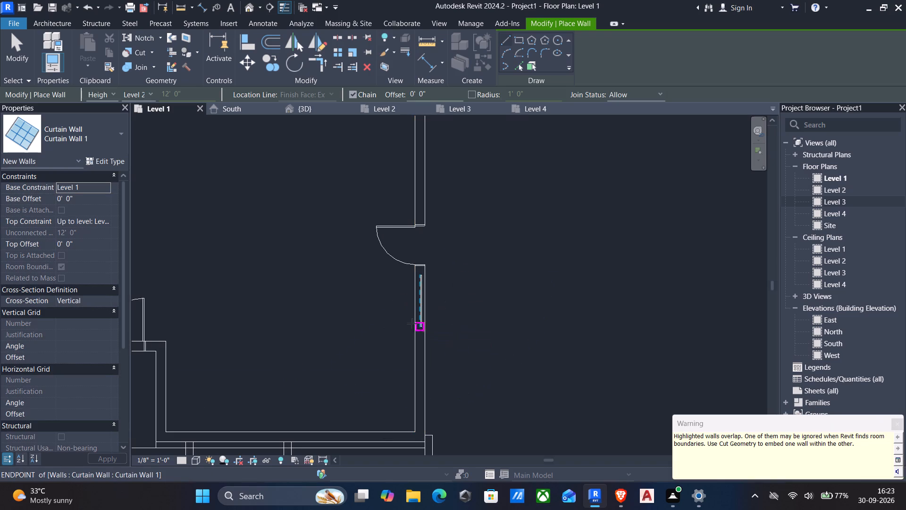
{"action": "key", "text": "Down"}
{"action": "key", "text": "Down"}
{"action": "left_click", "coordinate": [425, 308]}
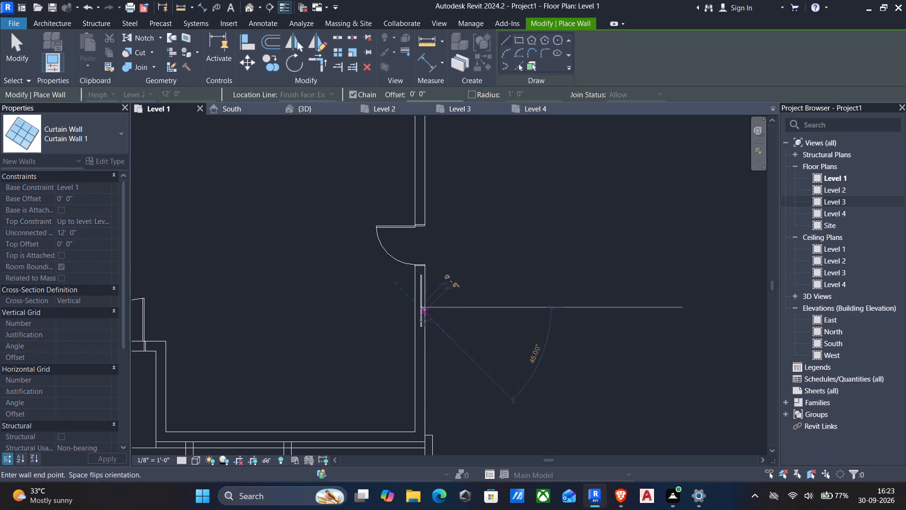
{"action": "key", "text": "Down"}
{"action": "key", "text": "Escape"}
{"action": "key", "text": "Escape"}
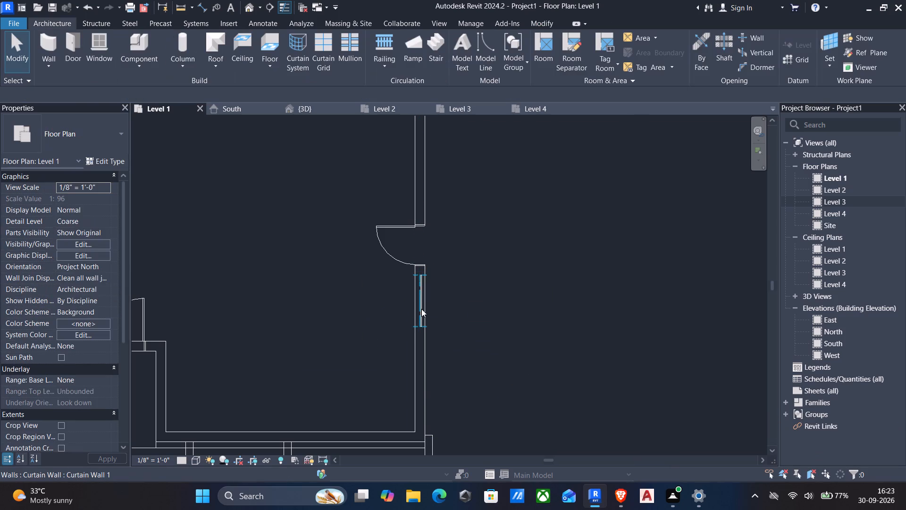
Nudge the new curtain wall south along the east wall, slightly farther from the side door.
{"action": "left_click", "coordinate": [421, 309]}
{"action": "key", "text": "Down"}
{"action": "key", "text": "Down"}
{"action": "key", "text": "Down"}
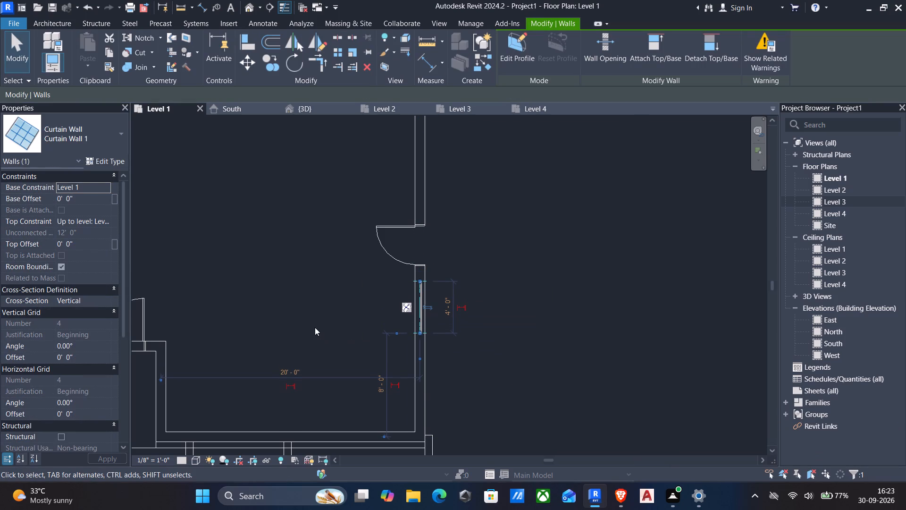
{"action": "key", "text": "Down"}
{"action": "key", "text": "Down"}
{"action": "key", "text": "Escape"}
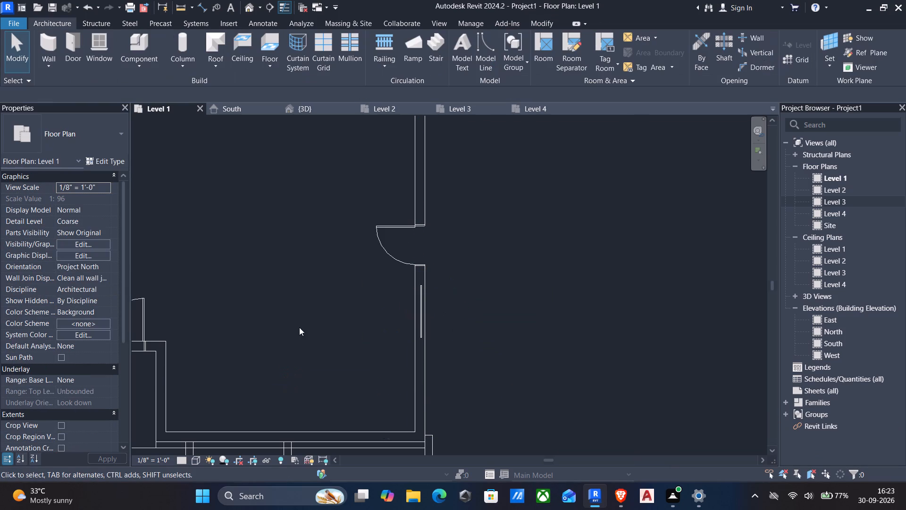
Create a similar 4' curtain wall along the centerline of the east wall, north of the side door.
{"action": "scroll", "coordinate": [300, 326], "scroll_direction": "down", "scroll_amount": 3}
{"action": "middle_click_drag", "start_coordinate": [329, 331], "coordinate": [332, 351]}
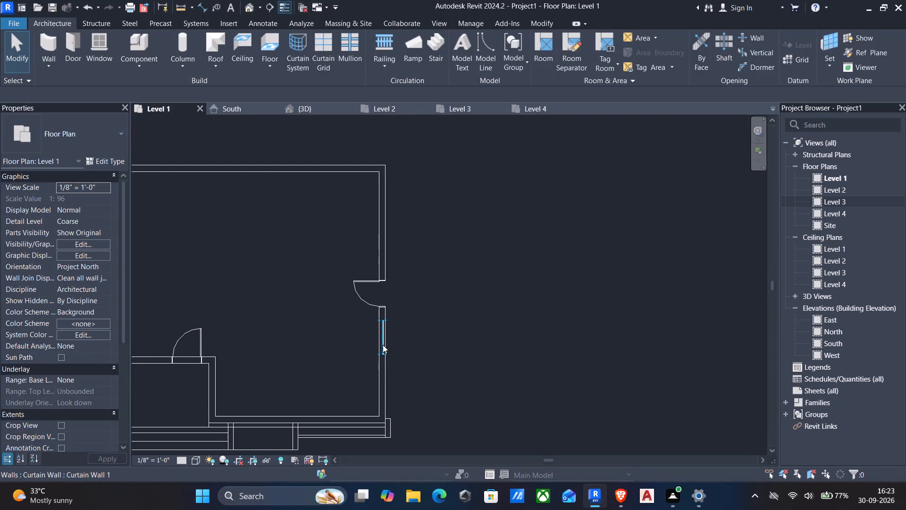
{"action": "left_click", "coordinate": [383, 345]}
{"action": "key", "text": "s"}
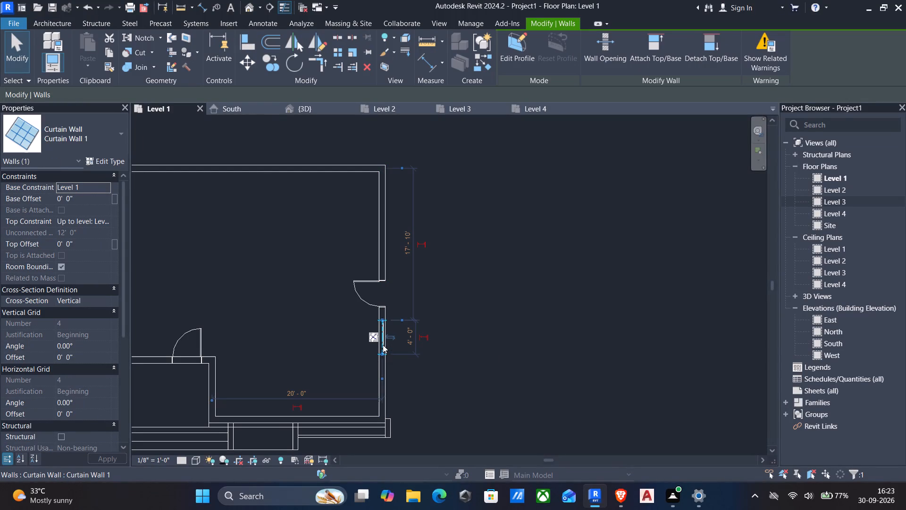
{"action": "key", "text": "Escape"}
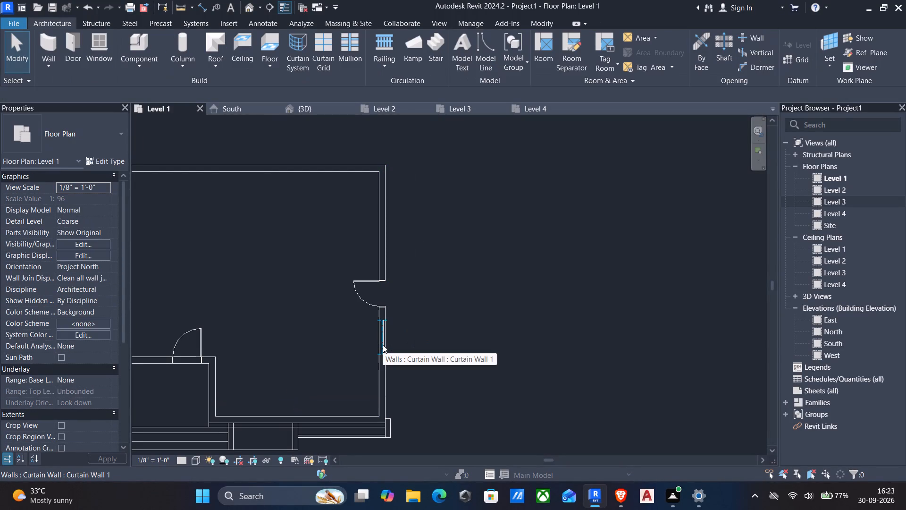
{"action": "type", "text": "cs"}
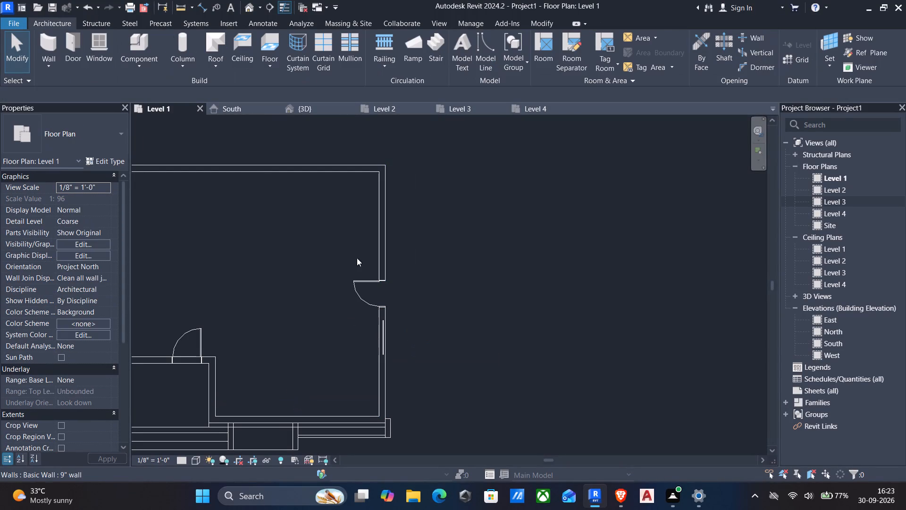
{"action": "left_click", "coordinate": [383, 331]}
{"action": "type", "text": "cs"}
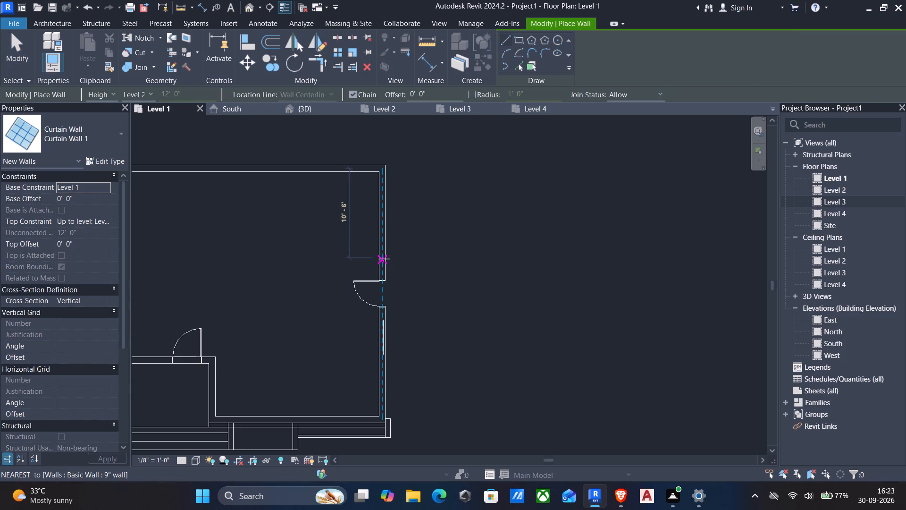
{"action": "left_click", "coordinate": [382, 256]}
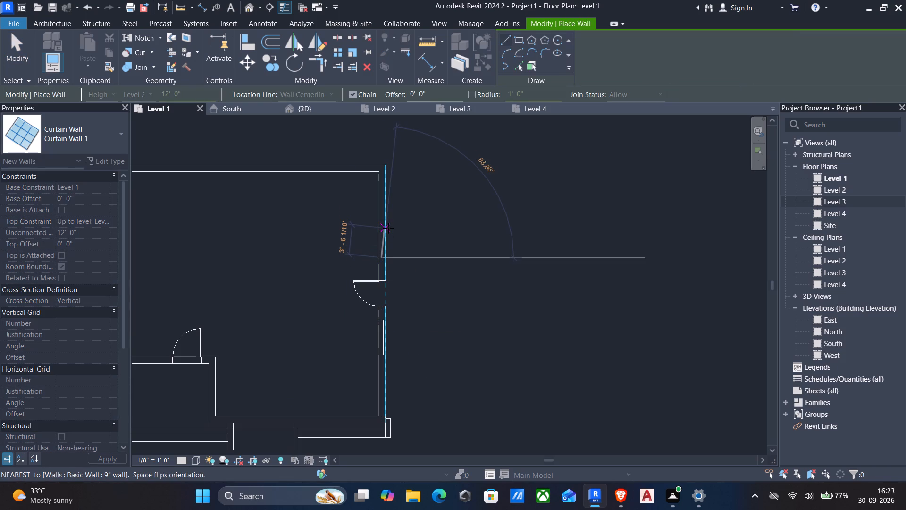
{"action": "type", "text": "4'"}
{"action": "key", "text": "Return"}
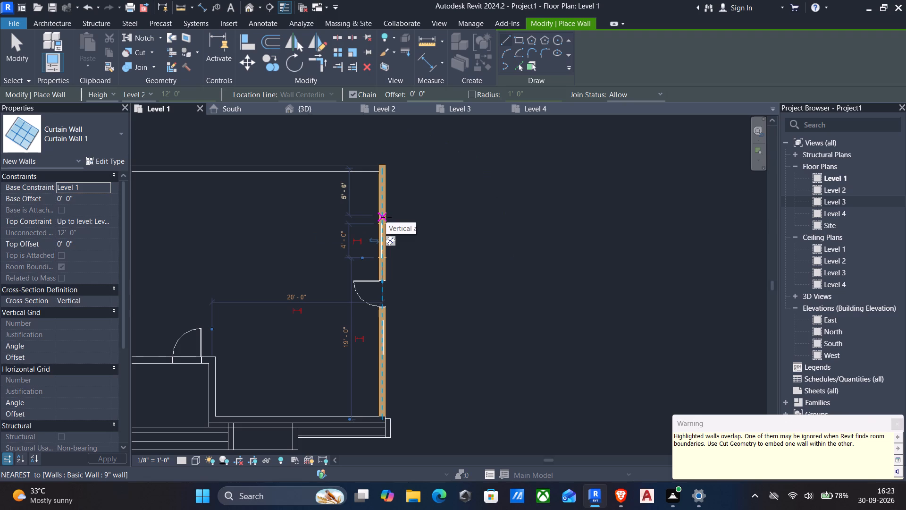
{"action": "key", "text": "Escape"}
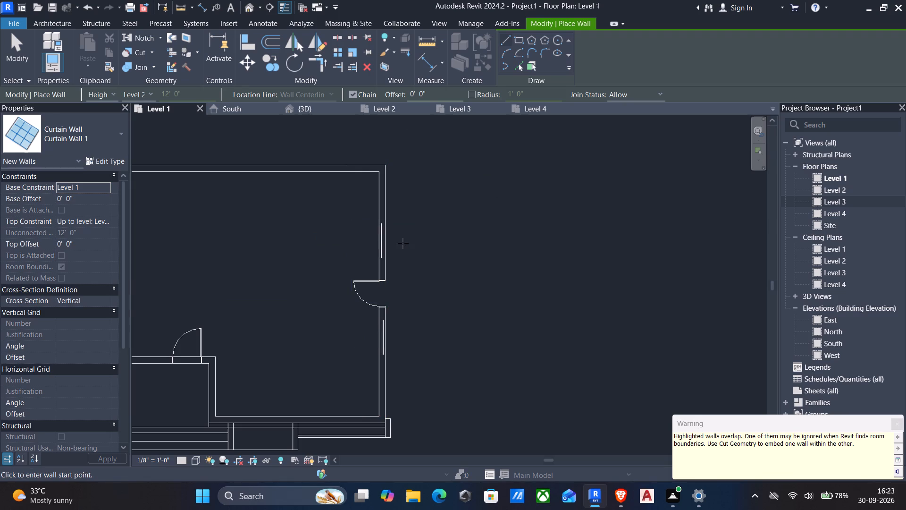
Cut the east wall with the curtain wall north of the side door using Cut Geometry.
{"action": "middle_click_drag", "start_coordinate": [403, 243], "coordinate": [363, 247]}
{"action": "scroll", "coordinate": [365, 245], "scroll_direction": "down", "scroll_amount": 1}
{"action": "middle_click_drag", "start_coordinate": [371, 247], "coordinate": [403, 234]}
{"action": "middle_click_drag", "start_coordinate": [423, 266], "coordinate": [391, 265], "text": "shift"}
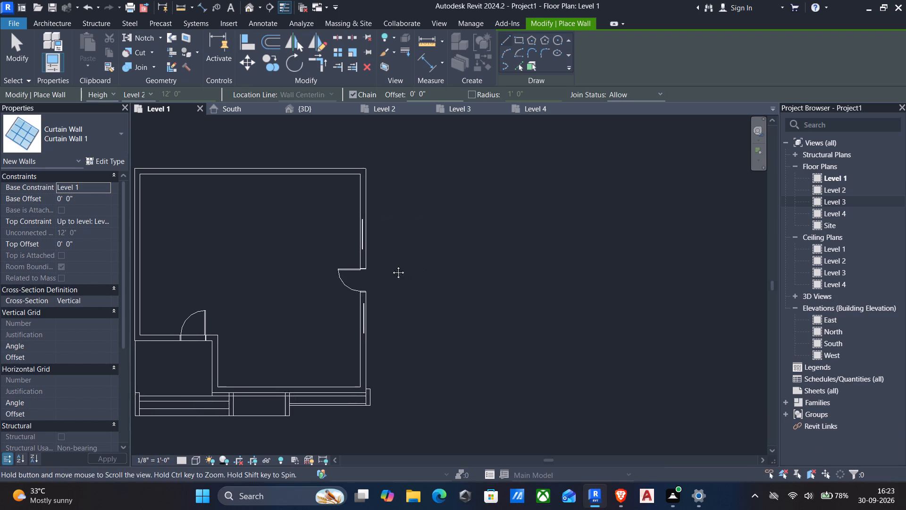
{"action": "middle_click_drag", "start_coordinate": [391, 265], "coordinate": [301, 229], "text": "shift"}
{"action": "scroll", "coordinate": [301, 229], "scroll_direction": "down", "scroll_amount": 1, "text": "shift"}
{"action": "middle_click_drag", "start_coordinate": [342, 236], "coordinate": [415, 247]}
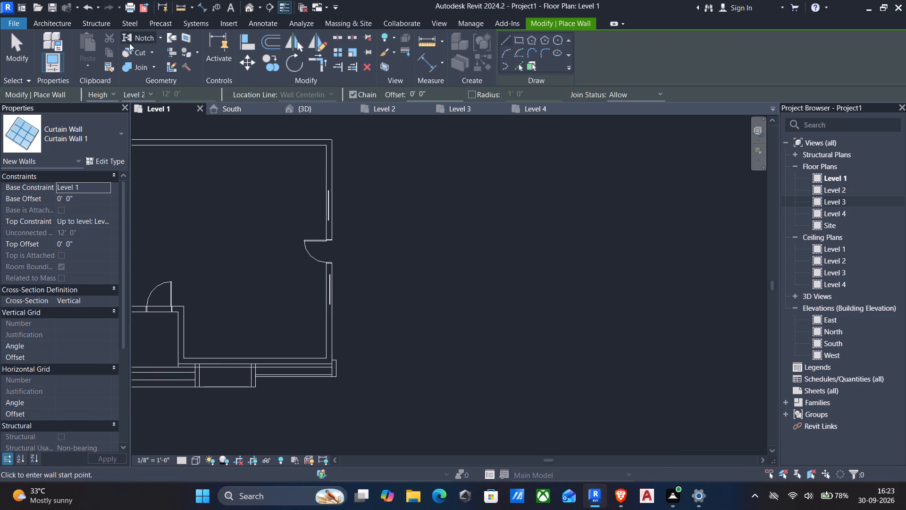
{"action": "left_click", "coordinate": [135, 52]}
{"action": "scroll", "coordinate": [350, 156], "scroll_direction": "up", "scroll_amount": 3}
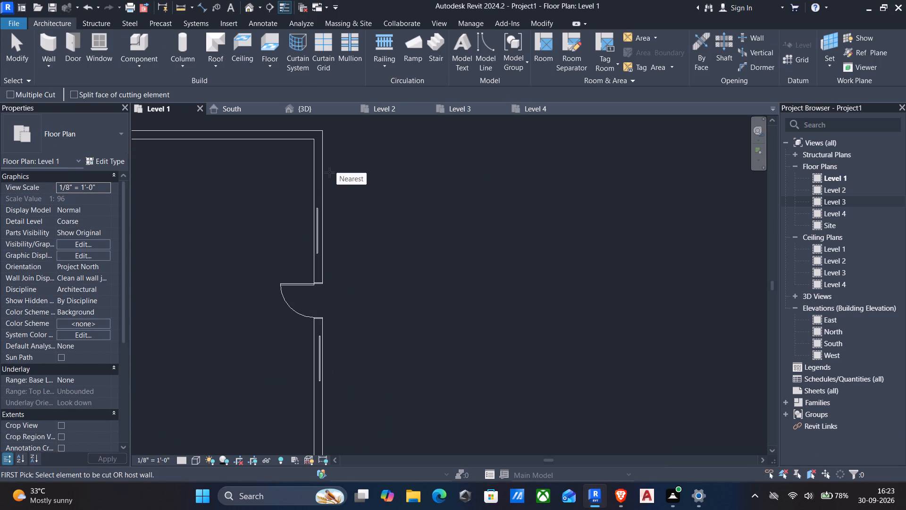
{"action": "left_click", "coordinate": [324, 182]}
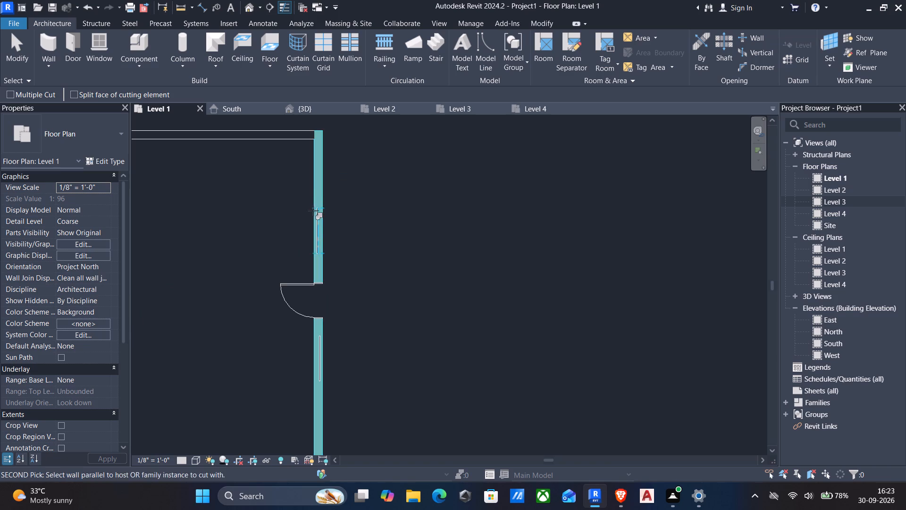
{"action": "left_click", "coordinate": [318, 227]}
Cut the east wall with the curtain wall south of the side door as well.
{"action": "scroll", "coordinate": [340, 230], "scroll_direction": "down", "scroll_amount": 3}
{"action": "middle_click_drag", "start_coordinate": [340, 230], "coordinate": [348, 196]}
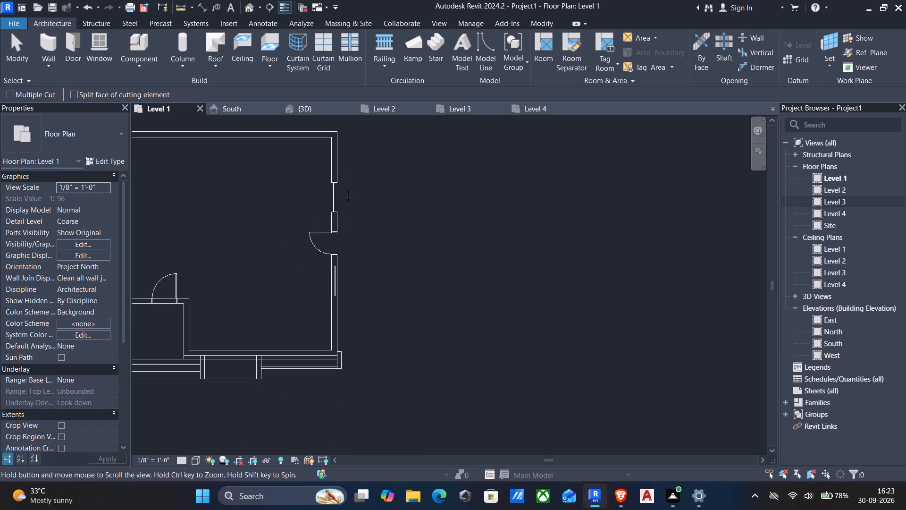
{"action": "middle_click_drag", "start_coordinate": [348, 196], "coordinate": [348, 197]}
{"action": "scroll", "coordinate": [348, 314], "scroll_direction": "up", "scroll_amount": 2}
{"action": "left_click", "coordinate": [333, 312]}
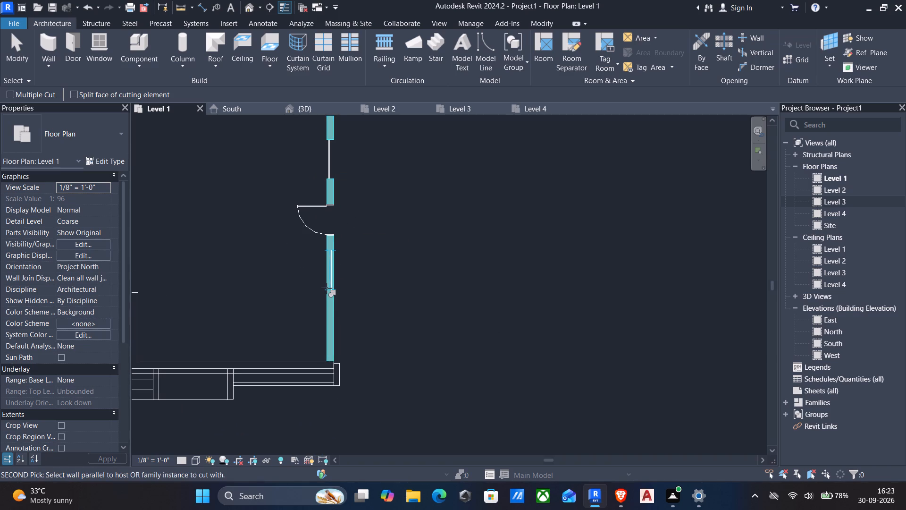
{"action": "left_click", "coordinate": [330, 283]}
{"action": "scroll", "coordinate": [349, 289], "scroll_direction": "down", "scroll_amount": 3}
{"action": "key", "text": "Escape"}
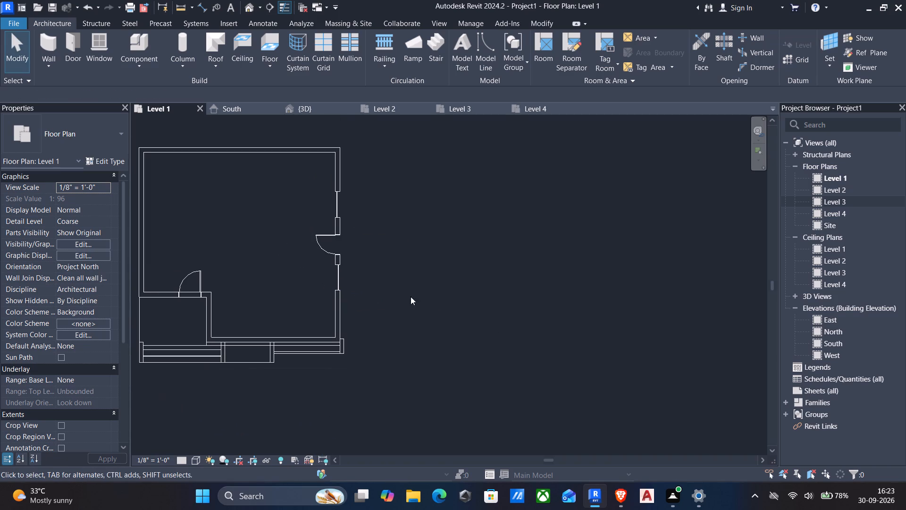
Examine the two curtain walls flanking the side door in the 3D view.
{"action": "middle_click_drag", "start_coordinate": [467, 294], "coordinate": [457, 297], "text": "shift"}
{"action": "scroll", "coordinate": [457, 297], "scroll_direction": "down", "scroll_amount": 4, "text": "shift"}
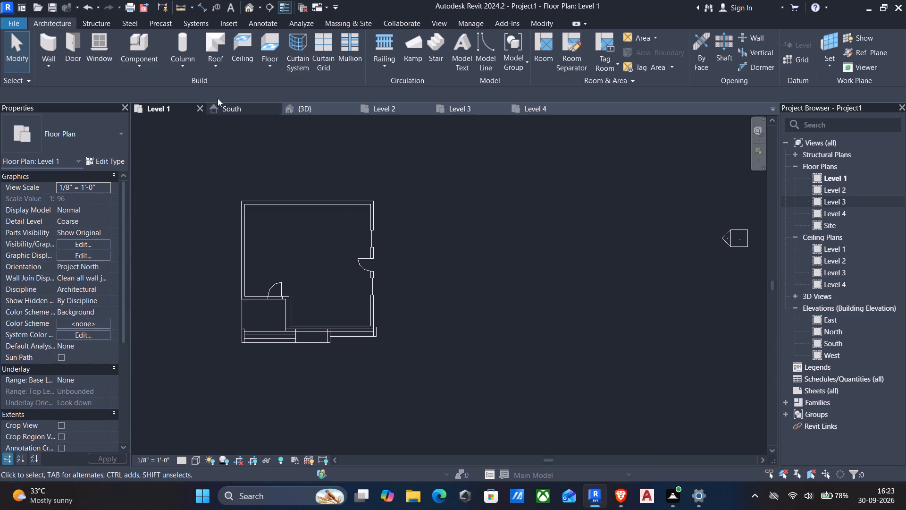
{"action": "left_click", "coordinate": [322, 108]}
{"action": "scroll", "coordinate": [354, 173], "scroll_direction": "down", "scroll_amount": 2}
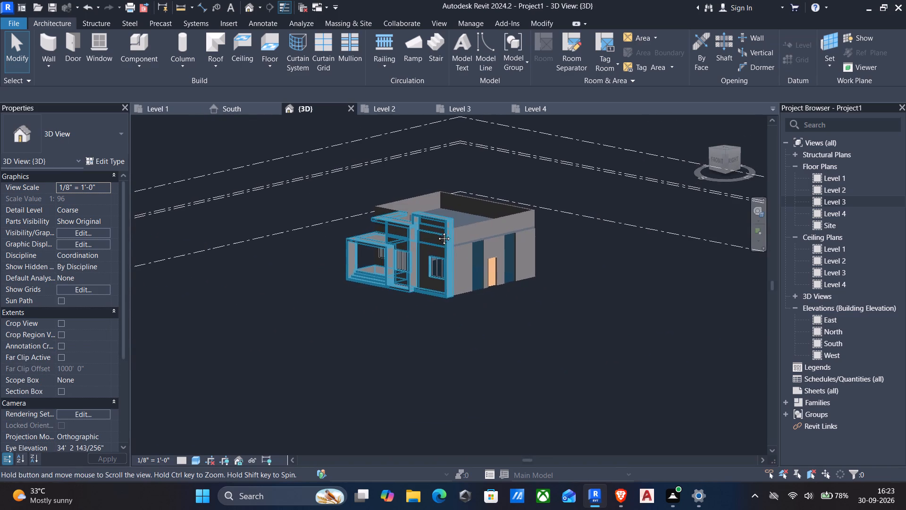
{"action": "scroll", "coordinate": [473, 256], "scroll_direction": "down", "scroll_amount": 1}
{"action": "middle_click_drag", "start_coordinate": [512, 271], "coordinate": [483, 266], "text": "shift"}
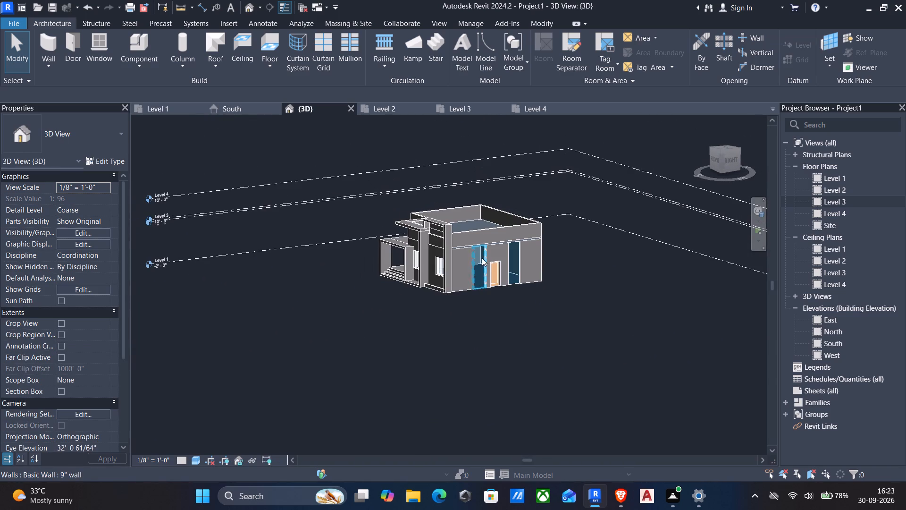
{"action": "middle_click_drag", "start_coordinate": [458, 288], "coordinate": [484, 285]}
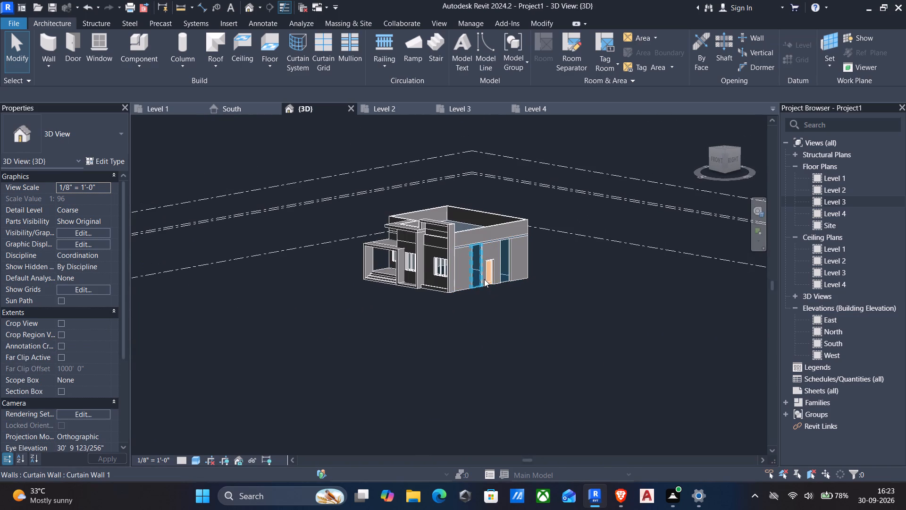
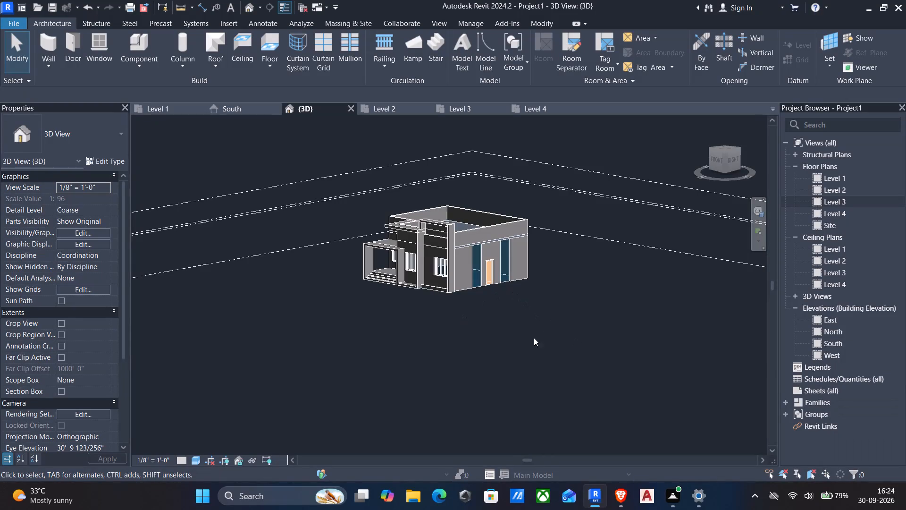
Align the bottom edge of the right-side wall's curtain wall nearest the front with the front window's sill.
{"action": "scroll", "coordinate": [481, 368], "scroll_direction": "up", "scroll_amount": 2}
{"action": "middle_click_drag", "start_coordinate": [484, 367], "coordinate": [539, 357], "text": "shift"}
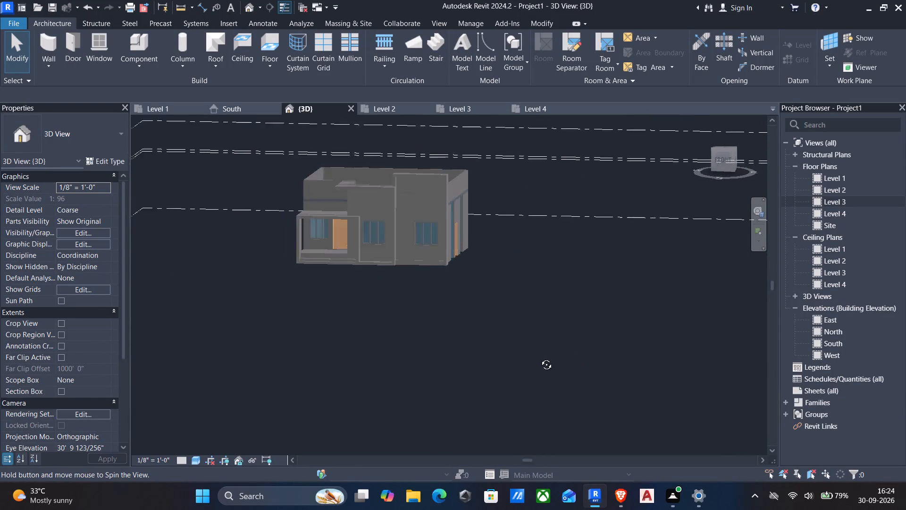
{"action": "middle_click_drag", "start_coordinate": [539, 357], "coordinate": [439, 367], "text": "shift"}
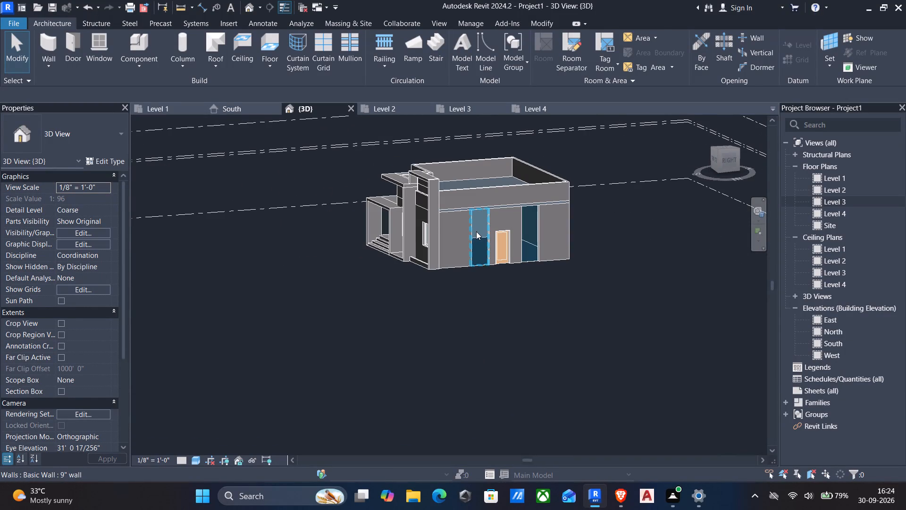
{"action": "left_click", "coordinate": [476, 231]}
{"action": "middle_click_drag", "start_coordinate": [400, 294], "coordinate": [423, 287], "text": "shift"}
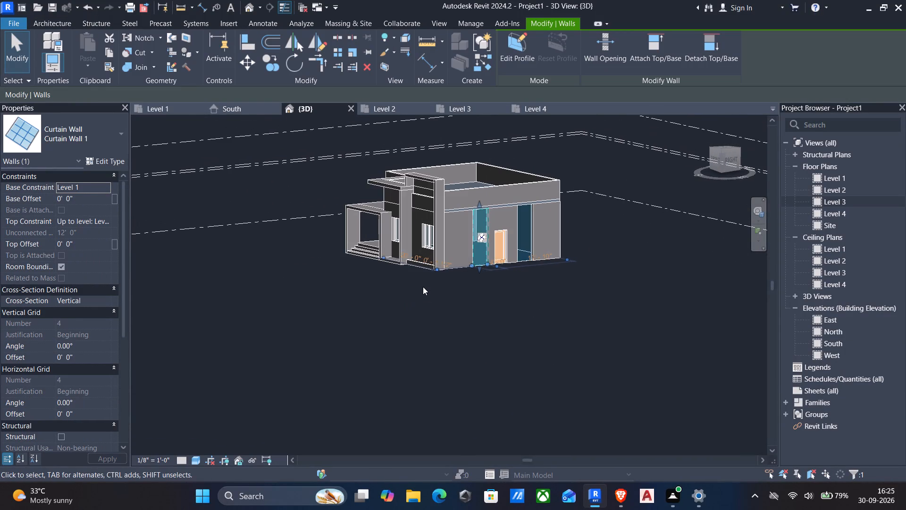
{"action": "key", "text": "Escape"}
{"action": "type", "text": "al"}
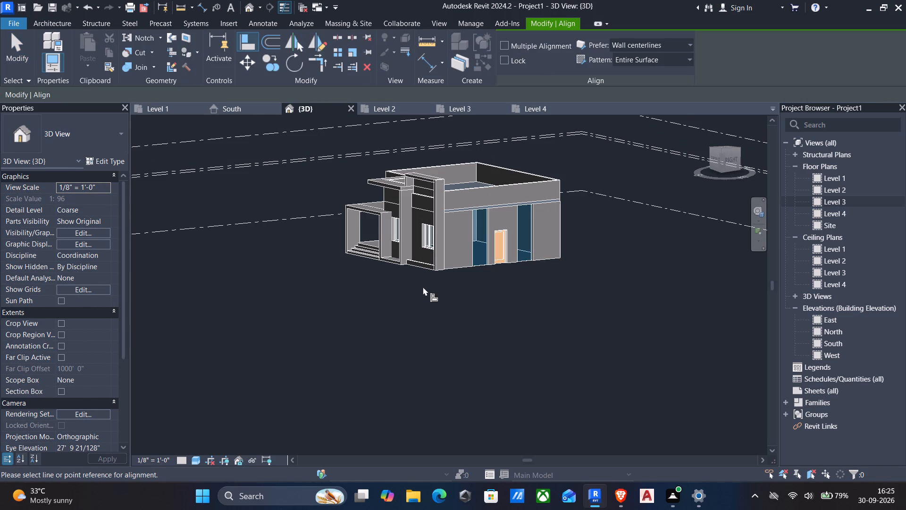
{"action": "left_click", "coordinate": [426, 251]}
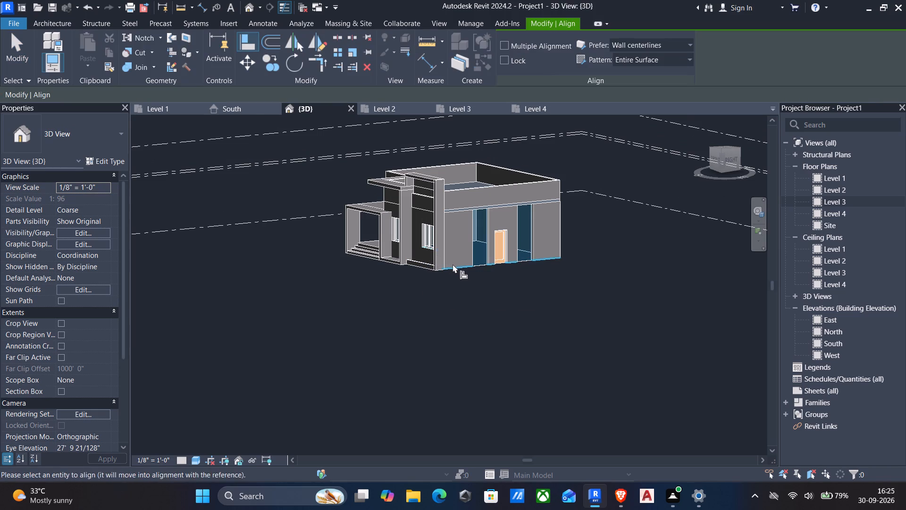
{"action": "left_click", "coordinate": [476, 267]}
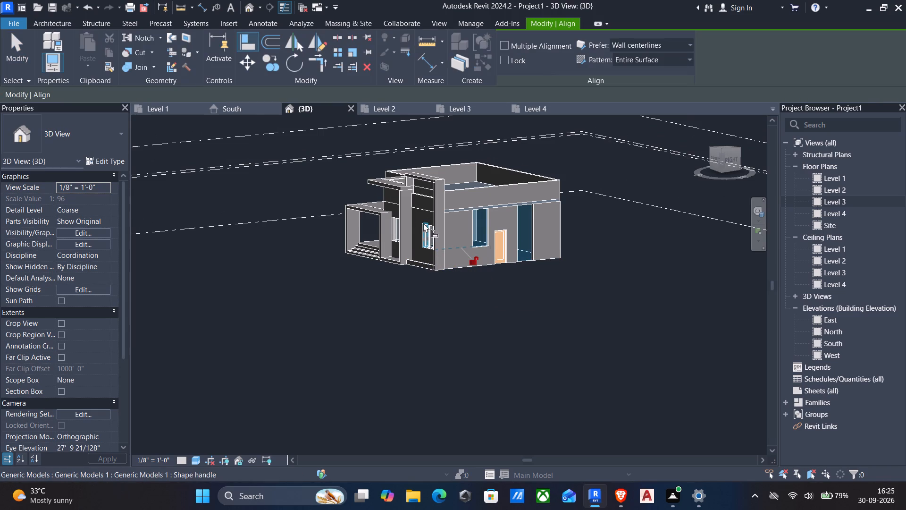
{"action": "key", "text": "Escape"}
Align the top edge of that same curtain wall with the top of the nearest front window.
{"action": "scroll", "coordinate": [423, 223], "scroll_direction": "up", "scroll_amount": 3}
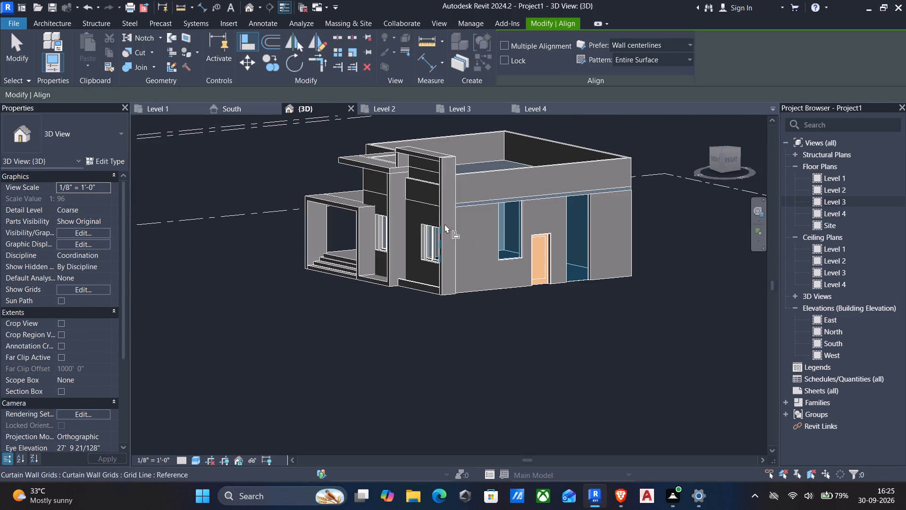
{"action": "scroll", "coordinate": [431, 224], "scroll_direction": "up", "scroll_amount": 4}
{"action": "middle_click_drag", "start_coordinate": [427, 224], "coordinate": [458, 230], "text": "shift"}
{"action": "scroll", "coordinate": [458, 232], "scroll_direction": "down", "scroll_amount": 2}
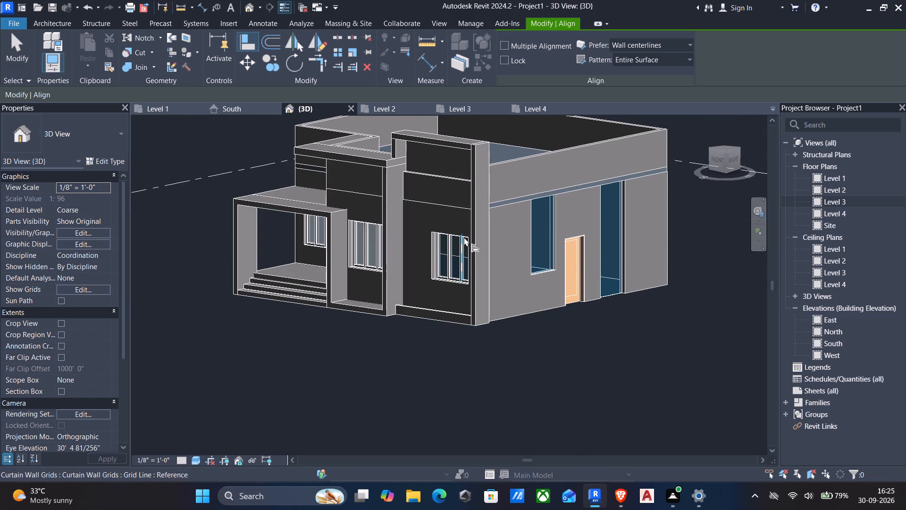
{"action": "left_click", "coordinate": [441, 232]}
{"action": "key", "text": "Escape"}
{"action": "key", "text": "Escape"}
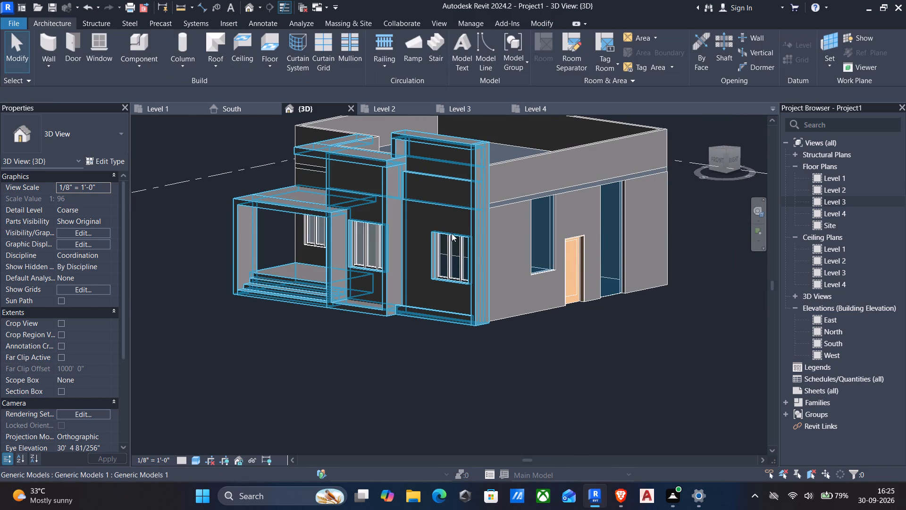
{"action": "type", "text": "al"}
{"action": "left_click", "coordinate": [452, 233]}
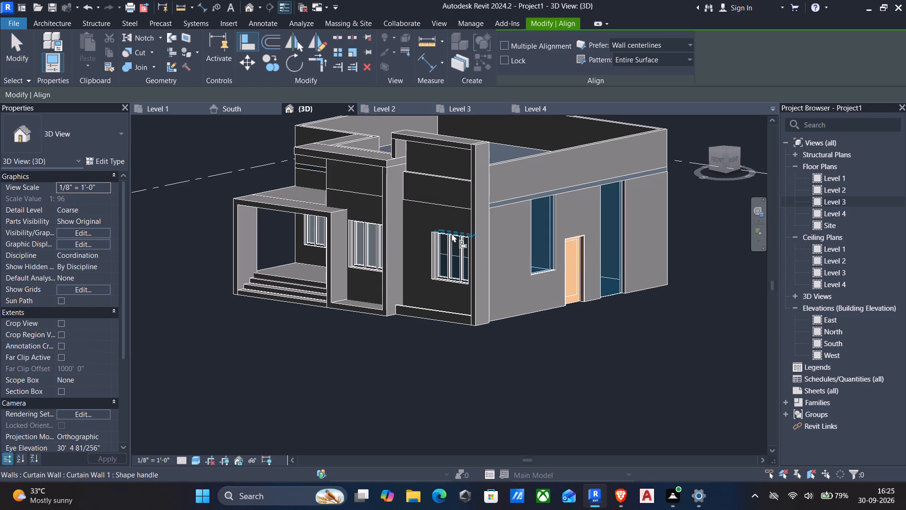
{"action": "left_click", "coordinate": [538, 200]}
{"action": "key", "text": "Escape"}
Align the bottom of the curtain wall on the rear side of the side door with the shortened one's sill.
{"action": "scroll", "coordinate": [562, 270], "scroll_direction": "down", "scroll_amount": 2}
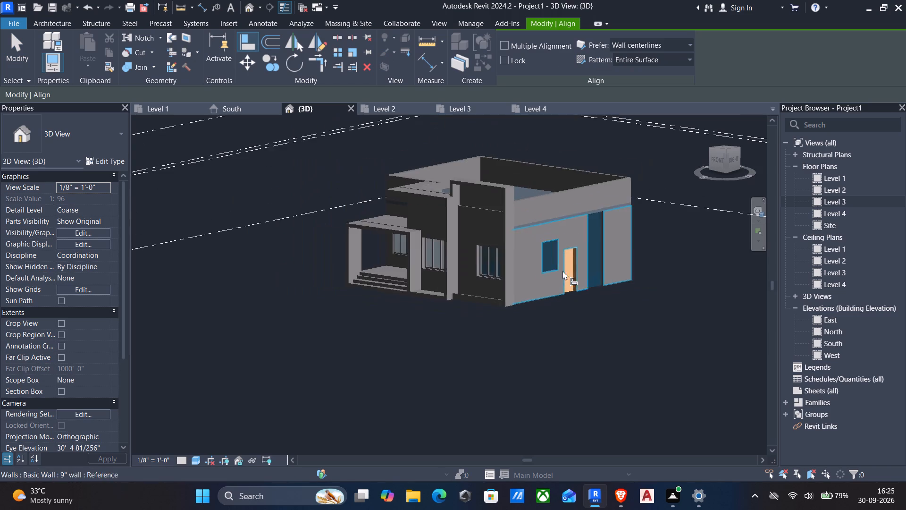
{"action": "scroll", "coordinate": [562, 271], "scroll_direction": "down", "scroll_amount": 1}
{"action": "middle_click_drag", "start_coordinate": [596, 298], "coordinate": [551, 316], "text": "shift"}
{"action": "scroll", "coordinate": [542, 307], "scroll_direction": "down", "scroll_amount": 3}
{"action": "middle_click_drag", "start_coordinate": [545, 307], "coordinate": [534, 284]}
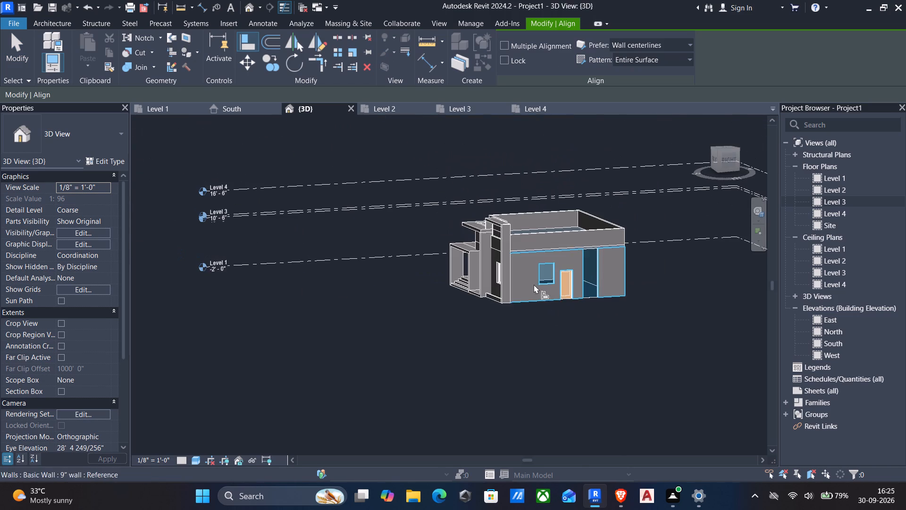
{"action": "key", "text": "shift+Escape"}
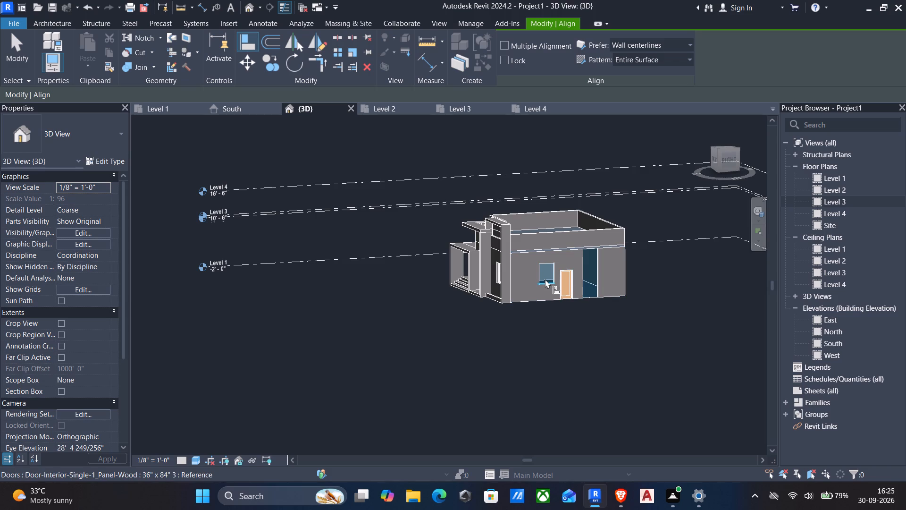
{"action": "left_click", "coordinate": [545, 281]}
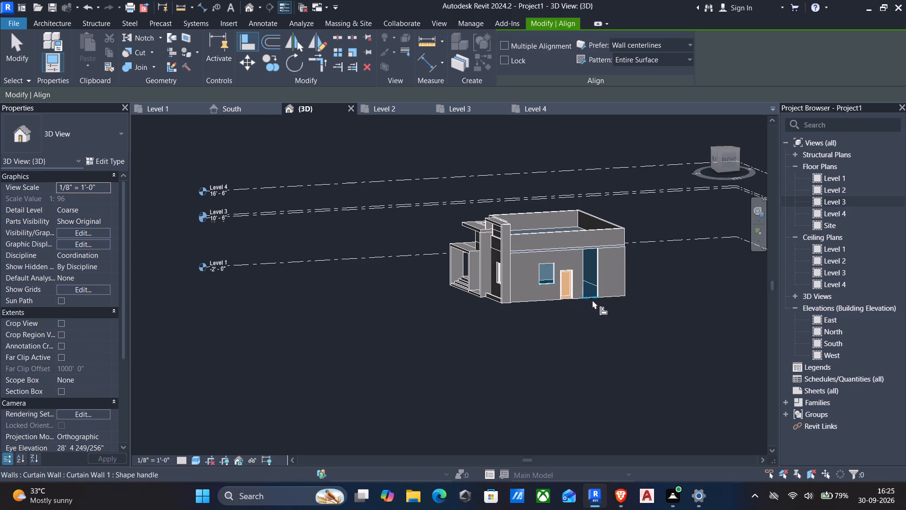
{"action": "left_click", "coordinate": [591, 298]}
{"action": "key", "text": "Escape"}
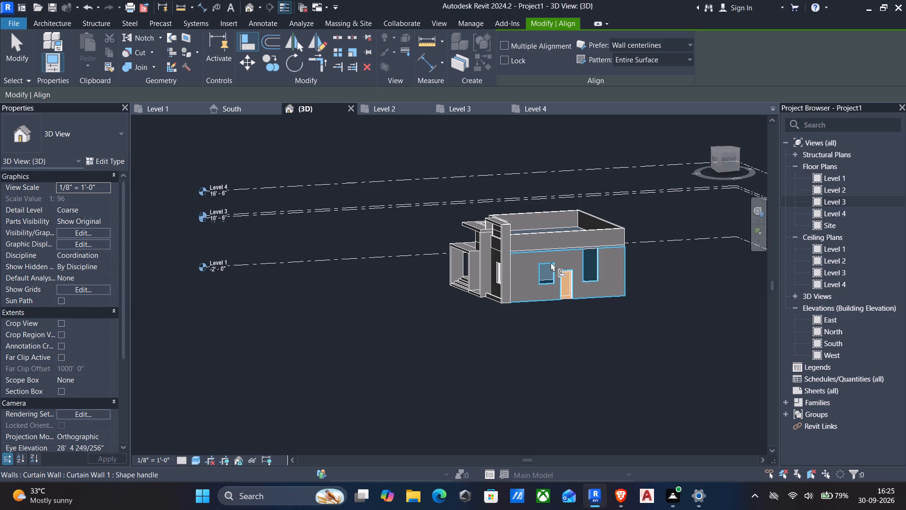
Align the top of the rear curtain wall with the top of the shortened curtain wall beside the door.
{"action": "left_click", "coordinate": [551, 262]}
{"action": "key", "text": "Escape"}
{"action": "type", "text": "al"}
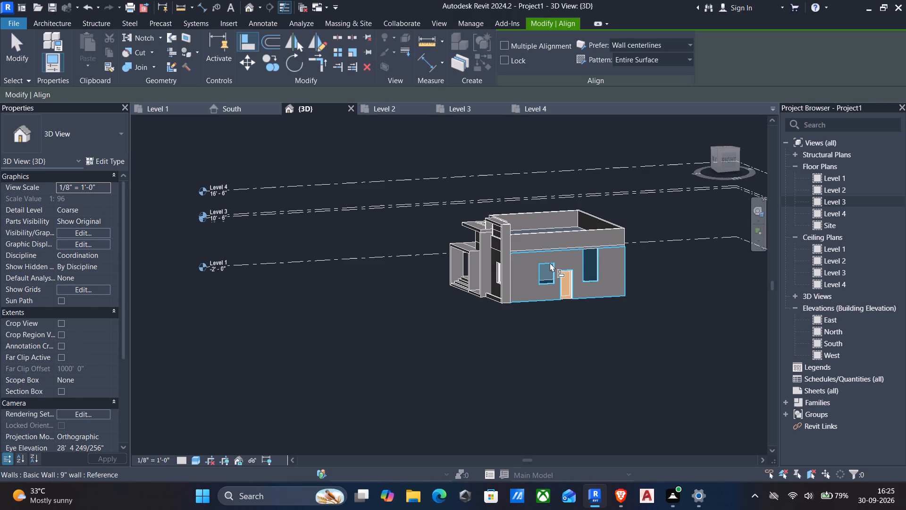
{"action": "scroll", "coordinate": [551, 269], "scroll_direction": "up", "scroll_amount": 4}
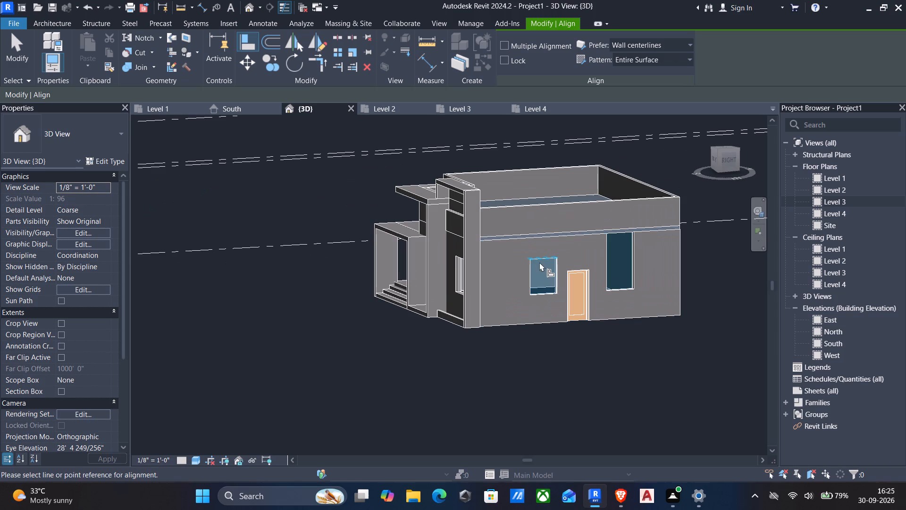
{"action": "left_click", "coordinate": [540, 259]}
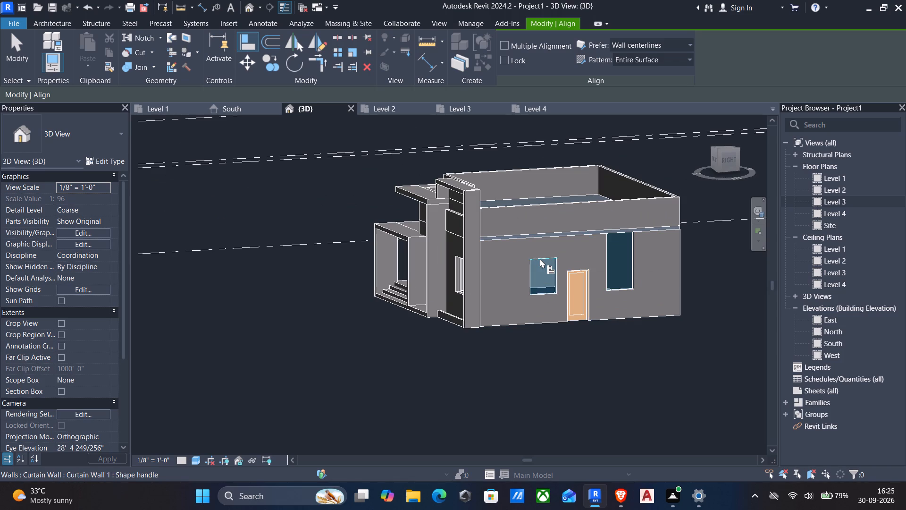
{"action": "left_click", "coordinate": [619, 235]}
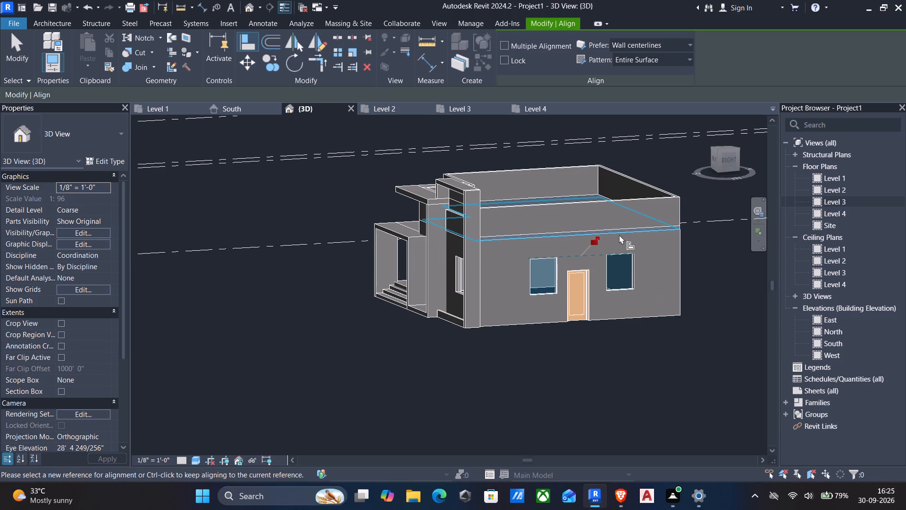
{"action": "key", "text": "Escape"}
{"action": "scroll", "coordinate": [617, 263], "scroll_direction": "down", "scroll_amount": 4}
{"action": "key", "text": "Escape"}
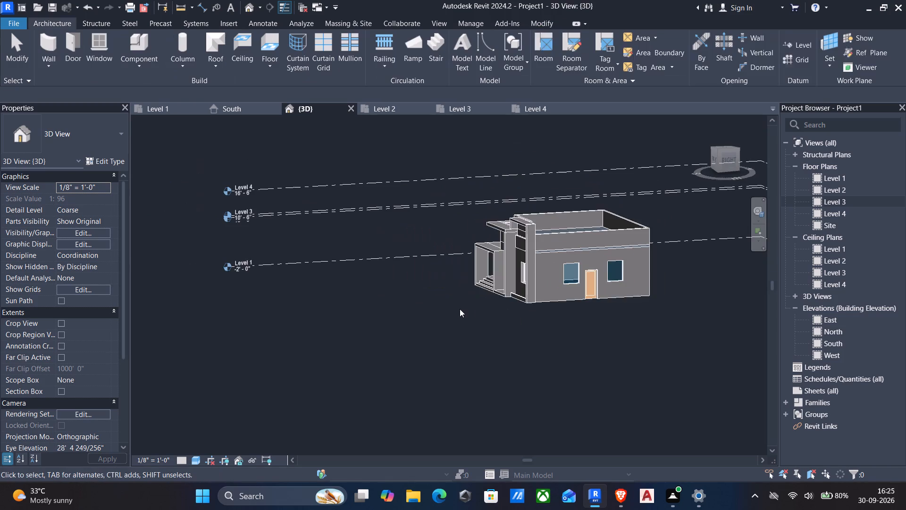
Add a vertical curtain grid line at the midpoint of both side-wall windows, splitting each into 2' 0" halves.
{"action": "scroll", "coordinate": [457, 313], "scroll_direction": "down", "scroll_amount": 1}
{"action": "scroll", "coordinate": [471, 298], "scroll_direction": "up", "scroll_amount": 1}
{"action": "scroll", "coordinate": [664, 278], "scroll_direction": "up", "scroll_amount": 4}
{"action": "middle_click_drag", "start_coordinate": [661, 275], "coordinate": [661, 273]}
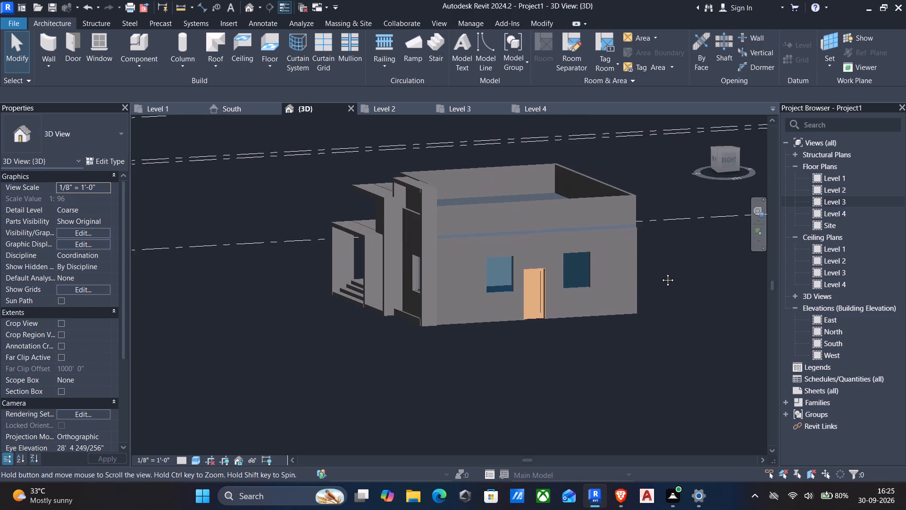
{"action": "middle_click_drag", "start_coordinate": [661, 273], "coordinate": [614, 293]}
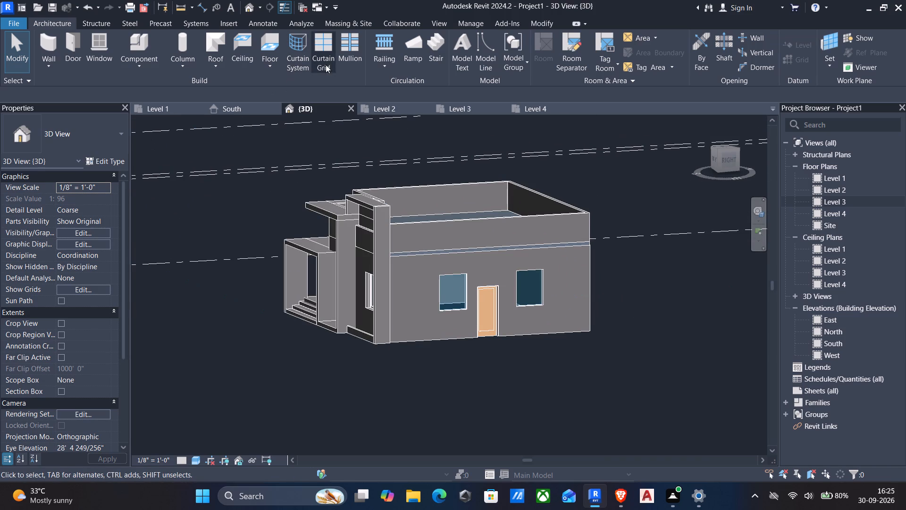
{"action": "left_click", "coordinate": [321, 45]}
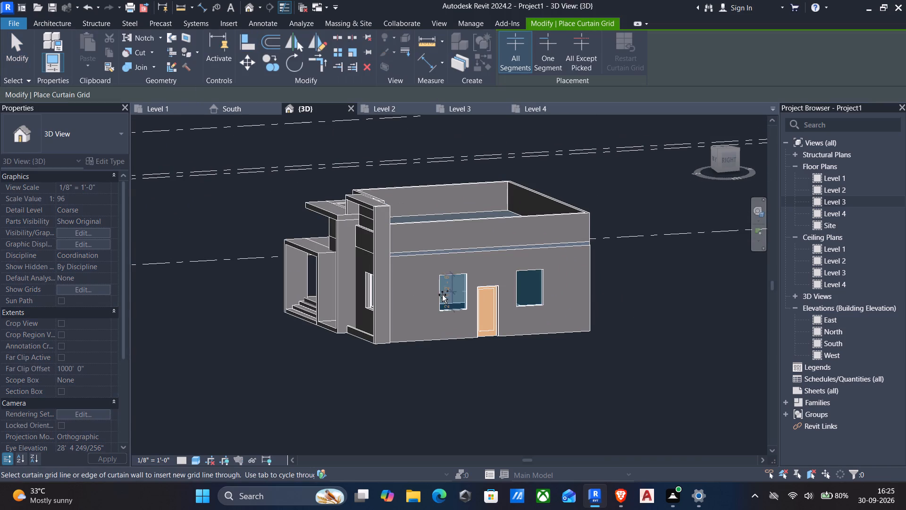
{"action": "scroll", "coordinate": [457, 284], "scroll_direction": "up", "scroll_amount": 4}
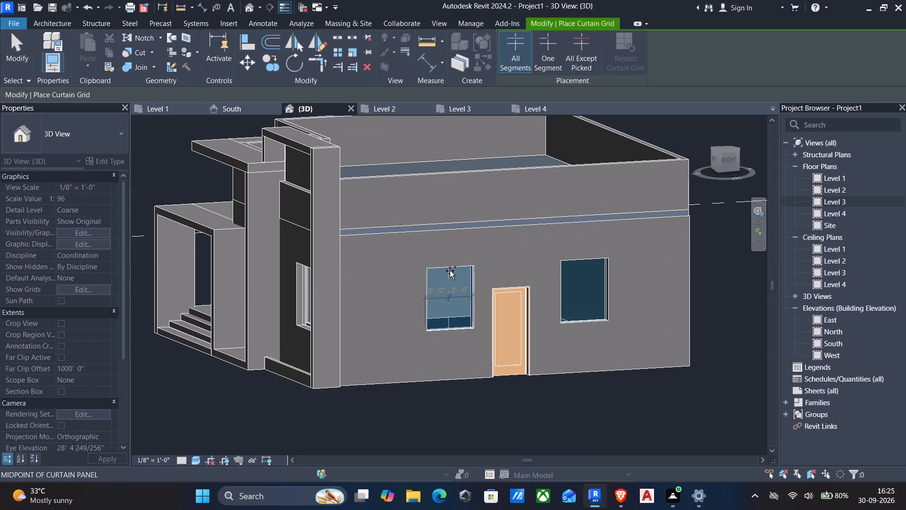
{"action": "left_click", "coordinate": [450, 271]}
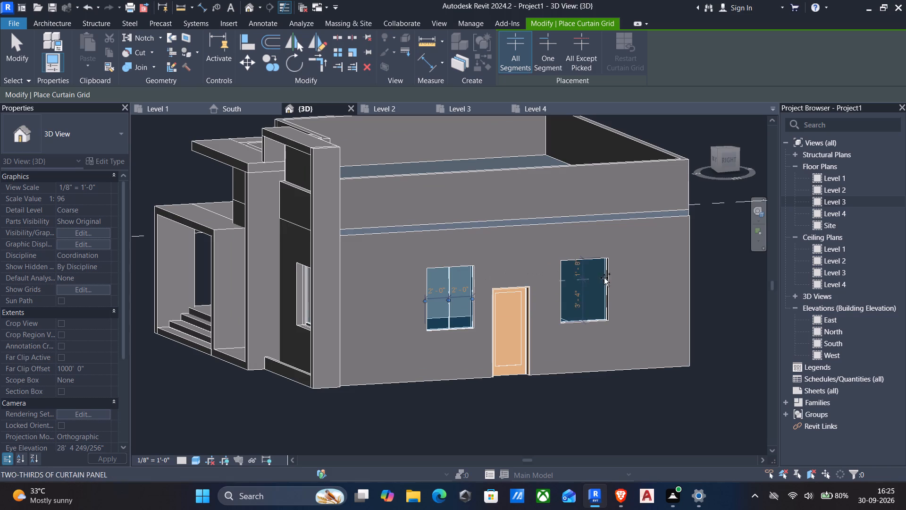
{"action": "left_click", "coordinate": [586, 262]}
{"action": "key", "text": "Escape"}
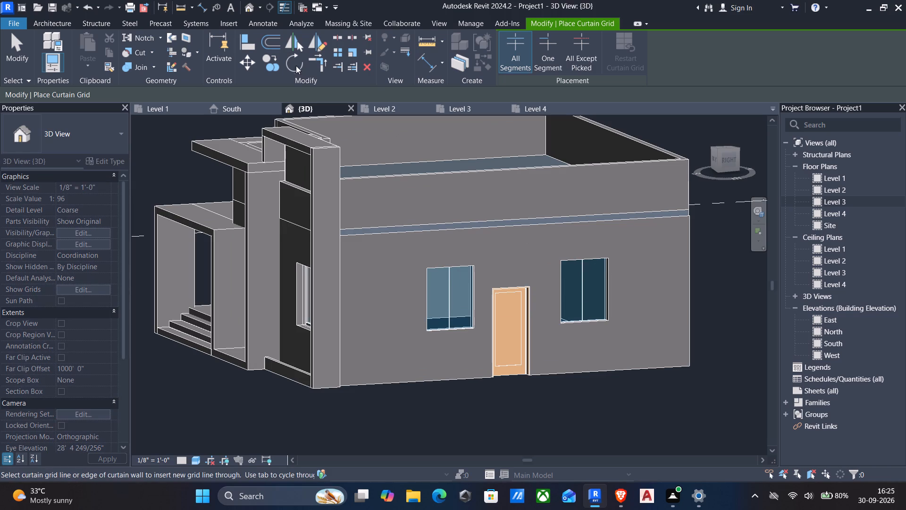
Place 2.5" x 5" rectangular mullions on all grid lines of both side-wall windows.
{"action": "left_click", "coordinate": [68, 20]}
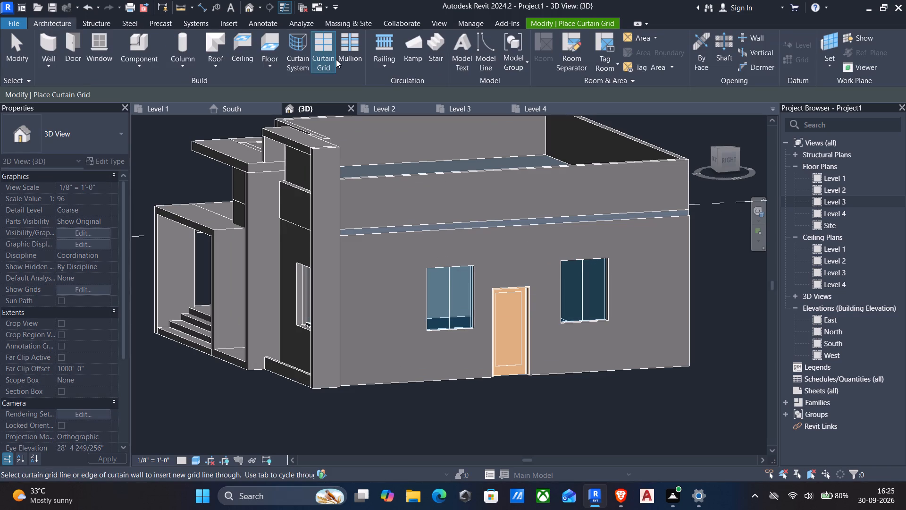
{"action": "left_click", "coordinate": [340, 52]}
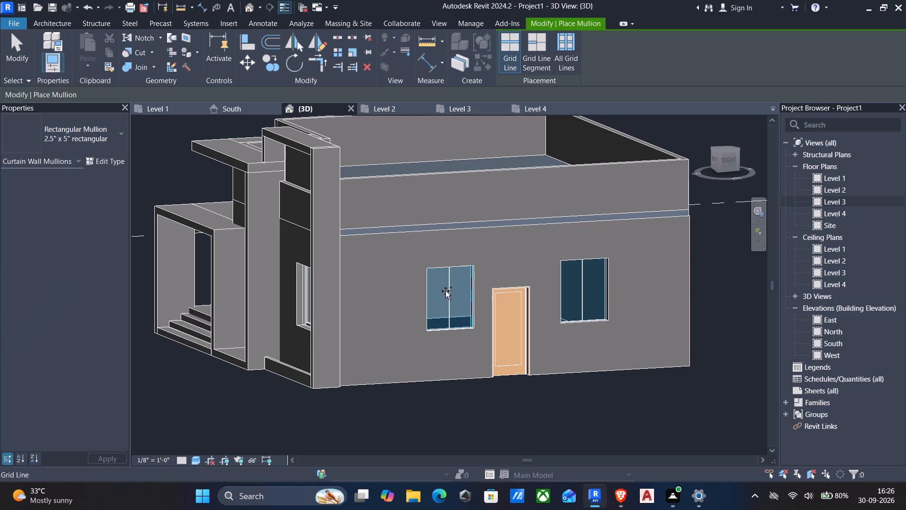
{"action": "left_click", "coordinate": [448, 290]}
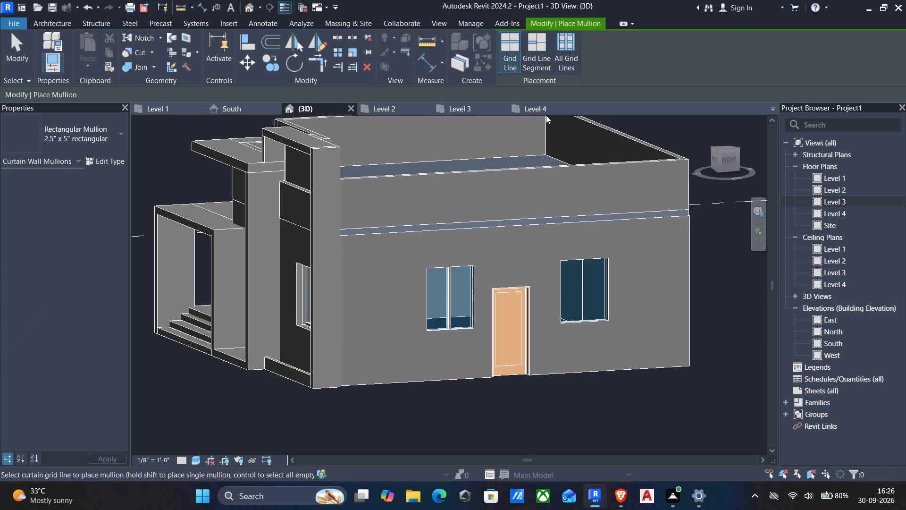
{"action": "left_click", "coordinate": [570, 41]}
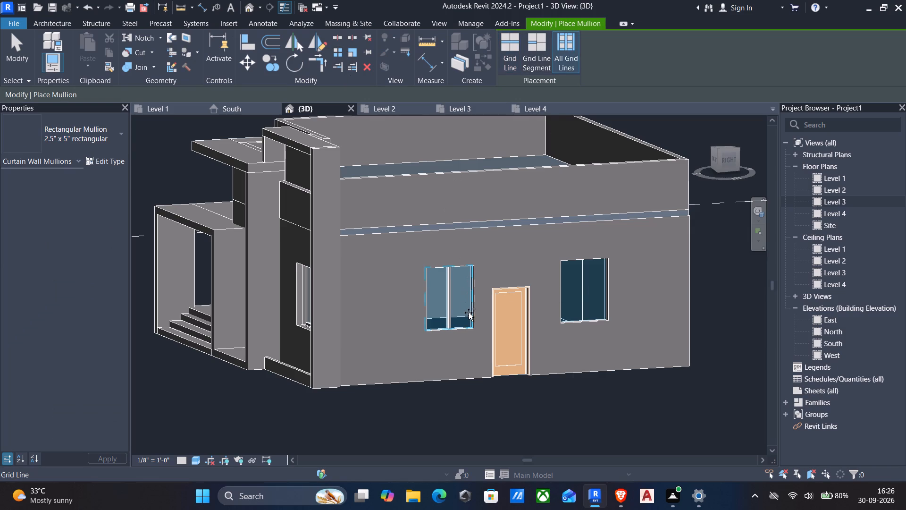
{"action": "left_click", "coordinate": [469, 314]}
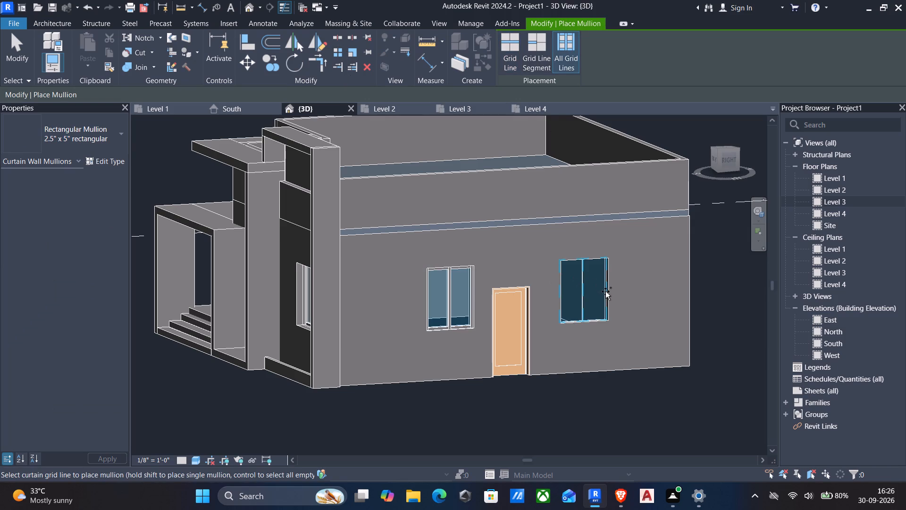
{"action": "left_click", "coordinate": [605, 291]}
{"action": "key", "text": "Escape"}
Inspect the finished side-wall windows and the front facade of the building from several angles.
{"action": "scroll", "coordinate": [528, 304], "scroll_direction": "down", "scroll_amount": 2}
{"action": "scroll", "coordinate": [488, 331], "scroll_direction": "down", "scroll_amount": 2}
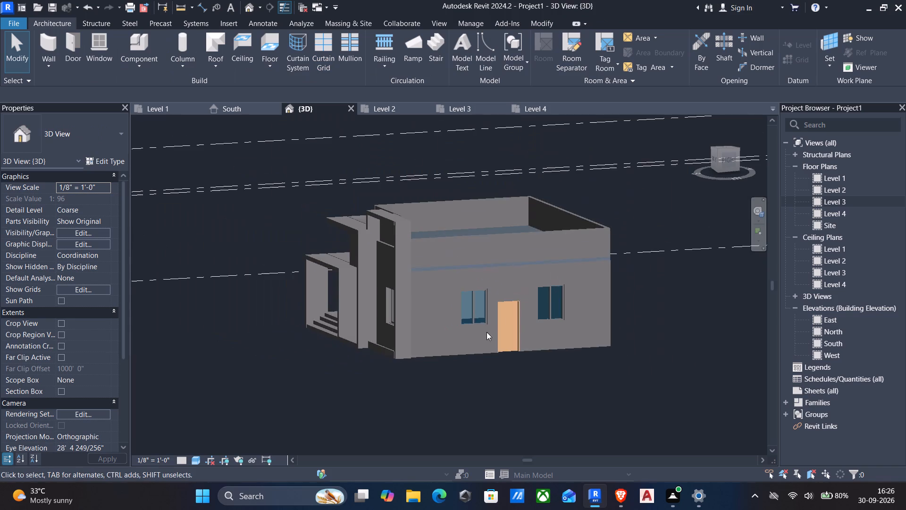
{"action": "middle_click_drag", "start_coordinate": [482, 336], "coordinate": [482, 315]}
{"action": "middle_click_drag", "start_coordinate": [515, 325], "coordinate": [428, 320], "text": "shift"}
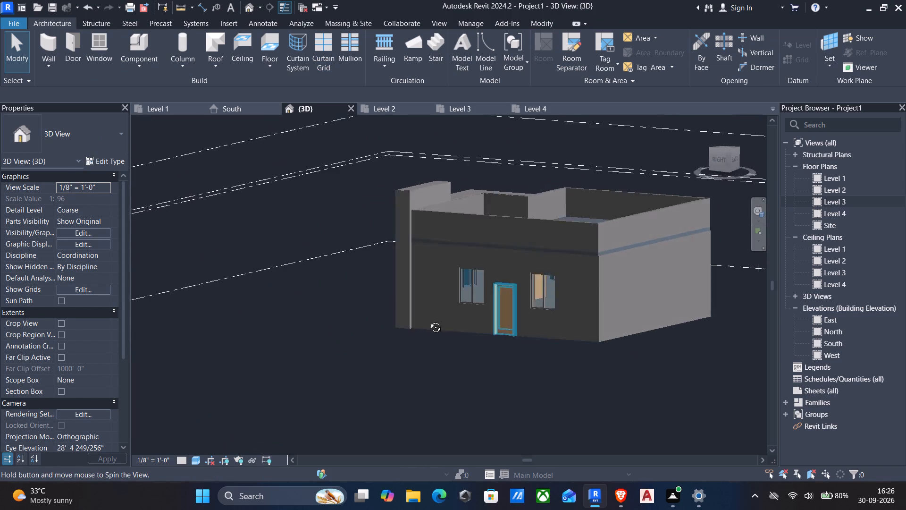
{"action": "middle_click_drag", "start_coordinate": [428, 320], "coordinate": [492, 324], "text": "shift"}
{"action": "key", "text": "Escape"}
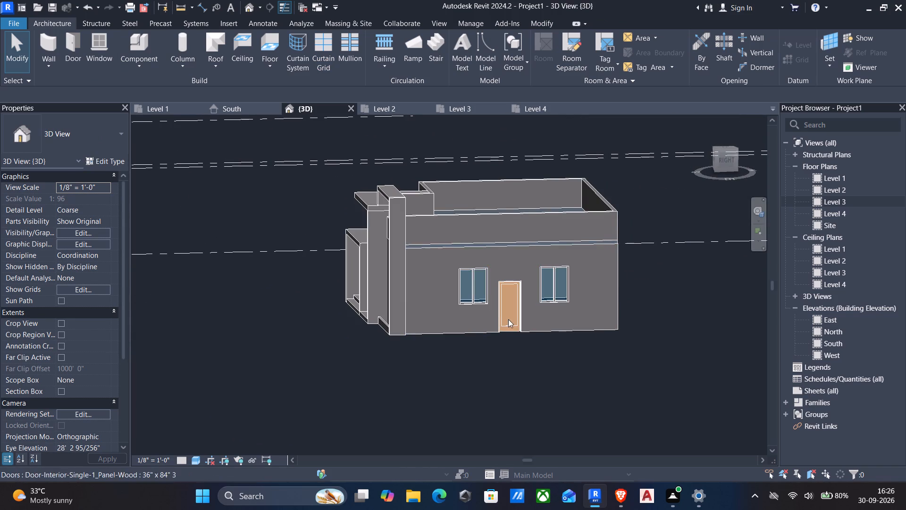
{"action": "middle_click_drag", "start_coordinate": [437, 356], "coordinate": [563, 364], "text": "shift"}
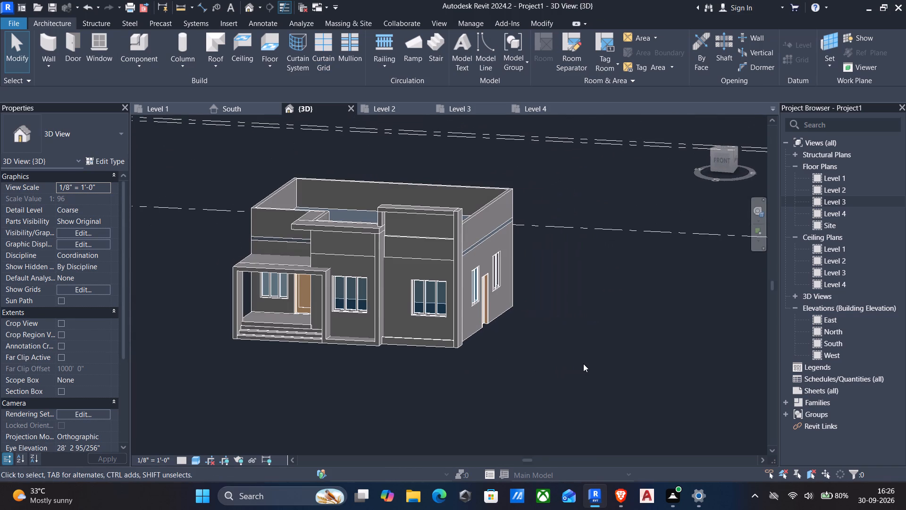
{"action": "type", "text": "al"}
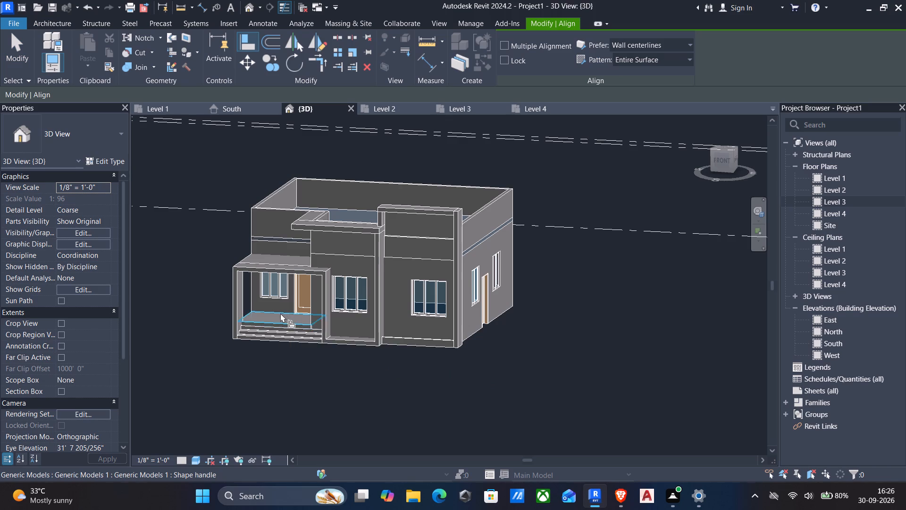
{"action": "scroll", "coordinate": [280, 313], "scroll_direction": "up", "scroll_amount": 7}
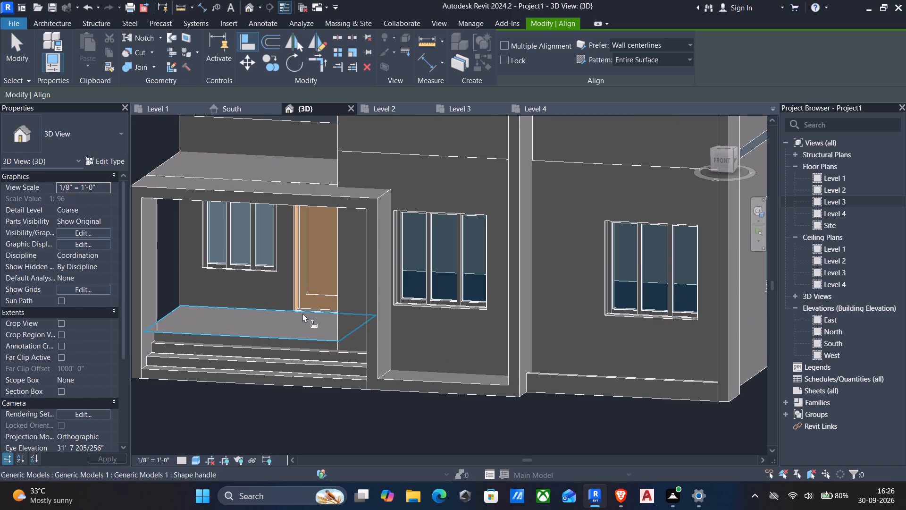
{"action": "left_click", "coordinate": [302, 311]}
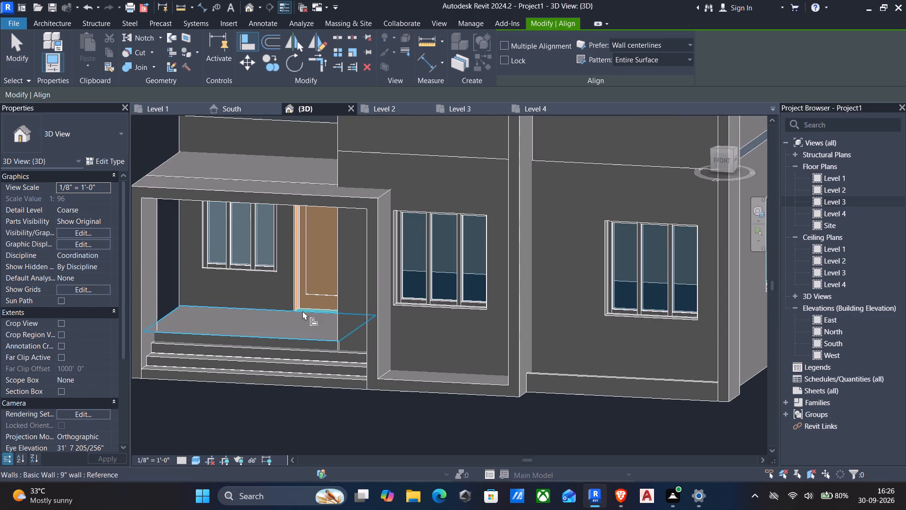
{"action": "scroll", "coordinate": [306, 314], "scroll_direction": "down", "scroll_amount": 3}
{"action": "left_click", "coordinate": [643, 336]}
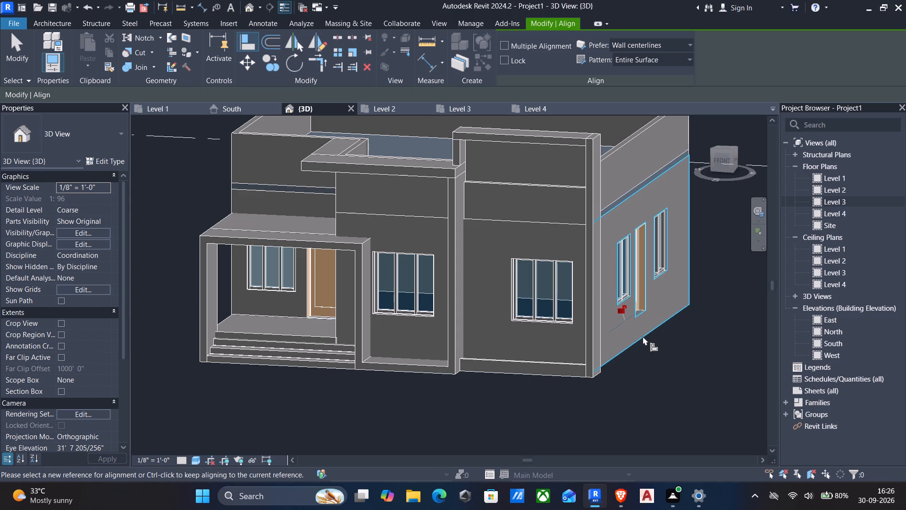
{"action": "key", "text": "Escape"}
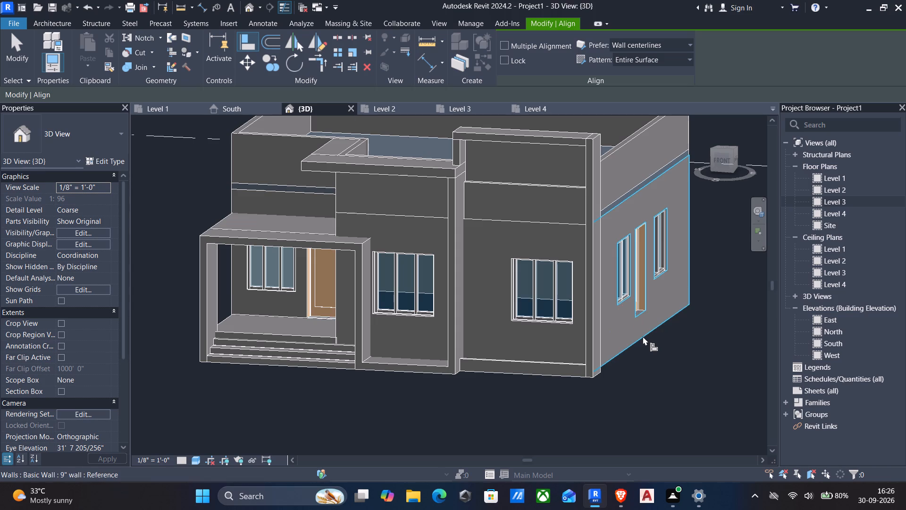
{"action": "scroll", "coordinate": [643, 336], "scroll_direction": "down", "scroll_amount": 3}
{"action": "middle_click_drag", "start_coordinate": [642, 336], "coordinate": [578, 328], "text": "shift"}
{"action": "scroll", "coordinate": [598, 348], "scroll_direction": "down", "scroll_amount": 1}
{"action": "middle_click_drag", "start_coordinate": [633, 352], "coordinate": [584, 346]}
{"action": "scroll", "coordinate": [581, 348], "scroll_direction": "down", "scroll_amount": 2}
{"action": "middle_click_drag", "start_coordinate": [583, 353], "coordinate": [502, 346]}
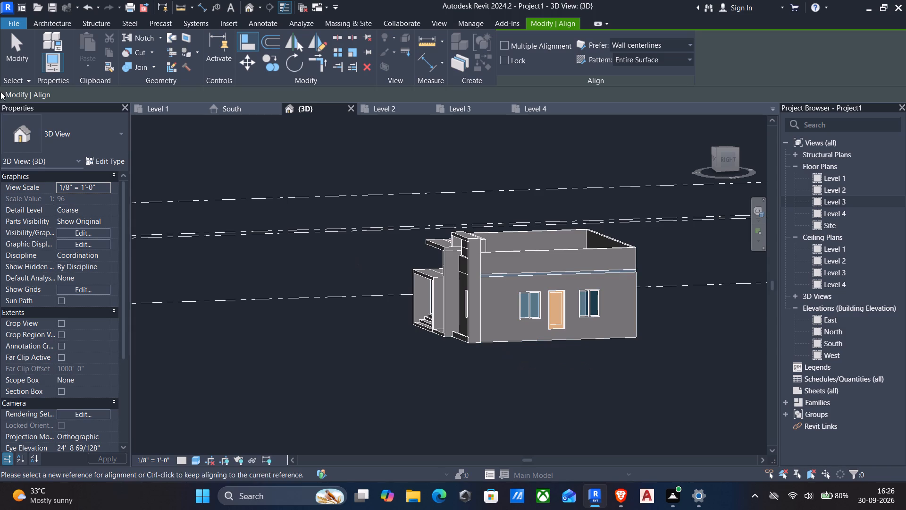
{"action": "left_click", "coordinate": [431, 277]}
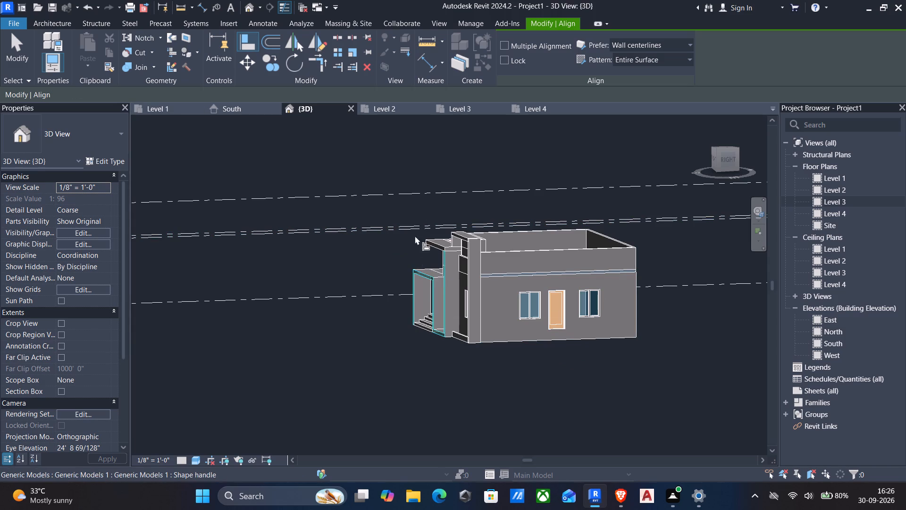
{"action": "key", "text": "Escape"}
Edit the front facade's in-place model and start a new extrusion with the side wall's outer face as its work plane.
{"action": "left_click", "coordinate": [438, 295]}
{"action": "left_click", "coordinate": [512, 55]}
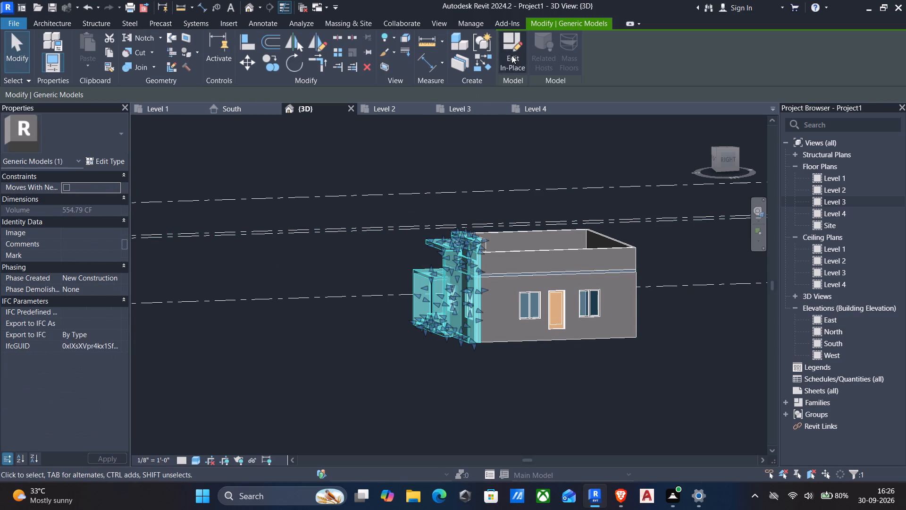
{"action": "left_click", "coordinate": [40, 23]}
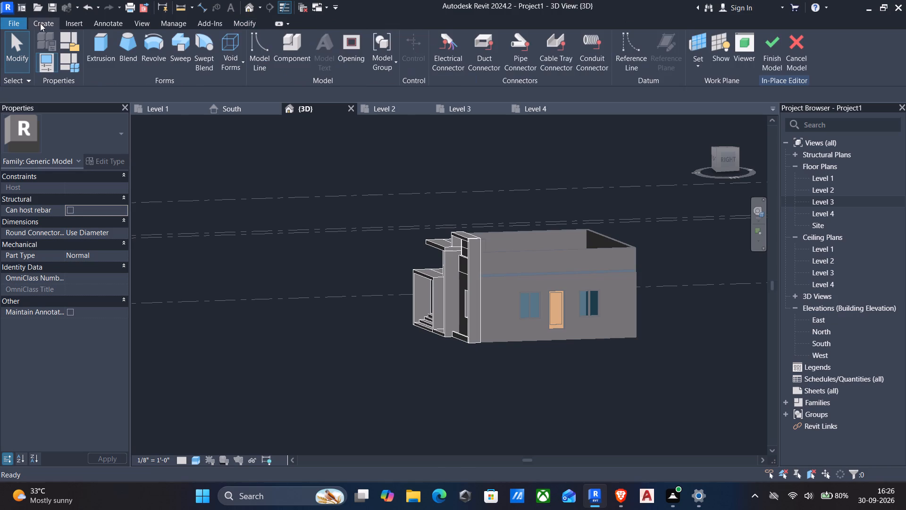
{"action": "left_click", "coordinate": [106, 42]}
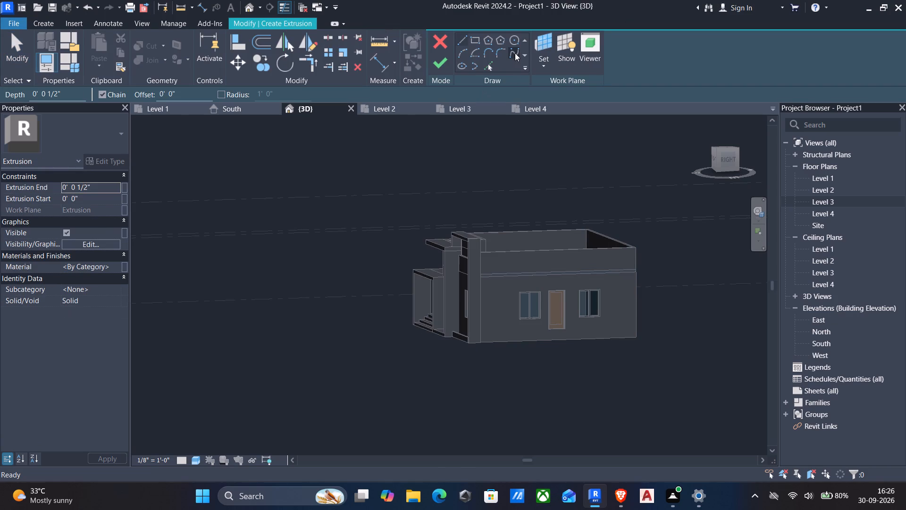
{"action": "left_click", "coordinate": [545, 70]}
{"action": "left_click", "coordinate": [571, 110]}
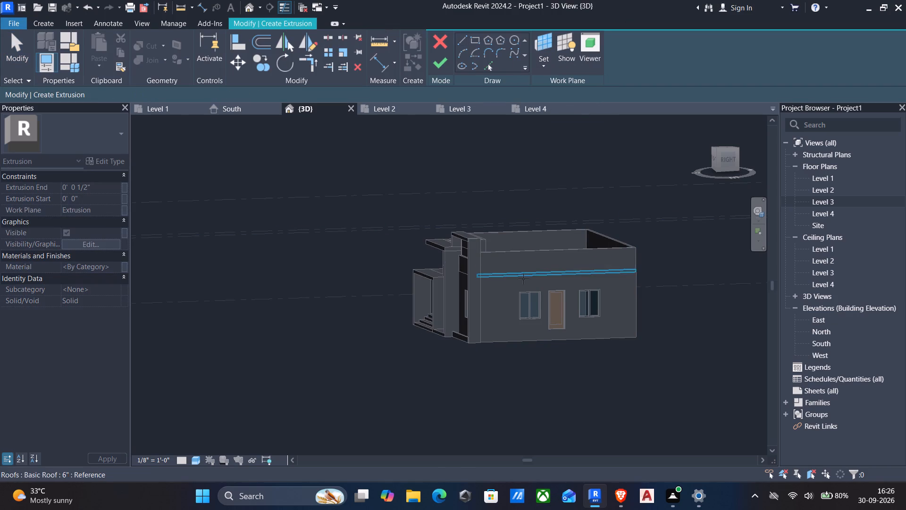
{"action": "scroll", "coordinate": [535, 289], "scroll_direction": "up", "scroll_amount": 3}
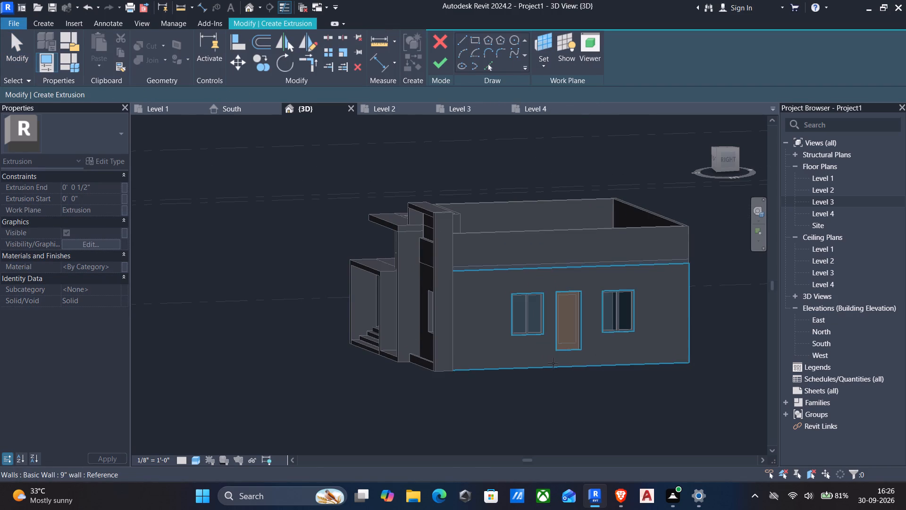
{"action": "left_click", "coordinate": [553, 364]}
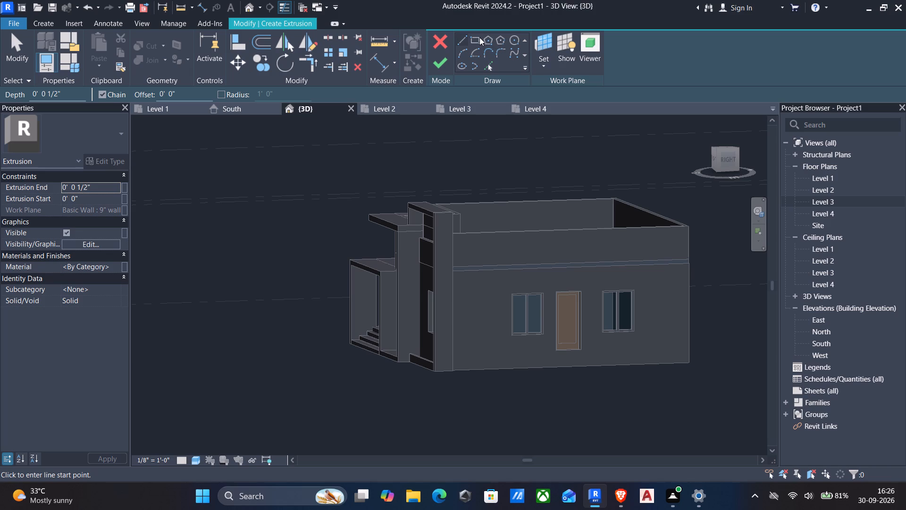
Sketch a rectangle about 15' 4" long and 5" high above the side-wall windows and door, spanning between the windows' outer edges.
{"action": "left_click", "coordinate": [477, 40]}
{"action": "scroll", "coordinate": [639, 290], "scroll_direction": "up", "scroll_amount": 3}
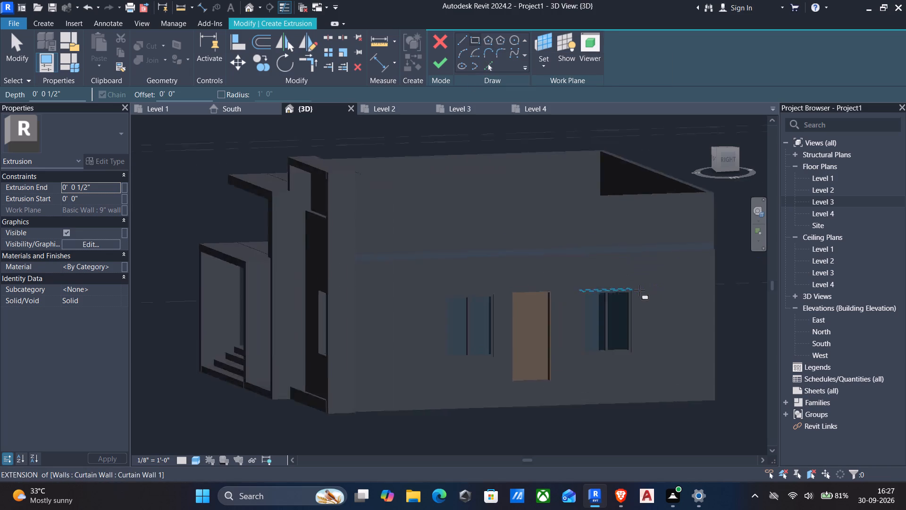
{"action": "scroll", "coordinate": [639, 290], "scroll_direction": "up", "scroll_amount": 3}
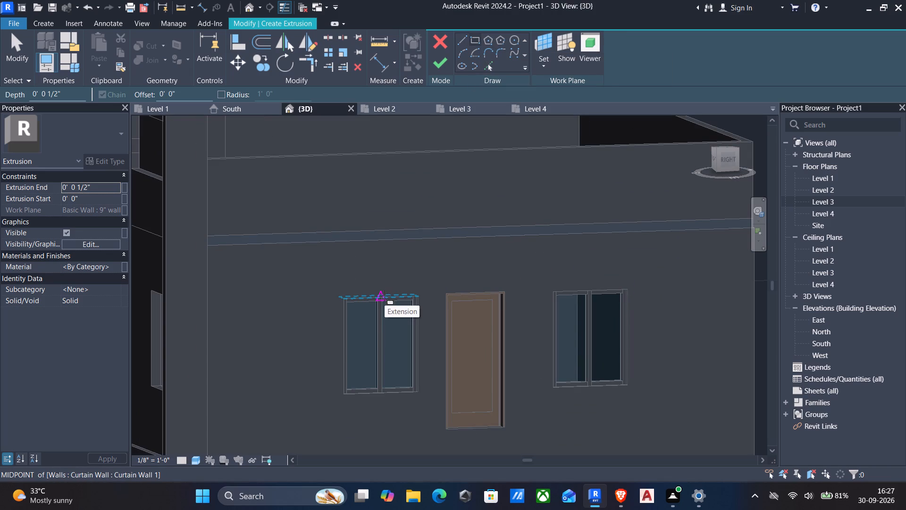
{"action": "scroll", "coordinate": [342, 304], "scroll_direction": "up", "scroll_amount": 4}
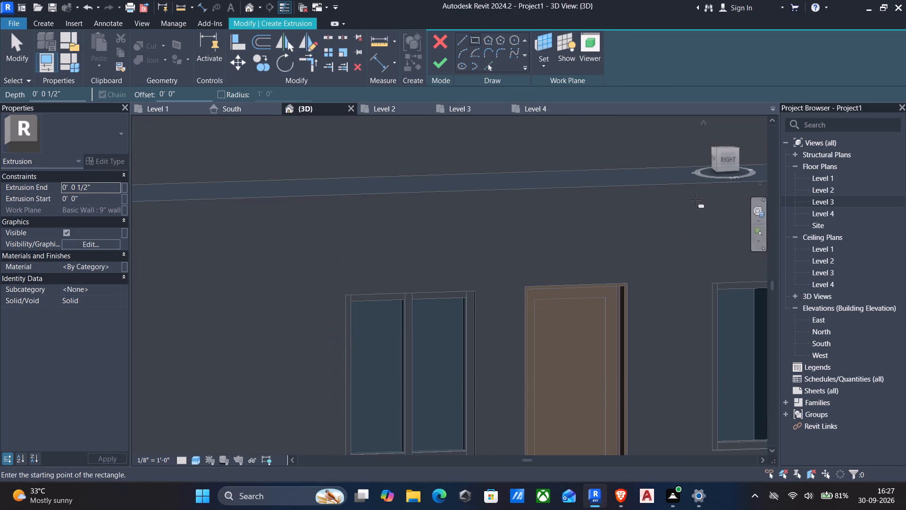
{"action": "left_click", "coordinate": [722, 159]}
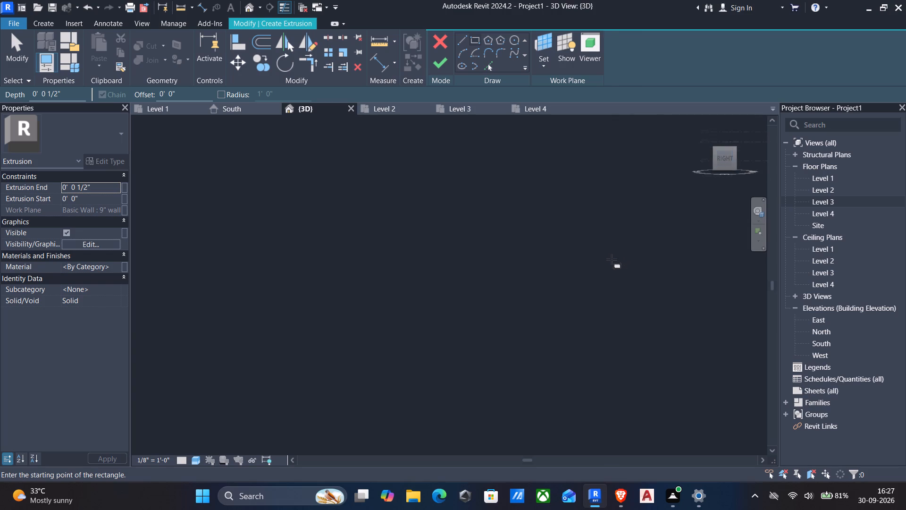
{"action": "scroll", "coordinate": [416, 296], "scroll_direction": "up", "scroll_amount": 5}
{"action": "scroll", "coordinate": [455, 291], "scroll_direction": "up", "scroll_amount": 7}
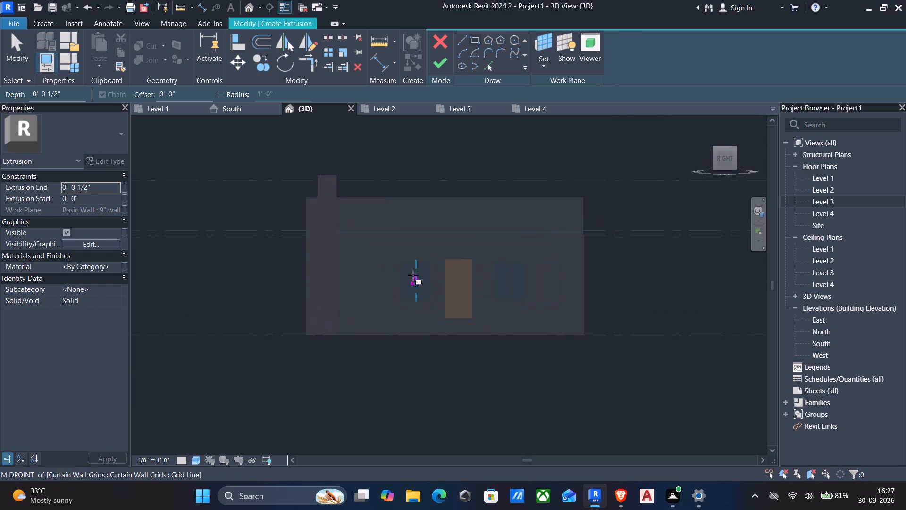
{"action": "scroll", "coordinate": [413, 275], "scroll_direction": "up", "scroll_amount": 2}
{"action": "scroll", "coordinate": [396, 238], "scroll_direction": "up", "scroll_amount": 5}
{"action": "scroll", "coordinate": [359, 299], "scroll_direction": "up", "scroll_amount": 6}
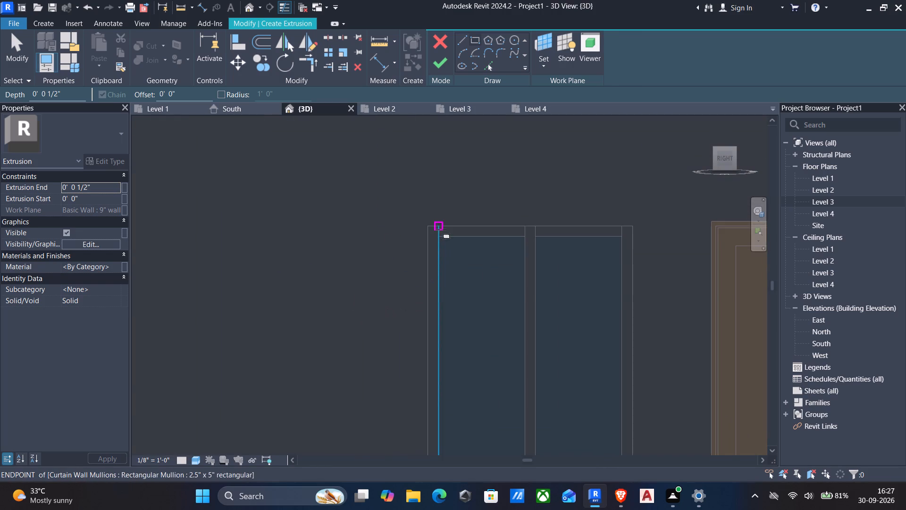
{"action": "left_click", "coordinate": [428, 226]}
{"action": "scroll", "coordinate": [425, 212], "scroll_direction": "down", "scroll_amount": 4}
{"action": "middle_click_drag", "start_coordinate": [511, 199], "coordinate": [395, 200]}
{"action": "scroll", "coordinate": [391, 199], "scroll_direction": "down", "scroll_amount": 2}
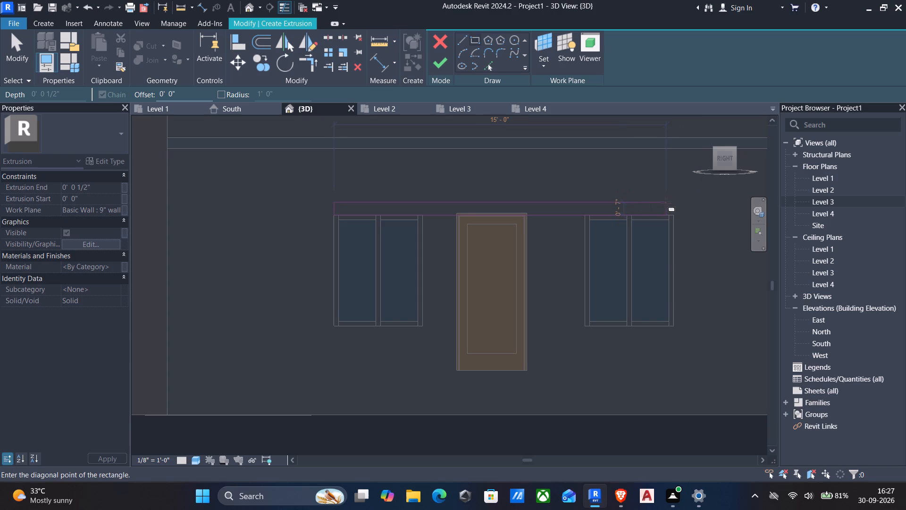
{"action": "left_click", "coordinate": [673, 205]}
{"action": "key", "text": "Escape"}
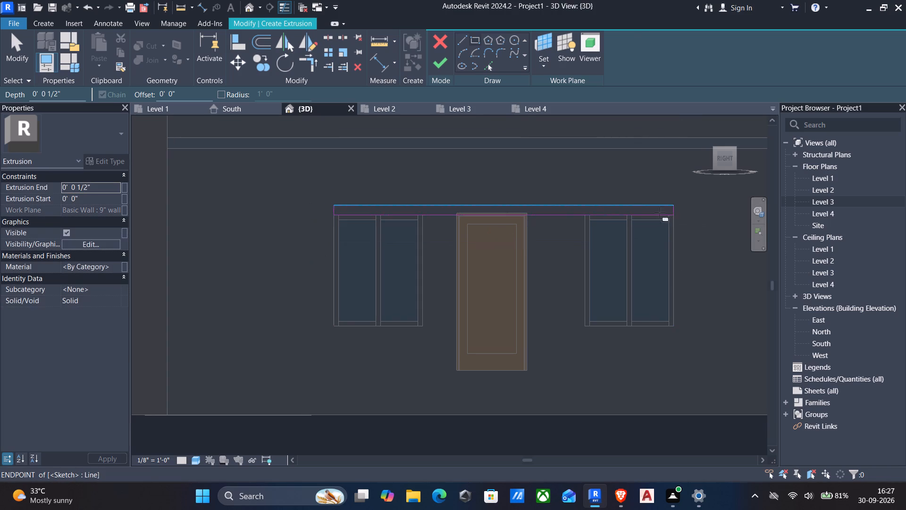
{"action": "key", "text": "Escape"}
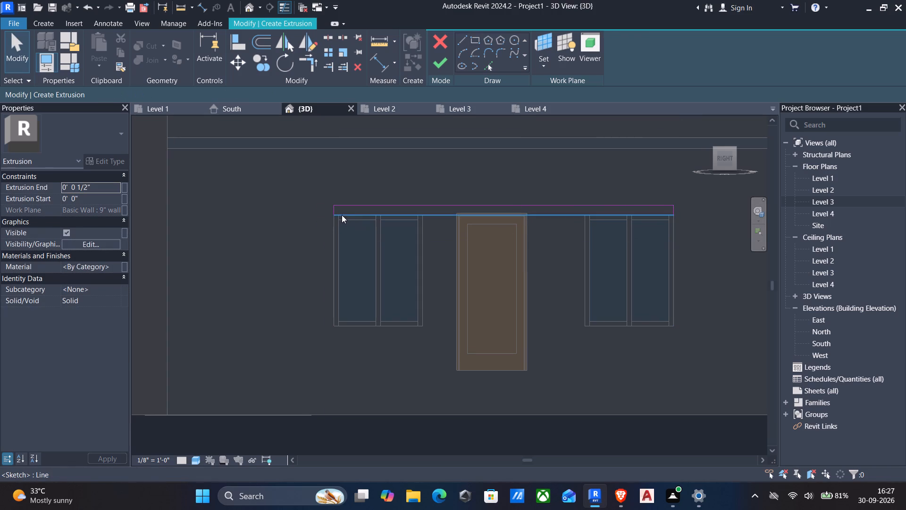
Set the sketched rectangle's height to 6" by moving its top line.
{"action": "left_click", "coordinate": [342, 214]}
{"action": "key", "text": "Escape"}
{"action": "left_click", "coordinate": [352, 204]}
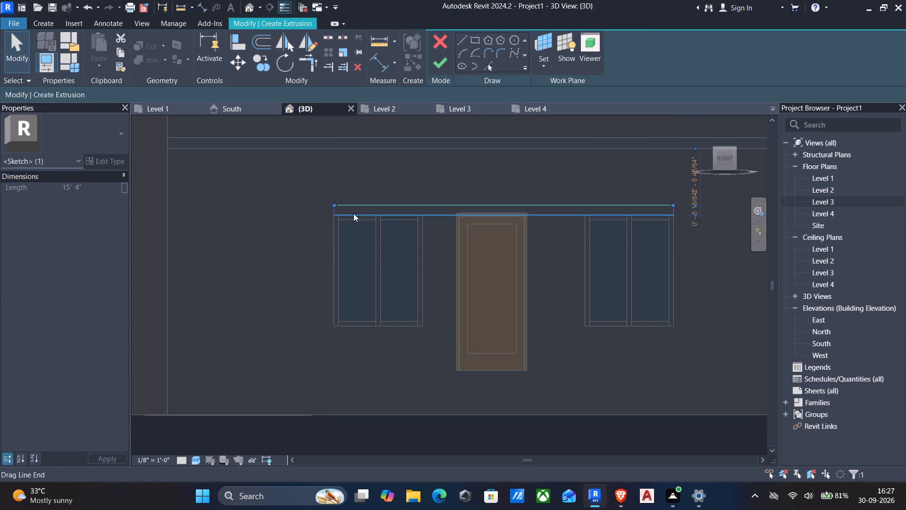
{"action": "scroll", "coordinate": [701, 210], "scroll_direction": "up", "scroll_amount": 9}
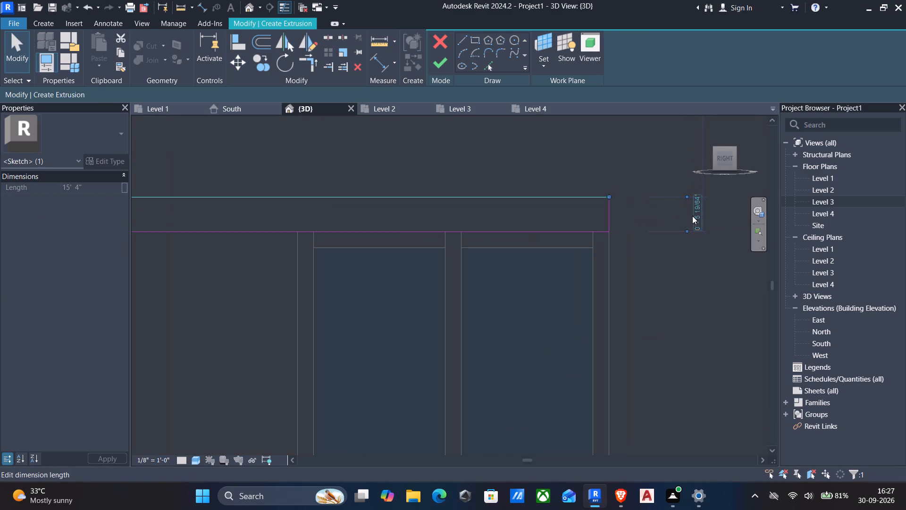
{"action": "left_click", "coordinate": [699, 218]}
{"action": "type", "text": "6\""}
{"action": "key", "text": "Return"}
{"action": "scroll", "coordinate": [698, 218], "scroll_direction": "down", "scroll_amount": 9}
{"action": "scroll", "coordinate": [618, 262], "scroll_direction": "down", "scroll_amount": 2}
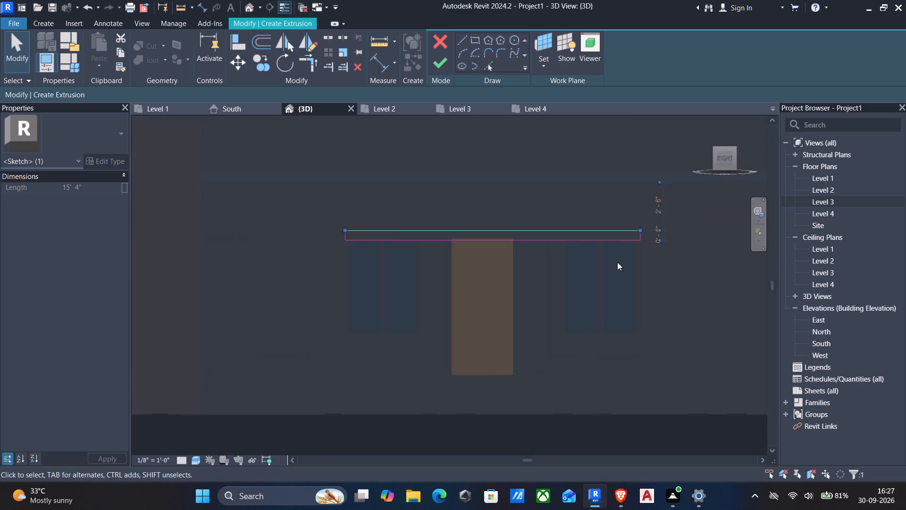
{"action": "scroll", "coordinate": [617, 262], "scroll_direction": "down", "scroll_amount": 1}
{"action": "middle_click_drag", "start_coordinate": [599, 271], "coordinate": [570, 278]}
{"action": "key", "text": "Escape"}
Nudge the rectangle's end line nearest the front facade 10" outward past the window, making the rectangle 16' 2" long.
{"action": "scroll", "coordinate": [411, 254], "scroll_direction": "up", "scroll_amount": 4}
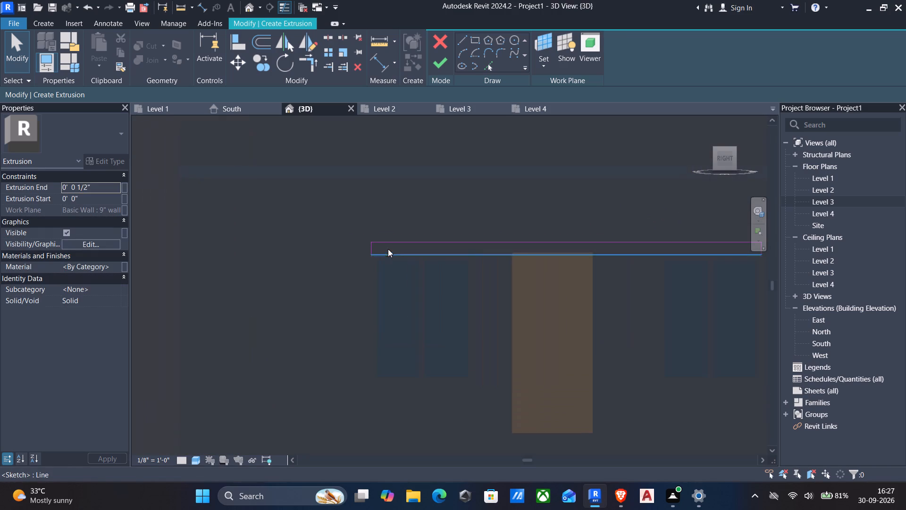
{"action": "left_click", "coordinate": [369, 250]}
{"action": "key", "text": "Left"}
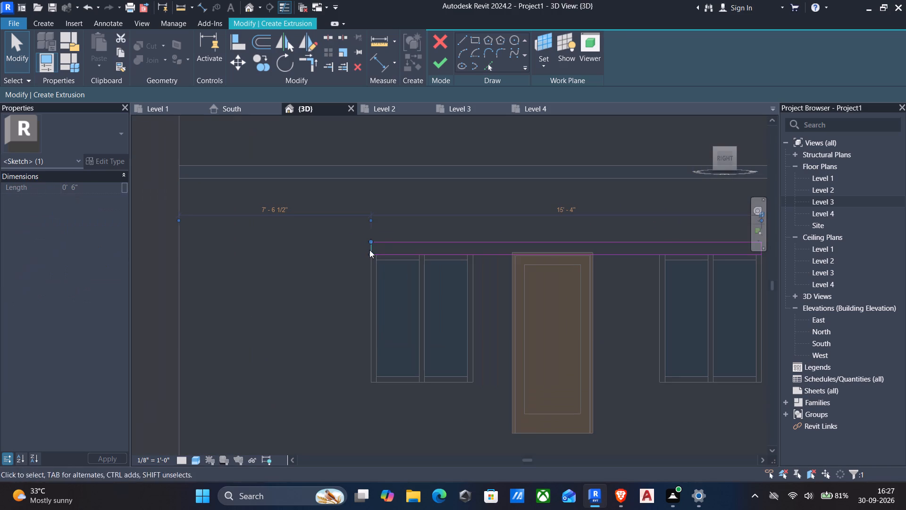
{"action": "key", "text": "Left"}
{"action": "key", "text": "Left"}
{"action": "key", "text": "Left"}
{"action": "key", "text": "Left"}
{"action": "key", "text": "Left"}
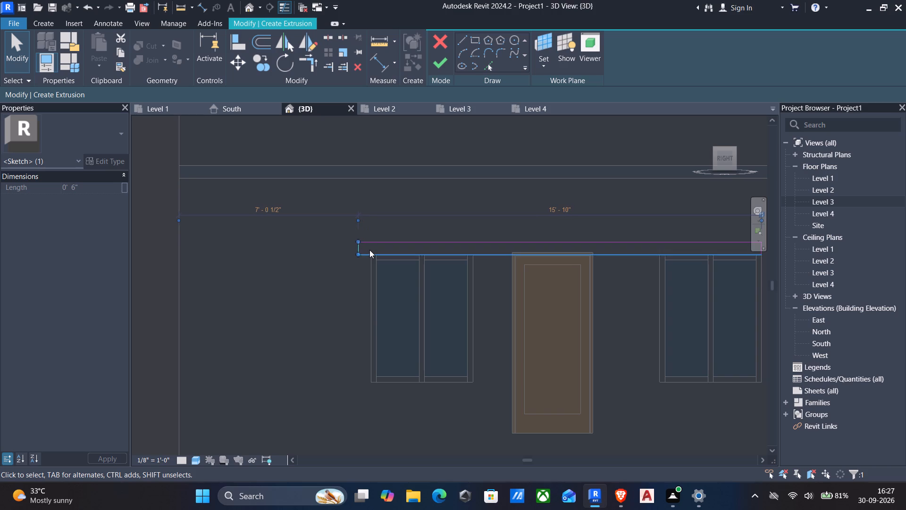
{"action": "key", "text": "Left"}
{"action": "key", "text": "Left"}
{"action": "key", "text": "Left"}
{"action": "key", "text": "Left"}
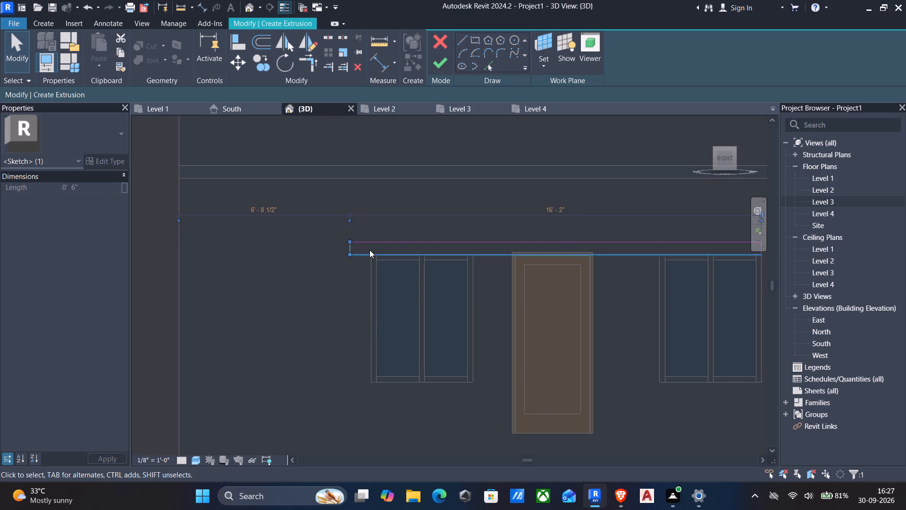
Nudge the rectangle's rear end line outward past the rear window until the rectangle is 17' 10" long.
{"action": "scroll", "coordinate": [369, 250], "scroll_direction": "down", "scroll_amount": 4}
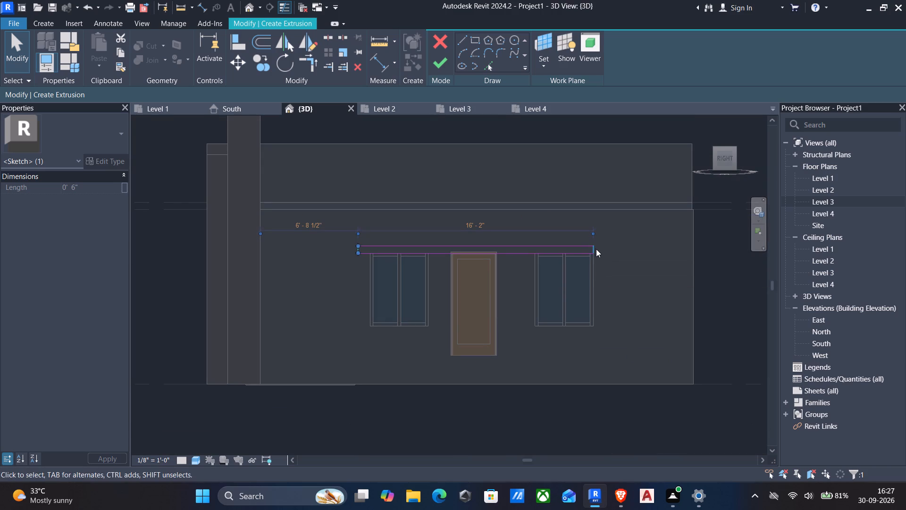
{"action": "left_click", "coordinate": [593, 246]}
{"action": "key", "text": "Right"}
{"action": "key", "text": "Right"}
{"action": "key", "text": "Right"}
{"action": "key", "text": "Right"}
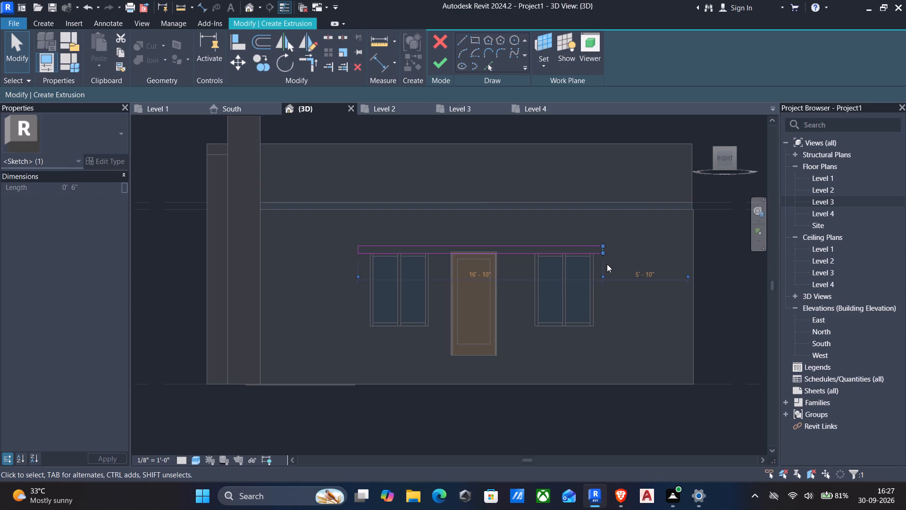
{"action": "key", "text": "Right"}
{"action": "key", "text": "Right"}
{"action": "key", "text": "Right"}
{"action": "key", "text": "Right"}
{"action": "key", "text": "Right"}
{"action": "key", "text": "Right"}
{"action": "key", "text": "Escape"}
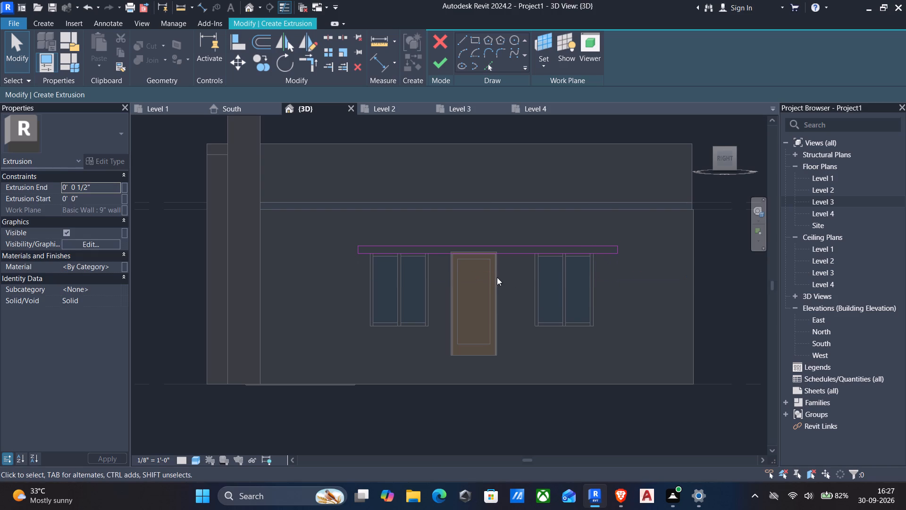
{"action": "middle_click_drag", "start_coordinate": [583, 261], "coordinate": [533, 254]}
{"action": "scroll", "coordinate": [536, 258], "scroll_direction": "up", "scroll_amount": 4}
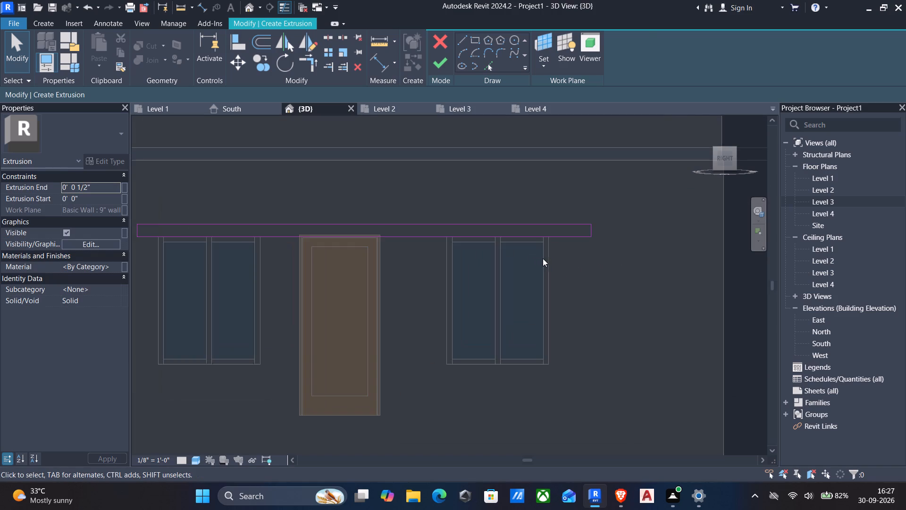
Nudge the rectangle's end line nearest the front facade inward until it aligns with the adjacent window's outer edge.
{"action": "middle_click_drag", "start_coordinate": [539, 266], "coordinate": [607, 257]}
{"action": "scroll", "coordinate": [617, 256], "scroll_direction": "down", "scroll_amount": 2}
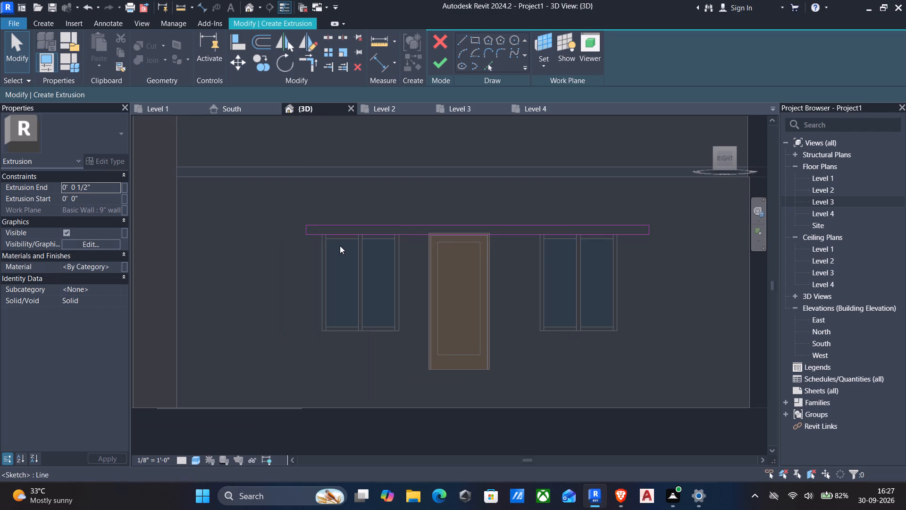
{"action": "scroll", "coordinate": [299, 243], "scroll_direction": "up", "scroll_amount": 3}
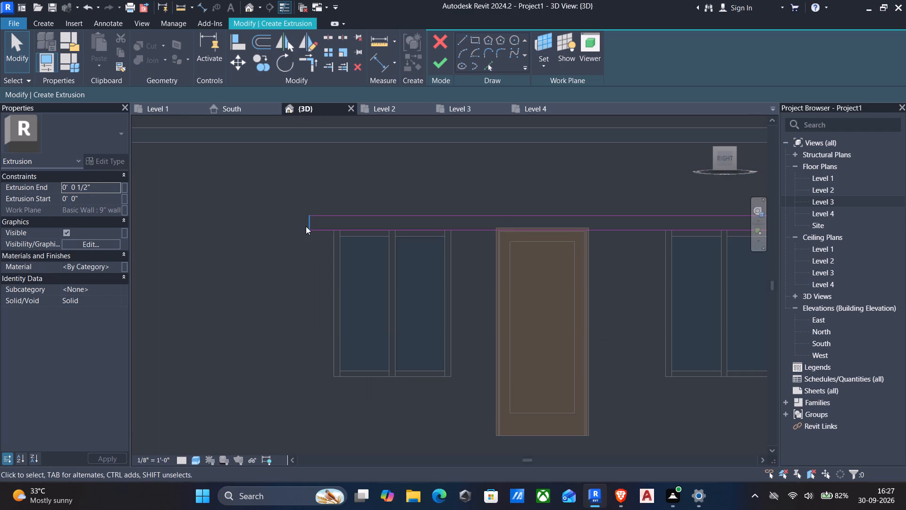
{"action": "left_click", "coordinate": [308, 224]}
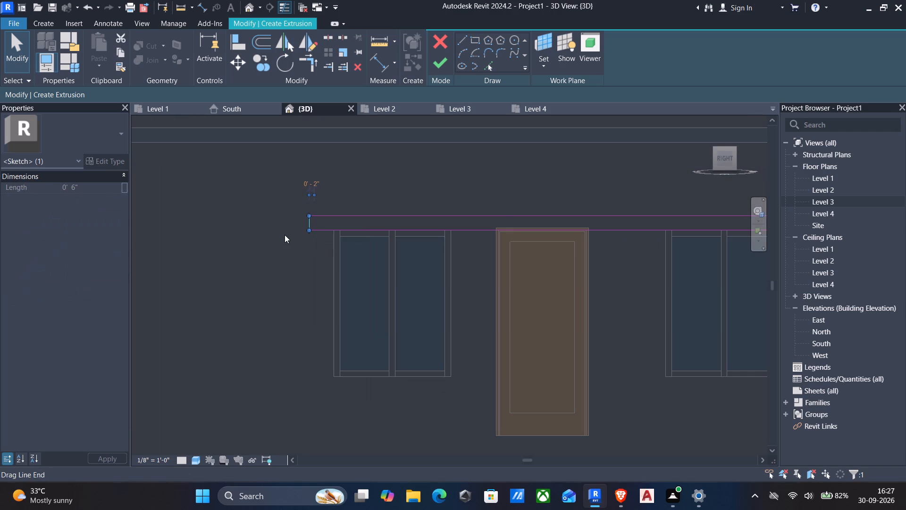
{"action": "key", "text": "Right"}
{"action": "key", "text": "Right"}
{"action": "key", "text": "Right"}
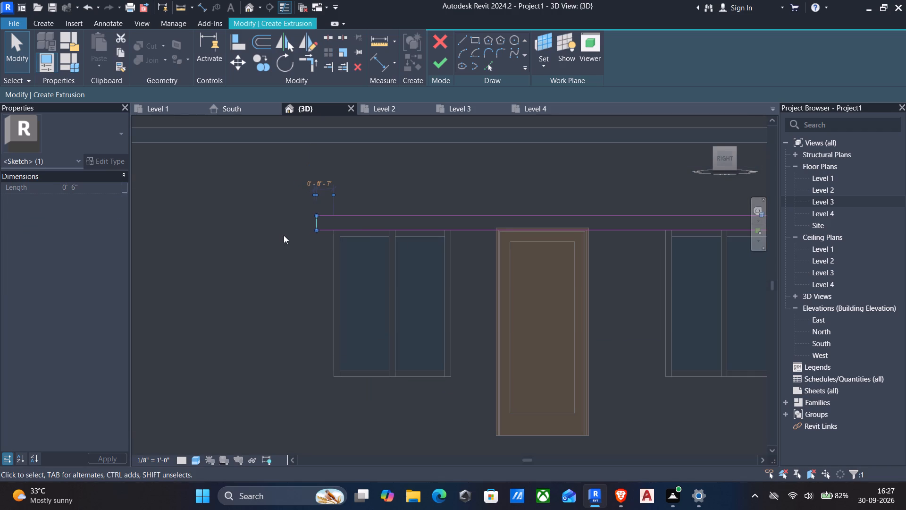
{"action": "key", "text": "Right"}
{"action": "key", "text": "Right"}
{"action": "key", "text": "Right"}
{"action": "key", "text": "Right"}
{"action": "key", "text": "Right"}
{"action": "key", "text": "Right"}
{"action": "key", "text": "Right"}
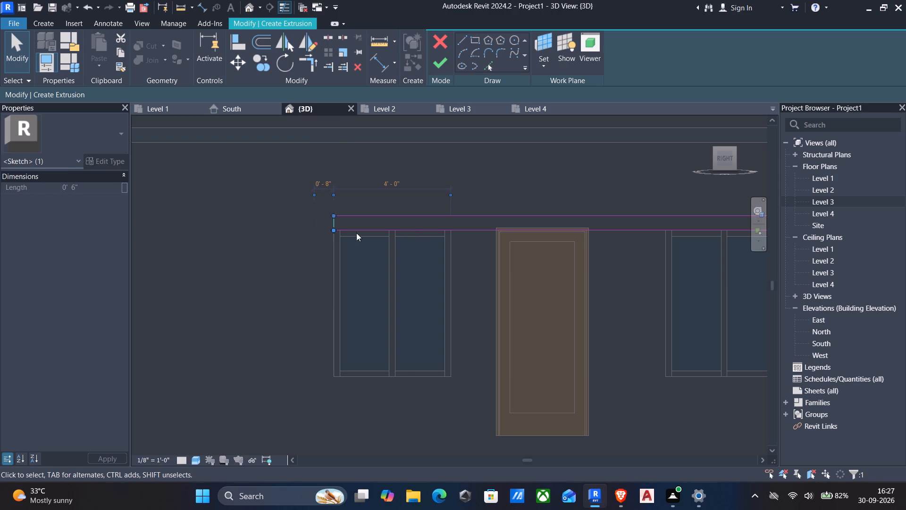
Nudge the rectangle's rear end line inward until it aligns with the rear window's outer edge.
{"action": "scroll", "coordinate": [305, 232], "scroll_direction": "up", "scroll_amount": 5}
{"action": "scroll", "coordinate": [354, 222], "scroll_direction": "up", "scroll_amount": 5}
{"action": "scroll", "coordinate": [354, 222], "scroll_direction": "down", "scroll_amount": 4}
{"action": "middle_click_drag", "start_coordinate": [449, 247], "coordinate": [204, 252]}
{"action": "scroll", "coordinate": [204, 252], "scroll_direction": "down", "scroll_amount": 4}
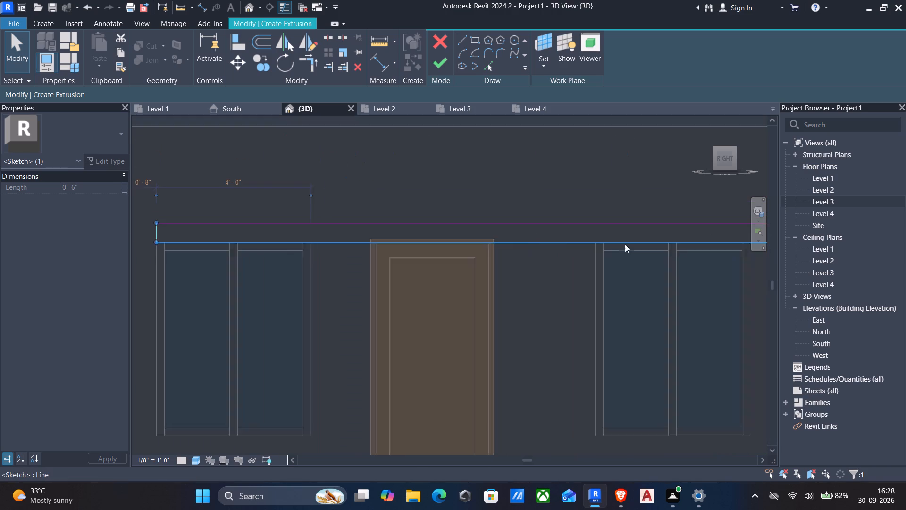
{"action": "scroll", "coordinate": [625, 244], "scroll_direction": "down", "scroll_amount": 4}
{"action": "middle_click_drag", "start_coordinate": [454, 239], "coordinate": [352, 221]}
{"action": "scroll", "coordinate": [655, 226], "scroll_direction": "up", "scroll_amount": 2}
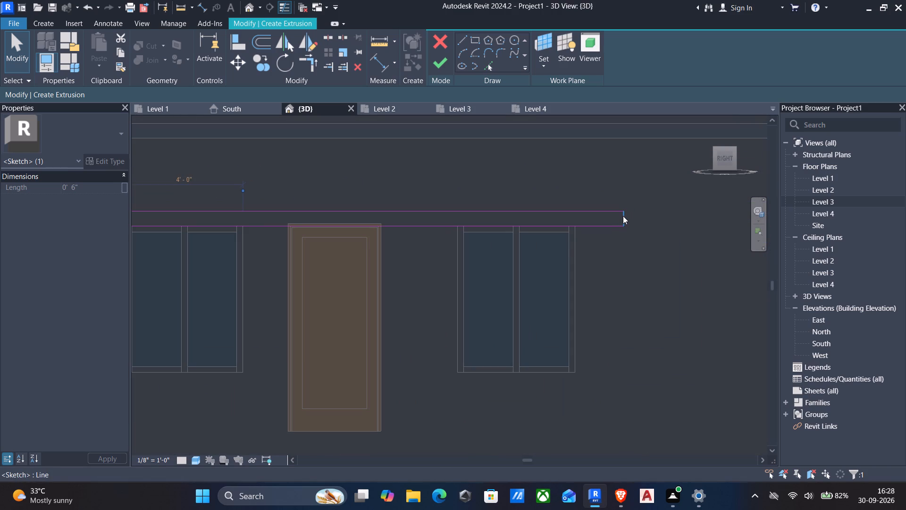
{"action": "left_click", "coordinate": [623, 215]}
{"action": "key", "text": "Left"}
{"action": "key", "text": "Left"}
{"action": "key", "text": "Left"}
{"action": "key", "text": "Left"}
{"action": "key", "text": "Left"}
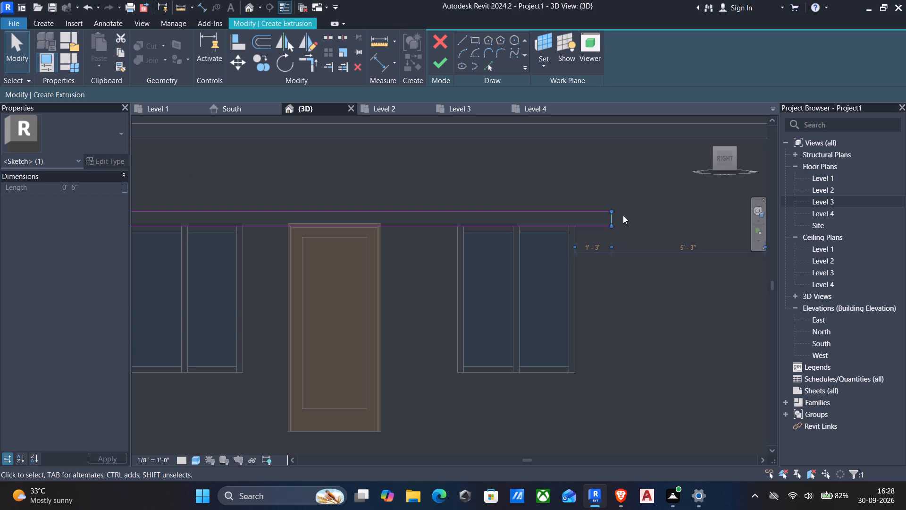
{"action": "key", "text": "Left"}
{"action": "key", "text": "Left"}
{"action": "key", "text": "Left"}
{"action": "key", "text": "Left"}
{"action": "key", "text": "Left"}
{"action": "key", "text": "Left"}
{"action": "key", "text": "Left"}
{"action": "key", "text": "Left"}
{"action": "key", "text": "Left"}
{"action": "key", "text": "Left"}
{"action": "key", "text": "Left"}
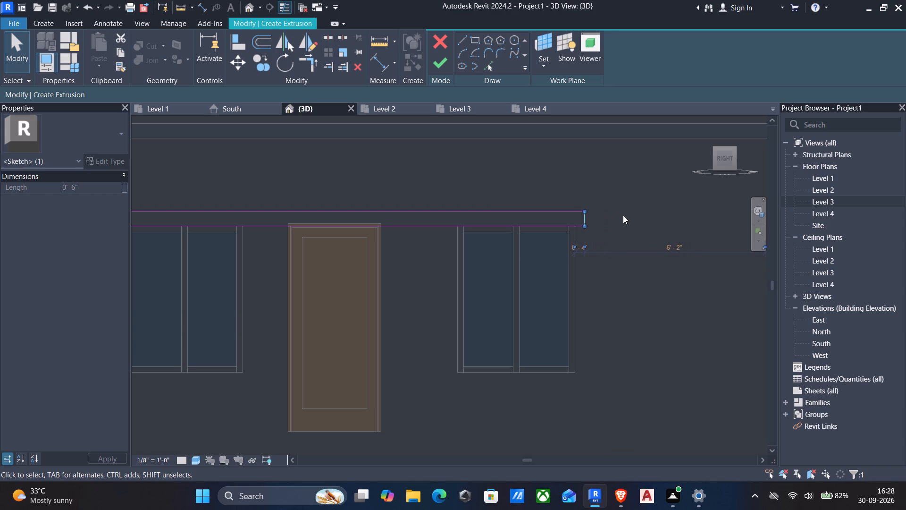
{"action": "key", "text": "Left"}
{"action": "key", "text": "Left"}
{"action": "key", "text": "Left"}
{"action": "key", "text": "Left"}
{"action": "scroll", "coordinate": [623, 215], "scroll_direction": "up", "scroll_amount": 3}
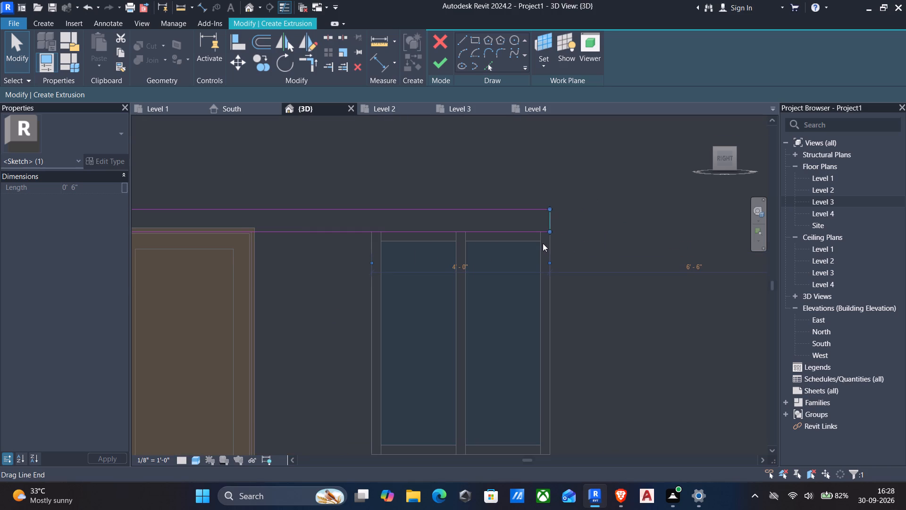
Nudge the rectangle's rear end line outward to 7 1/2" past the rear window's outer edge.
{"action": "key", "text": "Right"}
{"action": "key", "text": "Right"}
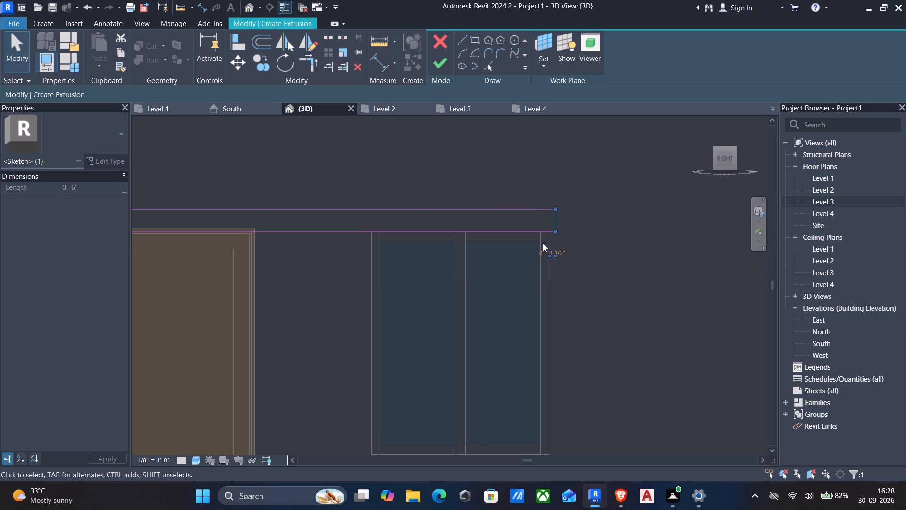
{"action": "key", "text": "Right"}
{"action": "key", "text": "Right"}
{"action": "key", "text": "Right"}
{"action": "key", "text": "Right"}
{"action": "key", "text": "Right"}
{"action": "key", "text": "Right"}
{"action": "key", "text": "Right"}
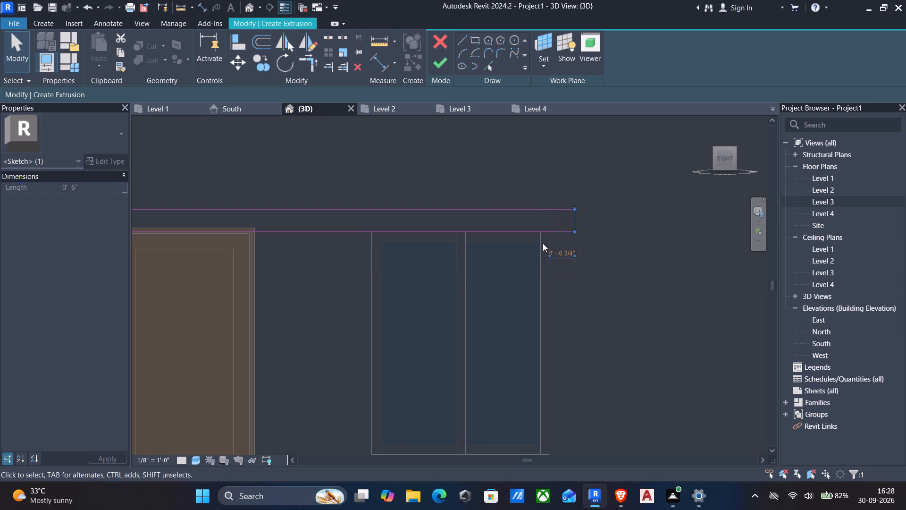
{"action": "key", "text": "Right"}
Nudge the end line nearest the front facade outward past its window until the rectangle is 16' 9 1/2" long.
{"action": "scroll", "coordinate": [512, 264], "scroll_direction": "down", "scroll_amount": 4}
{"action": "middle_click_drag", "start_coordinate": [512, 264], "coordinate": [572, 280]}
{"action": "scroll", "coordinate": [572, 280], "scroll_direction": "down", "scroll_amount": 1}
{"action": "scroll", "coordinate": [504, 297], "scroll_direction": "down", "scroll_amount": 2}
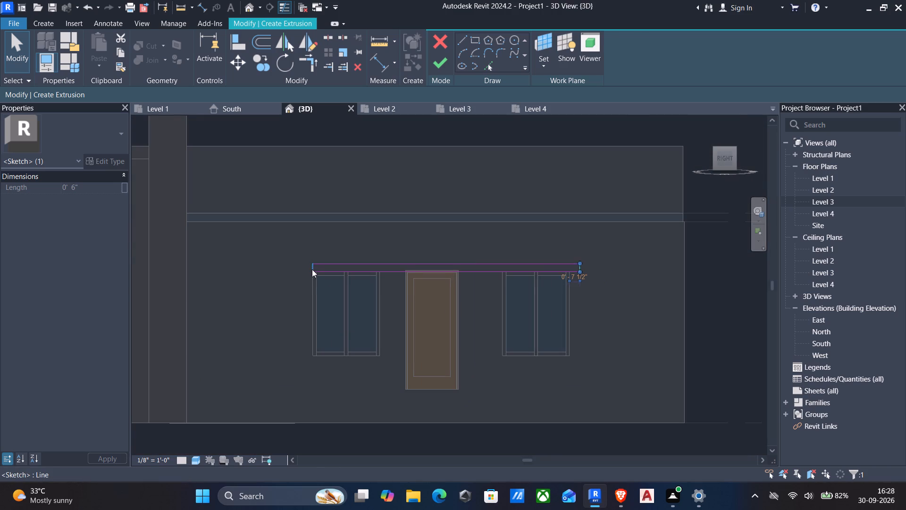
{"action": "scroll", "coordinate": [312, 269], "scroll_direction": "up", "scroll_amount": 3}
{"action": "left_click", "coordinate": [313, 267]}
{"action": "key", "text": "Left"}
{"action": "key", "text": "Left"}
{"action": "key", "text": "Left"}
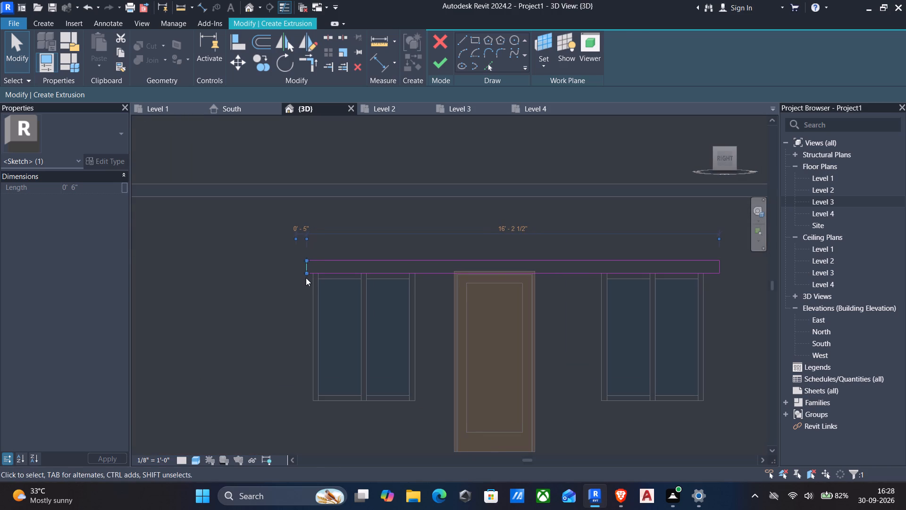
{"action": "key", "text": "Left"}
{"action": "key", "text": "Left"}
{"action": "key", "text": "Left"}
{"action": "key", "text": "Left"}
{"action": "key", "text": "Left"}
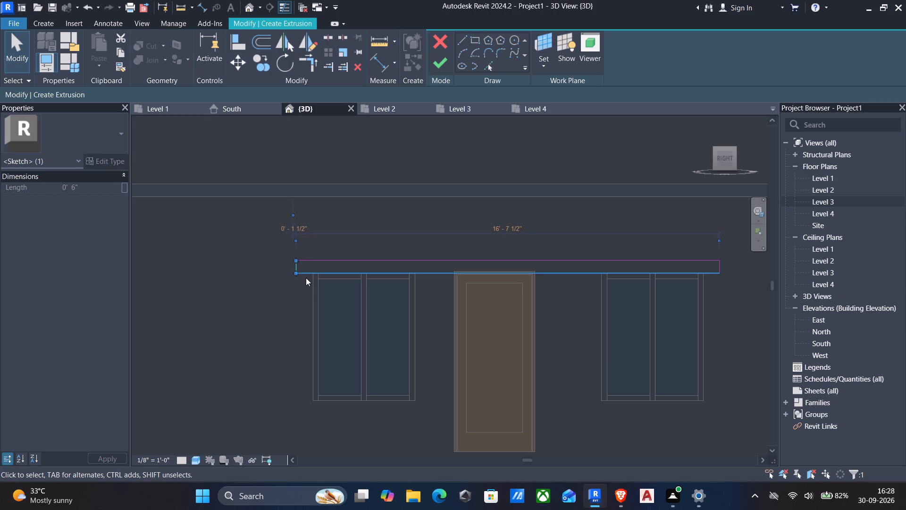
{"action": "key", "text": "Left"}
{"action": "key", "text": "Left"}
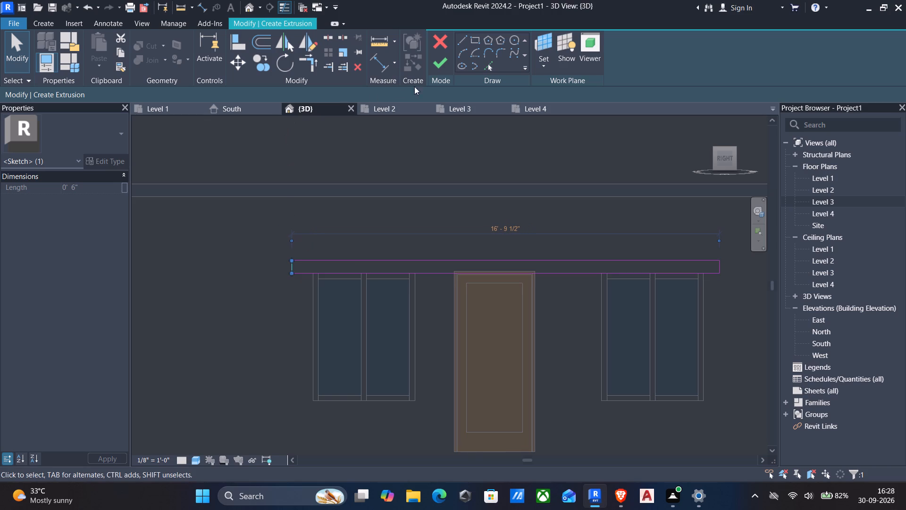
Finish the extrusion sketch and set the band's extrusion end to 2'.
{"action": "left_click", "coordinate": [440, 69]}
{"action": "scroll", "coordinate": [384, 206], "scroll_direction": "down", "scroll_amount": 3}
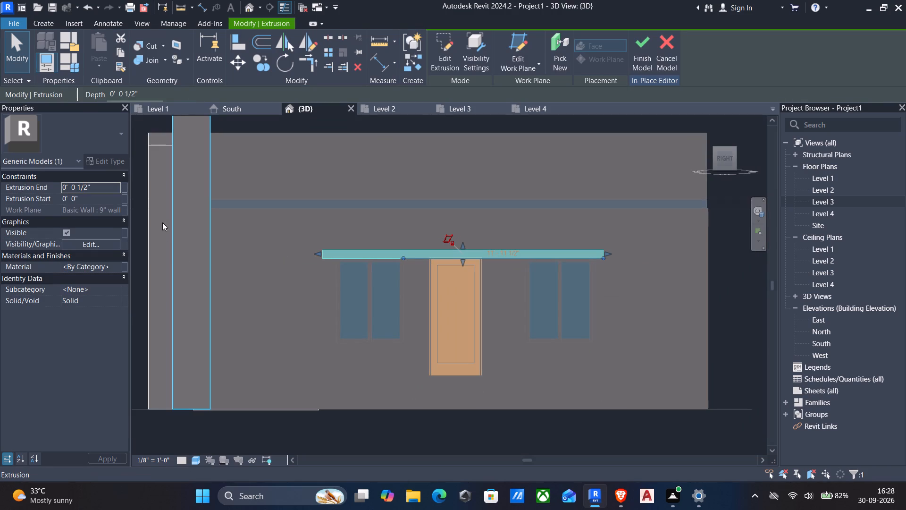
{"action": "left_click", "coordinate": [102, 189]}
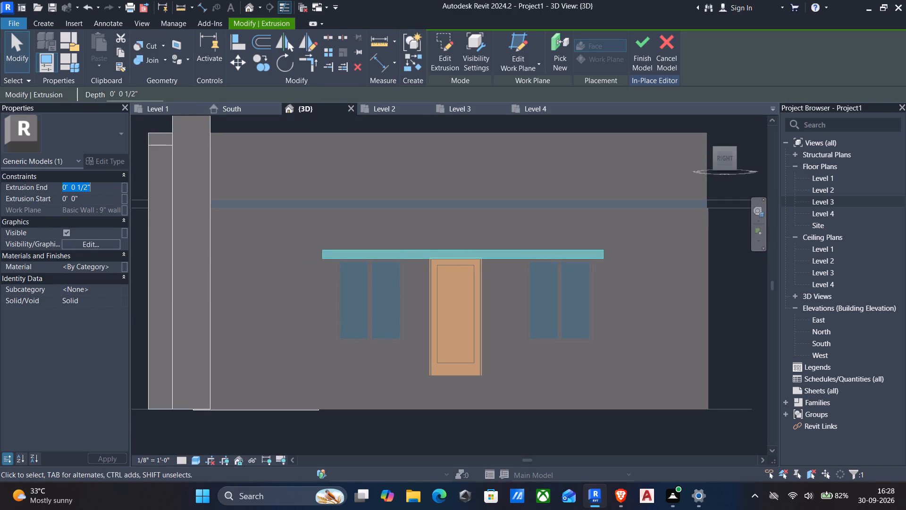
{"action": "type", "text": "2'"}
{"action": "key", "text": "Return"}
Set the projecting band's extrusion end to 3'.
{"action": "scroll", "coordinate": [251, 289], "scroll_direction": "down", "scroll_amount": 1}
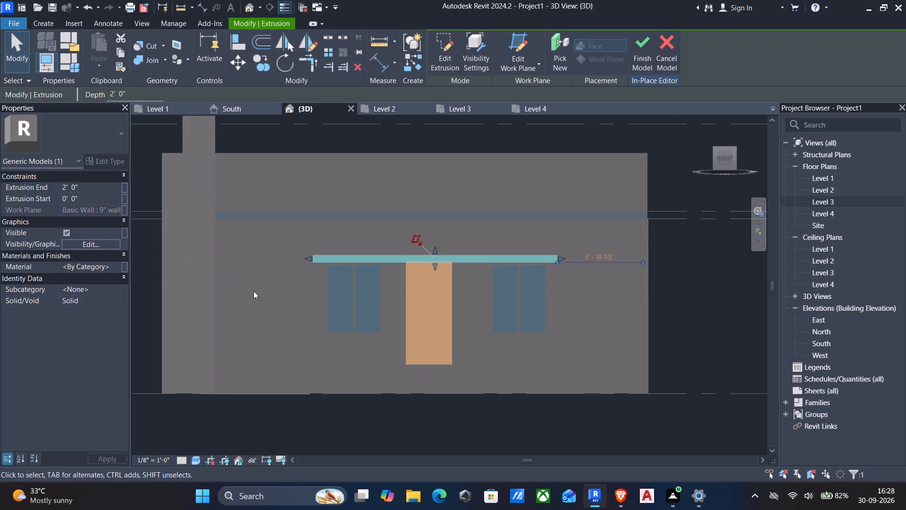
{"action": "scroll", "coordinate": [253, 291], "scroll_direction": "down", "scroll_amount": 1}
{"action": "middle_click_drag", "start_coordinate": [257, 293], "coordinate": [395, 345], "text": "shift"}
{"action": "left_click", "coordinate": [113, 187]}
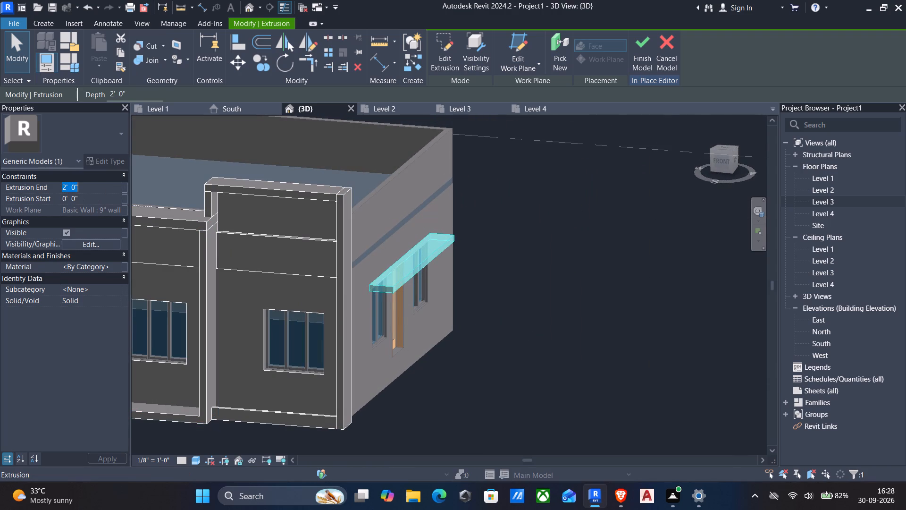
{"action": "type", "text": "3'"}
{"action": "key", "text": "Return"}
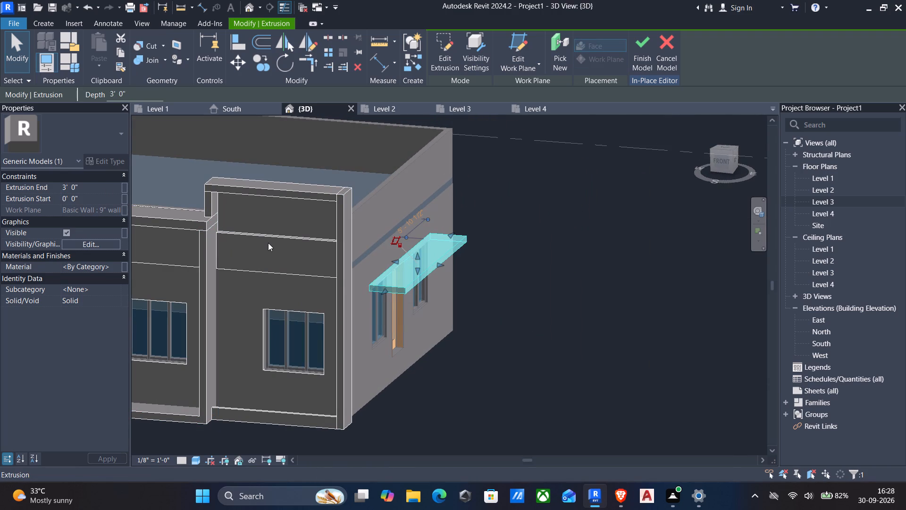
{"action": "key", "text": "Escape"}
Examine the projecting band and its overhang from the side, rear and front of the building.
{"action": "middle_click_drag", "start_coordinate": [361, 314], "coordinate": [233, 296], "text": "shift"}
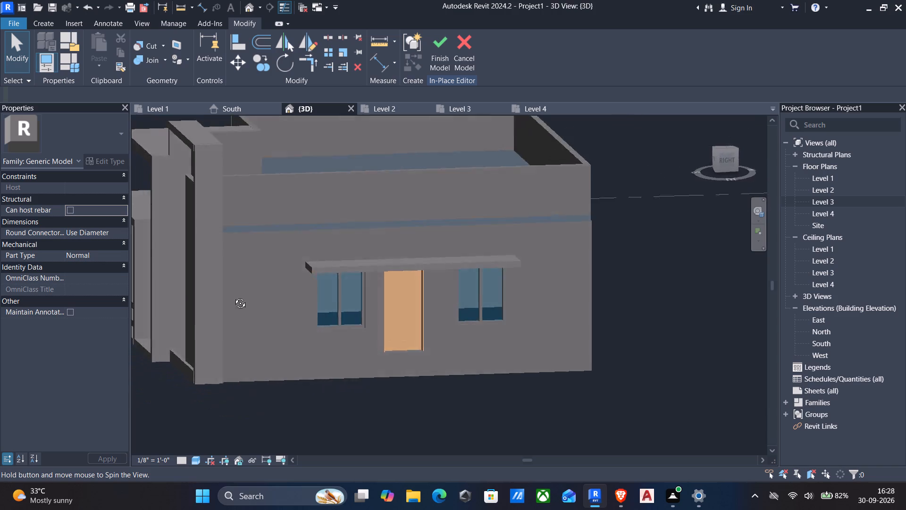
{"action": "middle_click_drag", "start_coordinate": [233, 296], "coordinate": [185, 303], "text": "shift"}
{"action": "scroll", "coordinate": [304, 327], "scroll_direction": "down", "scroll_amount": 2}
{"action": "middle_click_drag", "start_coordinate": [366, 328], "coordinate": [252, 357], "text": "shift"}
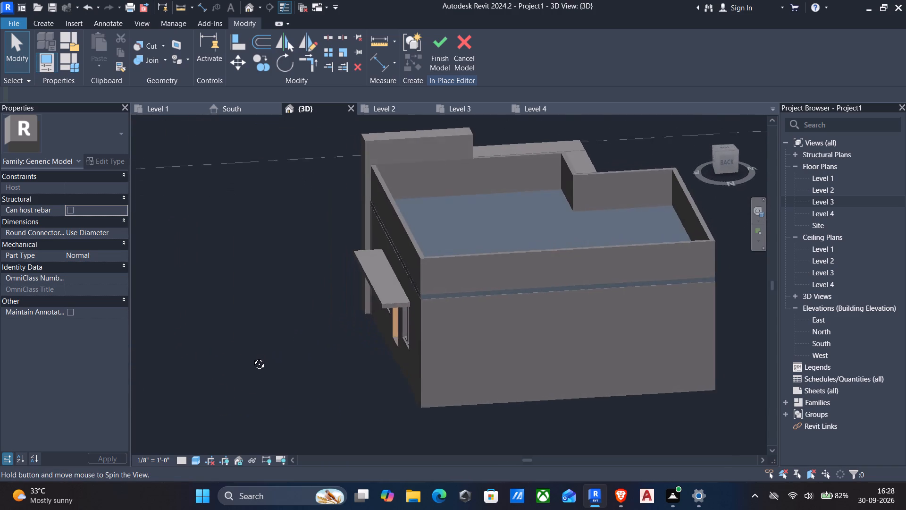
{"action": "middle_click_drag", "start_coordinate": [252, 357], "coordinate": [545, 317], "text": "shift"}
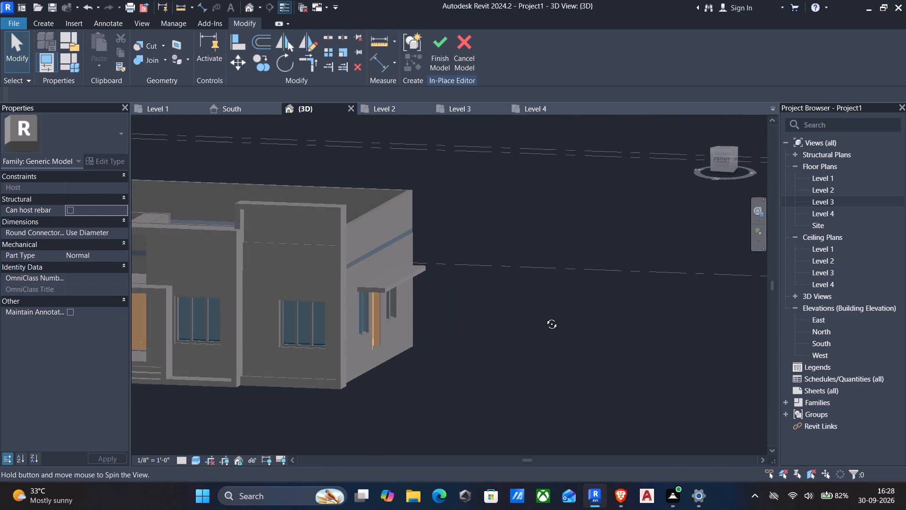
{"action": "middle_click_drag", "start_coordinate": [545, 317], "coordinate": [527, 318], "text": "shift"}
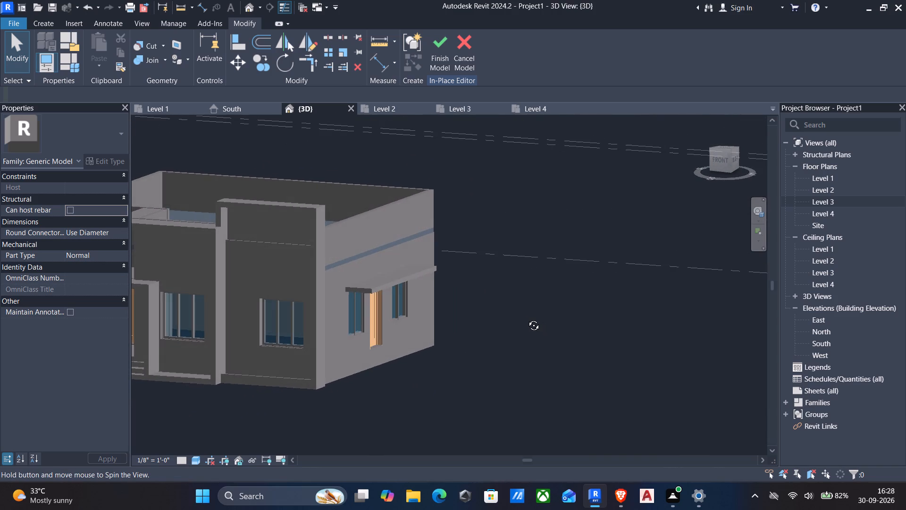
{"action": "middle_click_drag", "start_coordinate": [527, 318], "coordinate": [369, 316], "text": "shift"}
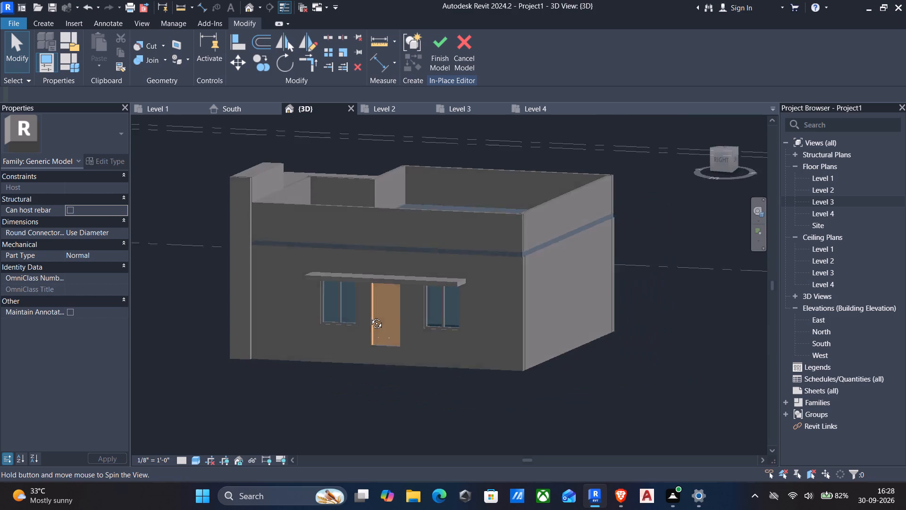
{"action": "middle_click_drag", "start_coordinate": [369, 316], "coordinate": [413, 309], "text": "shift"}
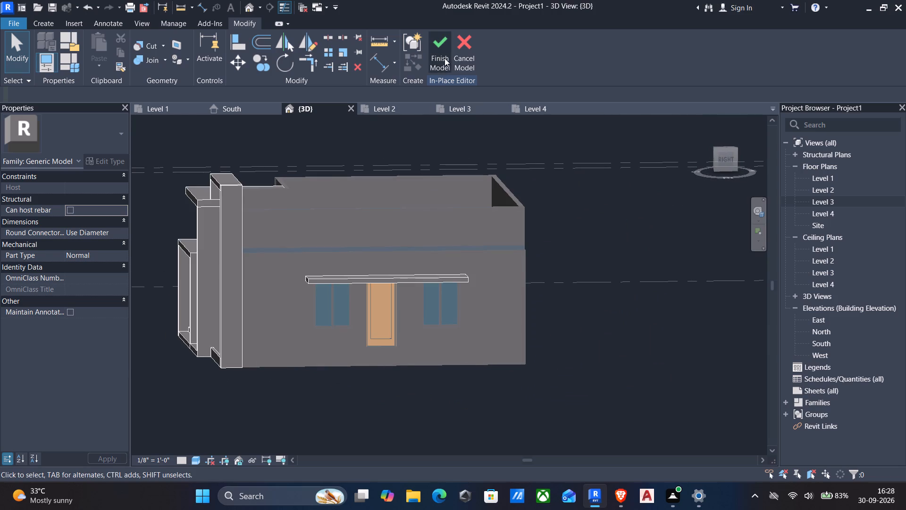
Finish the in-place model containing the projecting band, without saving the project.
{"action": "left_click", "coordinate": [443, 53]}
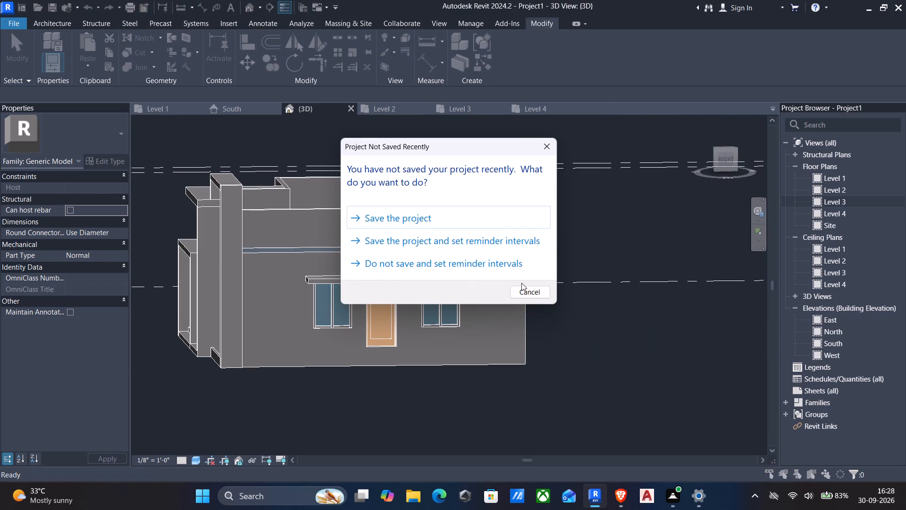
{"action": "left_click", "coordinate": [525, 290]}
Open the canopy's in-place model for editing and start a new extrusion with the side wall's outer face as work plane.
{"action": "left_click", "coordinate": [332, 275]}
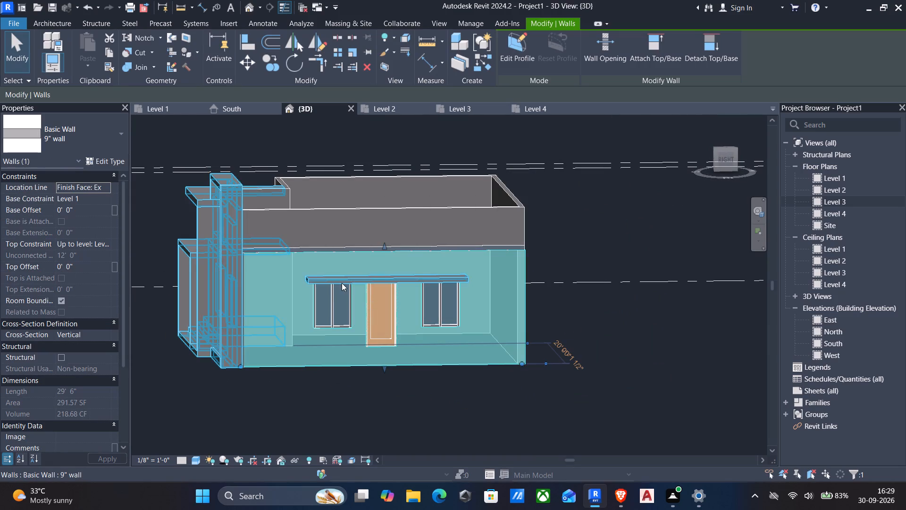
{"action": "key", "text": "Escape"}
{"action": "left_click", "coordinate": [382, 281]}
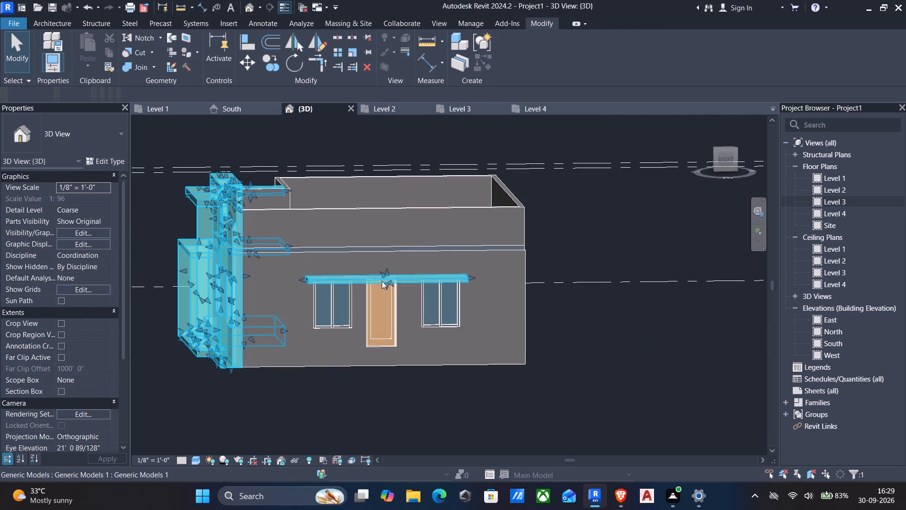
{"action": "left_click", "coordinate": [507, 53]}
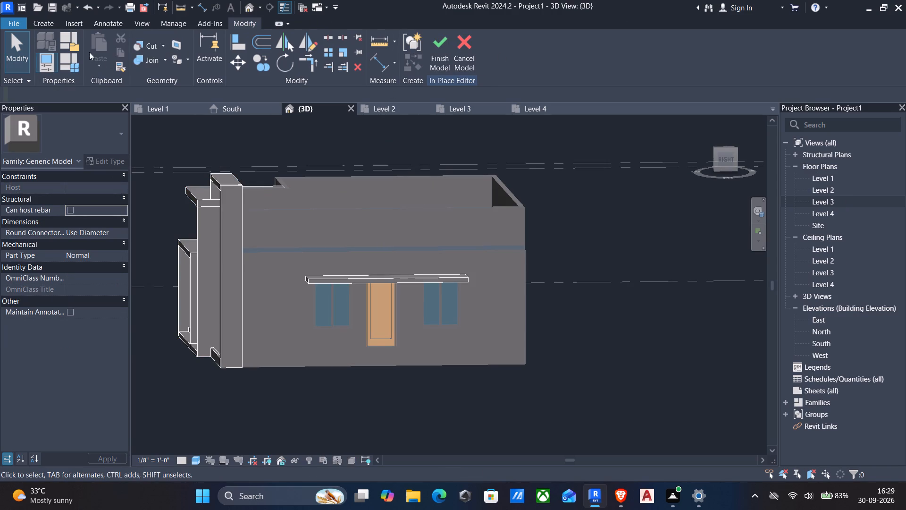
{"action": "left_click", "coordinate": [42, 23]}
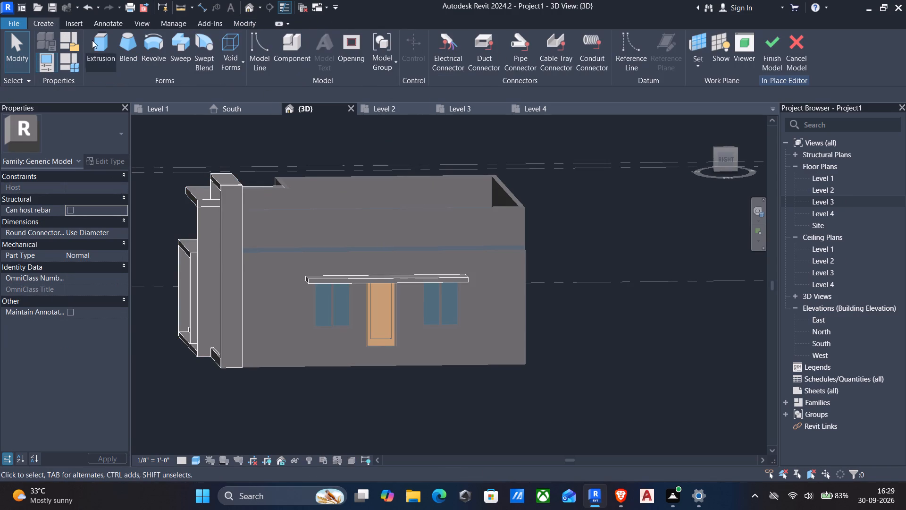
{"action": "left_click", "coordinate": [100, 43]}
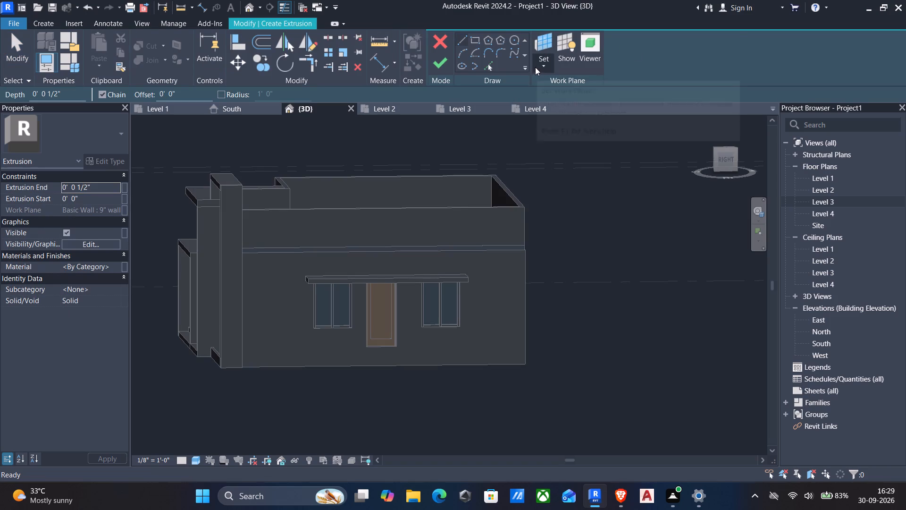
{"action": "left_click", "coordinate": [536, 67]}
{"action": "left_click", "coordinate": [557, 111]}
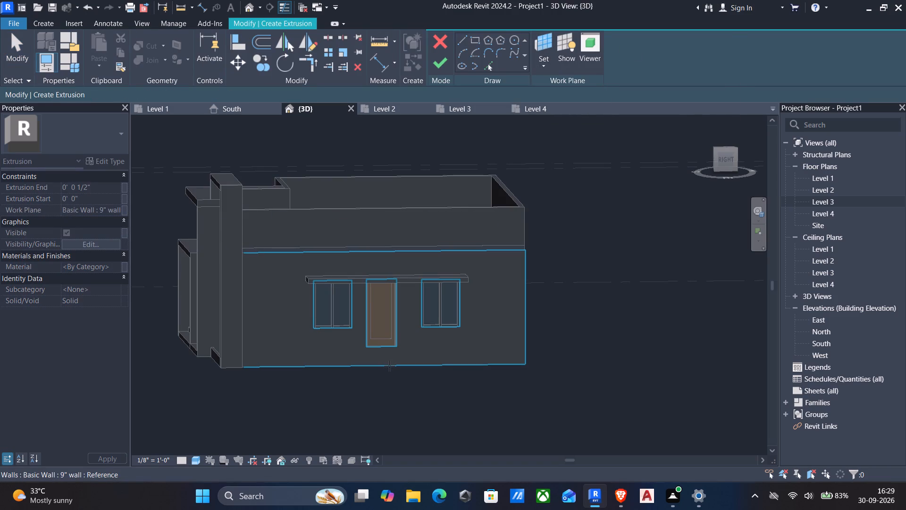
{"action": "left_click", "coordinate": [389, 366]}
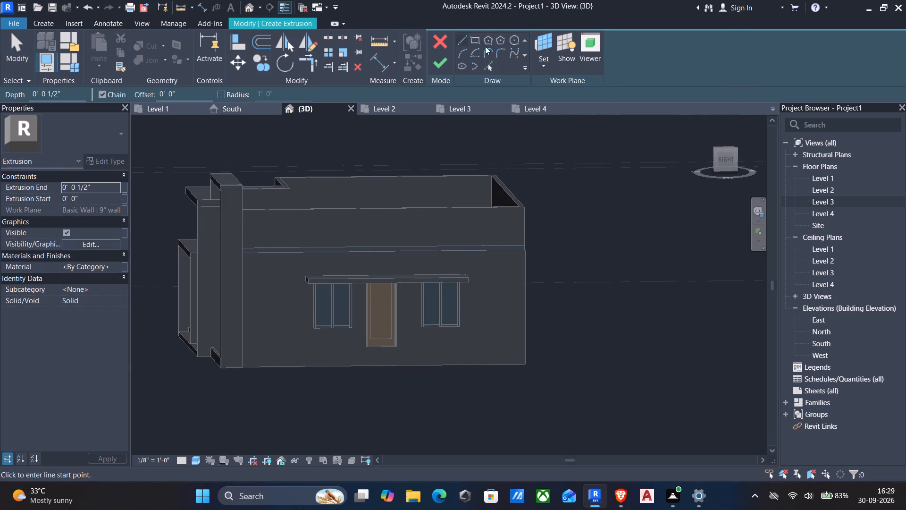
Sketch a rectangle about 3'-2" wide and 2' high directly below the side door, reaching down to Level 1.
{"action": "left_click", "coordinate": [474, 39]}
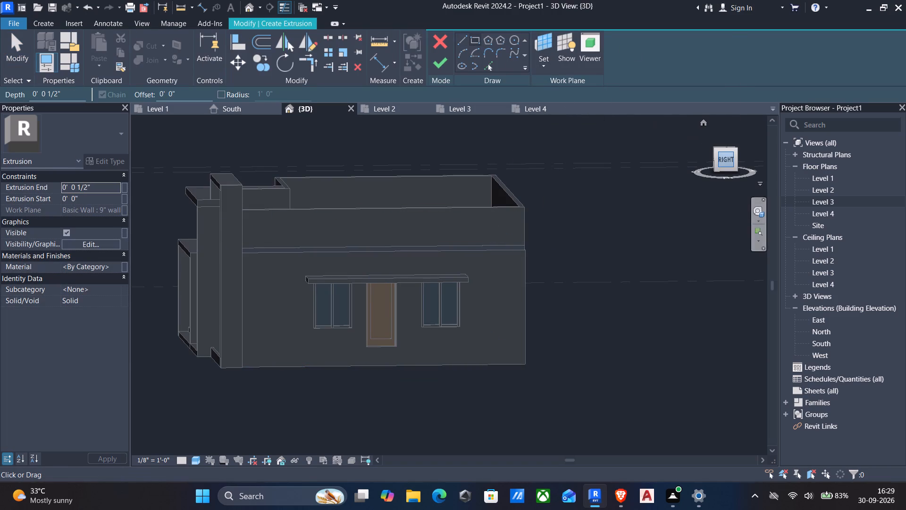
{"action": "left_click", "coordinate": [722, 157]}
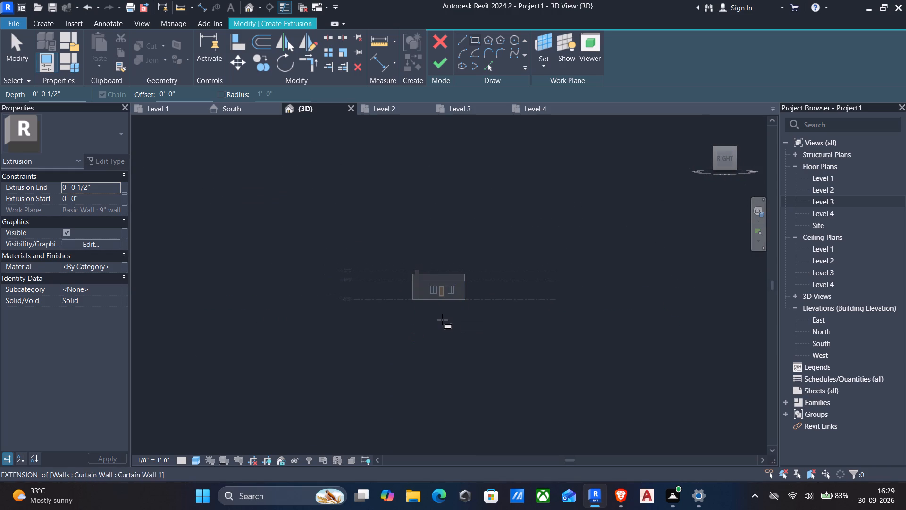
{"action": "scroll", "coordinate": [442, 320], "scroll_direction": "up", "scroll_amount": 5}
{"action": "scroll", "coordinate": [450, 277], "scroll_direction": "up", "scroll_amount": 14}
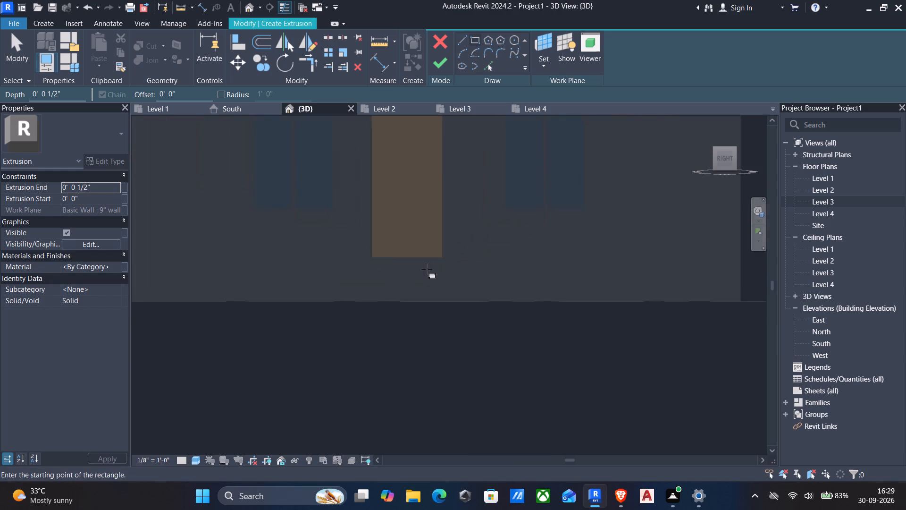
{"action": "scroll", "coordinate": [427, 269], "scroll_direction": "up", "scroll_amount": 3}
{"action": "scroll", "coordinate": [461, 253], "scroll_direction": "up", "scroll_amount": 4}
{"action": "left_click", "coordinate": [443, 252]}
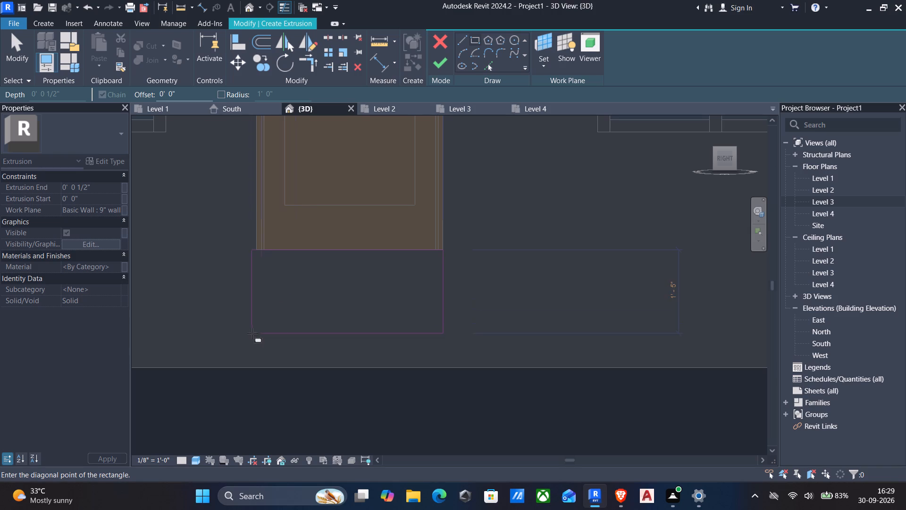
{"action": "left_click", "coordinate": [257, 372]}
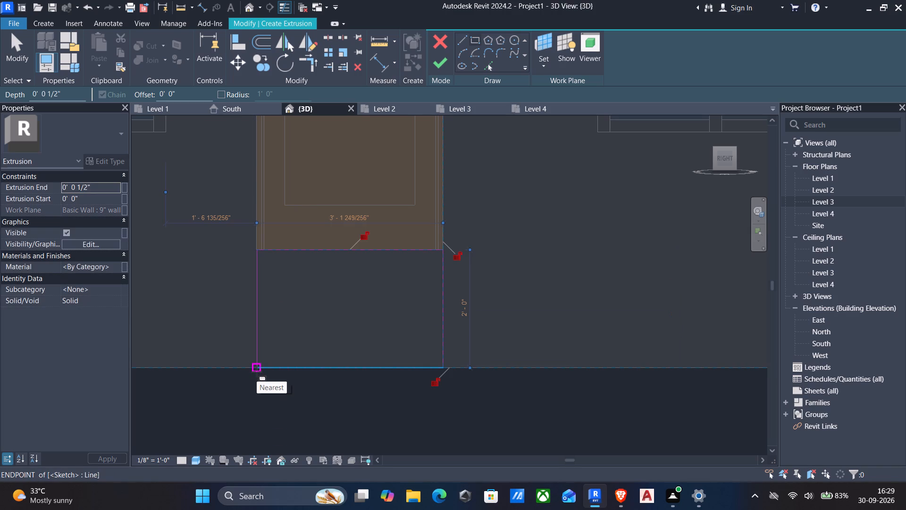
{"action": "key", "text": "Escape"}
{"action": "scroll", "coordinate": [257, 372], "scroll_direction": "down", "scroll_amount": 4}
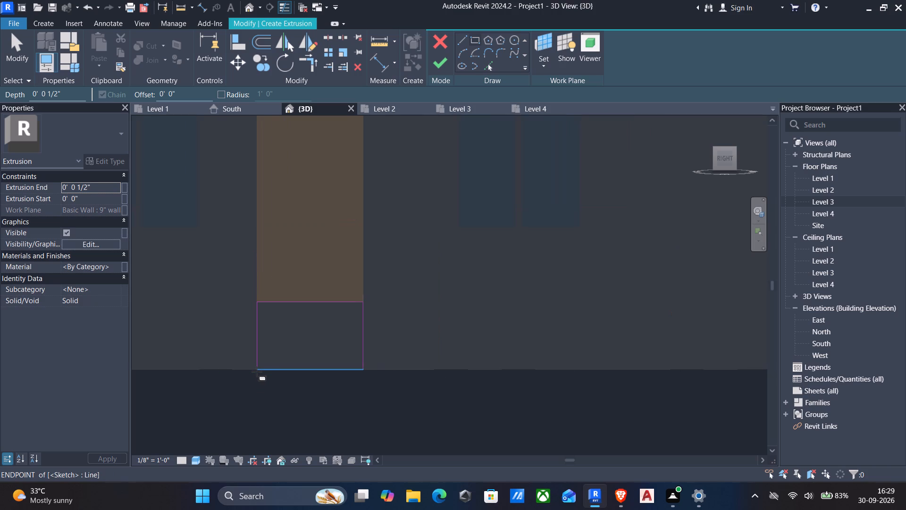
{"action": "key", "text": "Escape"}
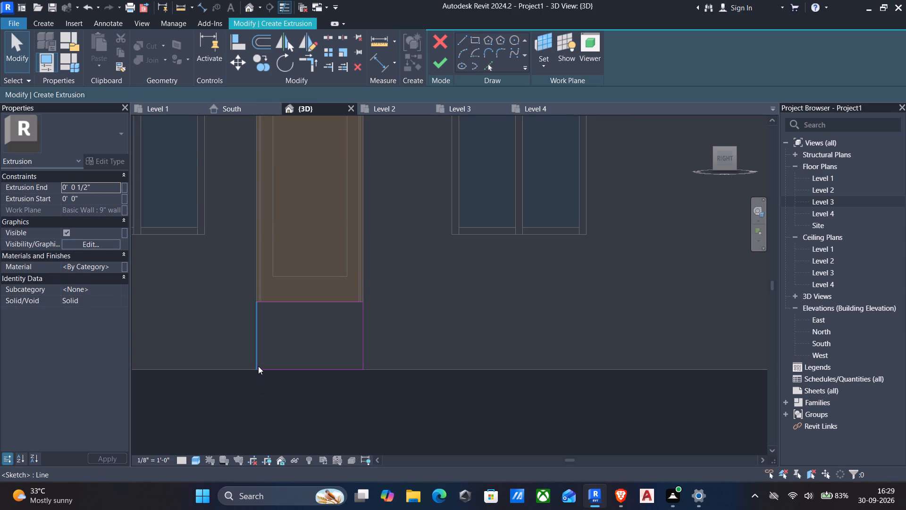
Widen the rectangle below the door by 5" on each side, to about 4' overall.
{"action": "left_click", "coordinate": [254, 358]}
{"action": "key", "text": "Left"}
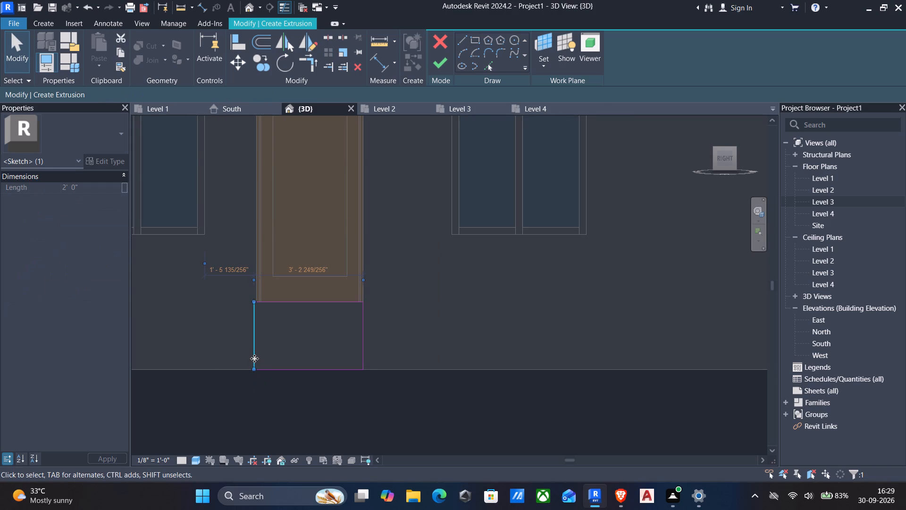
{"action": "key", "text": "Left"}
{"action": "key", "text": "Left"}
{"action": "key", "text": "Left"}
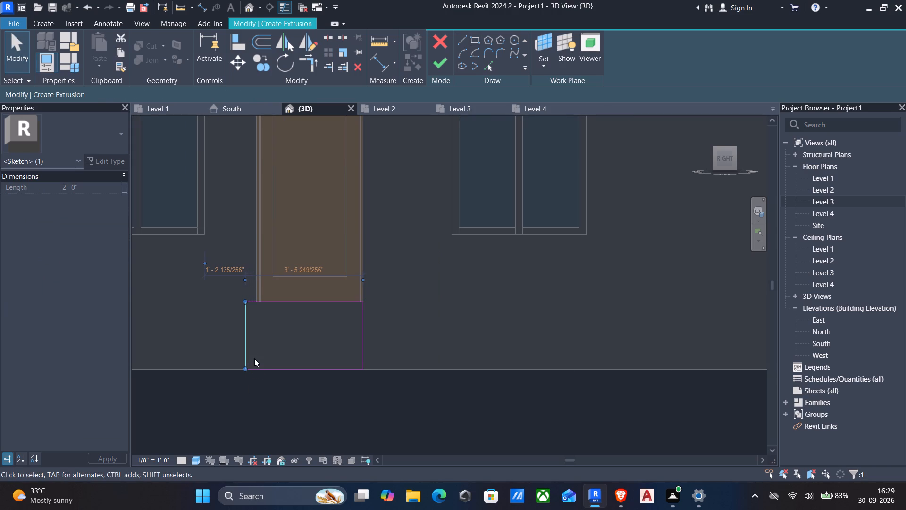
{"action": "key", "text": "Left"}
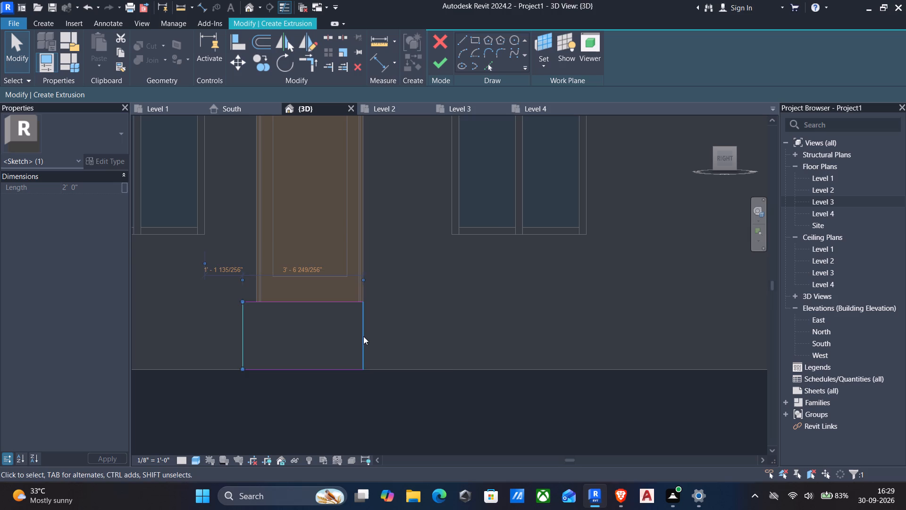
{"action": "left_click", "coordinate": [363, 336]}
{"action": "key", "text": "Right"}
{"action": "key", "text": "Right"}
{"action": "key", "text": "Right"}
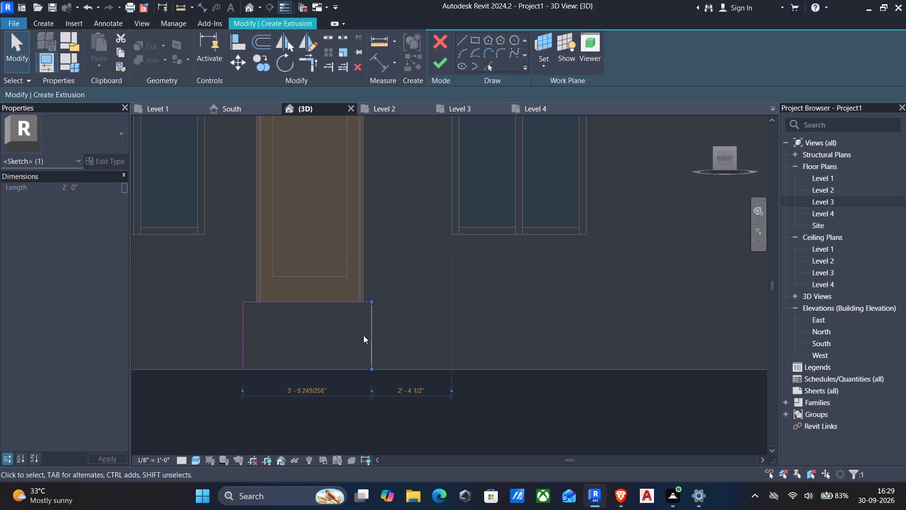
{"action": "key", "text": "Right"}
{"action": "key", "text": "Right"}
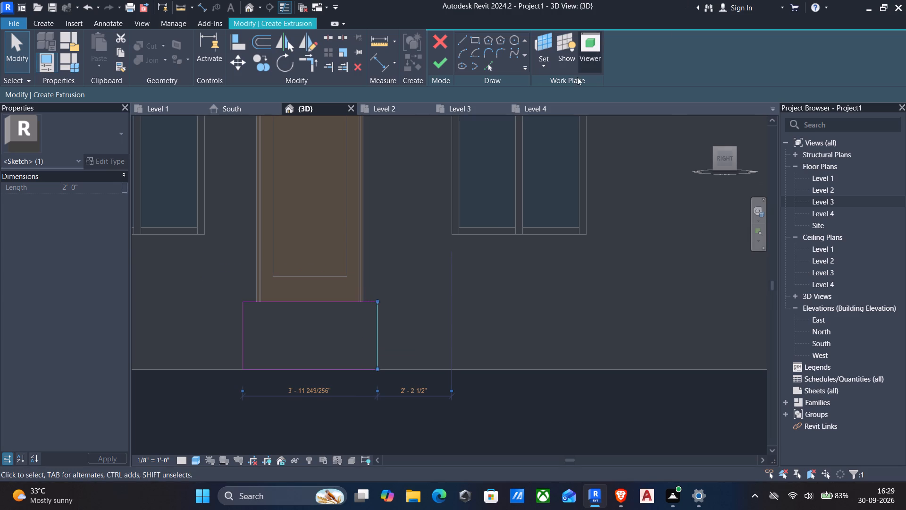
Finish the sketch and set the door step block's extrusion end to 10".
{"action": "left_click", "coordinate": [438, 61]}
{"action": "scroll", "coordinate": [363, 178], "scroll_direction": "down", "scroll_amount": 5}
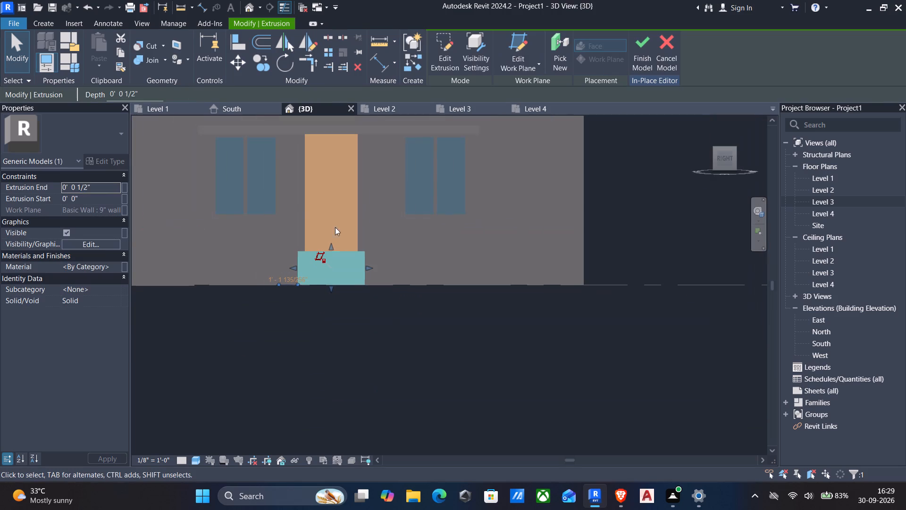
{"action": "middle_click_drag", "start_coordinate": [127, 200], "coordinate": [185, 254], "text": "shift"}
{"action": "scroll", "coordinate": [193, 252], "scroll_direction": "down", "scroll_amount": 2}
{"action": "middle_click_drag", "start_coordinate": [193, 252], "coordinate": [286, 342], "text": "shift"}
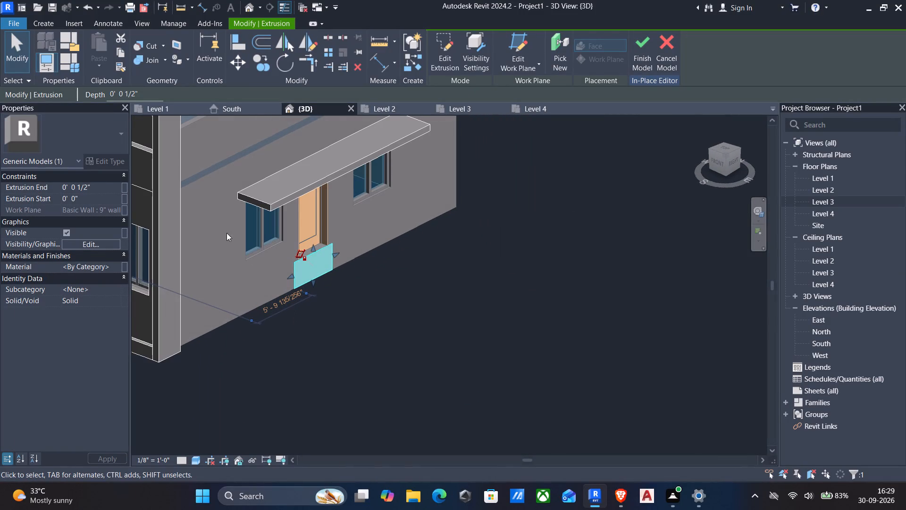
{"action": "left_click", "coordinate": [102, 185]}
{"action": "type", "text": "10\""}
{"action": "key", "text": "Return"}
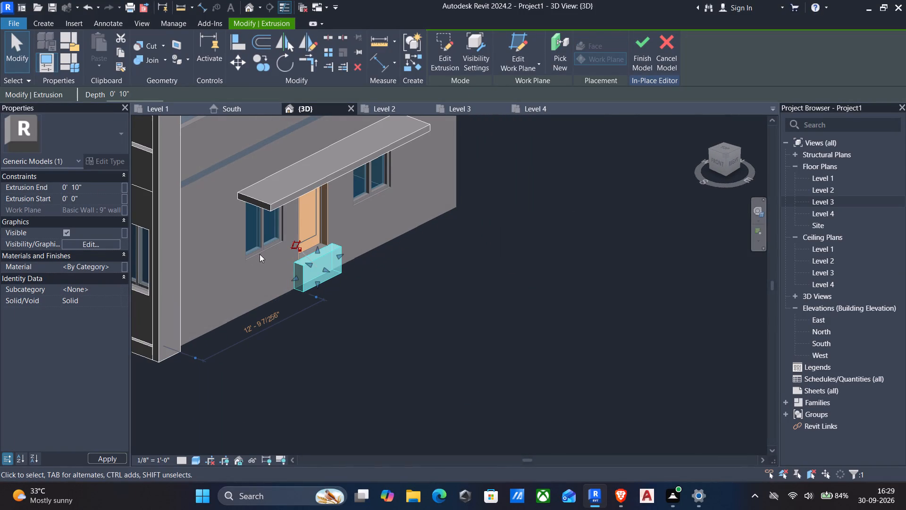
Finish the in-place model containing the block below the side door.
{"action": "key", "text": "Escape"}
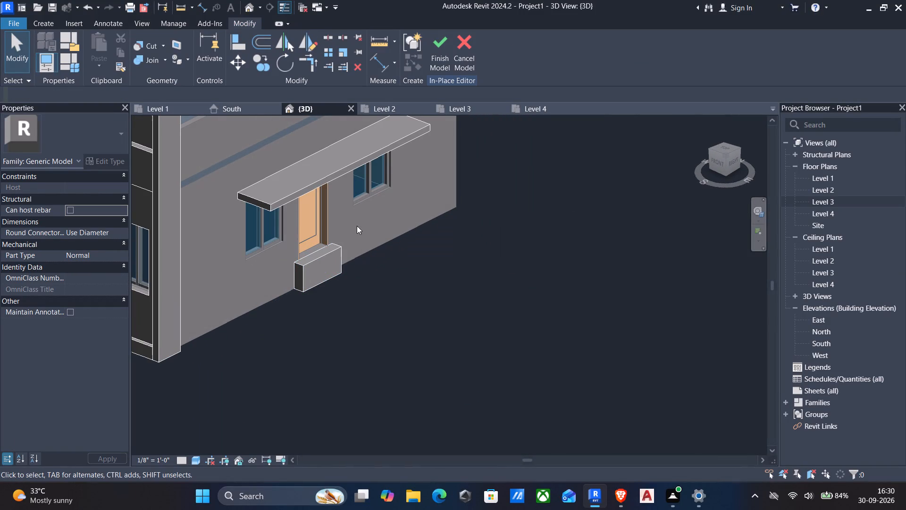
{"action": "left_click", "coordinate": [436, 45]}
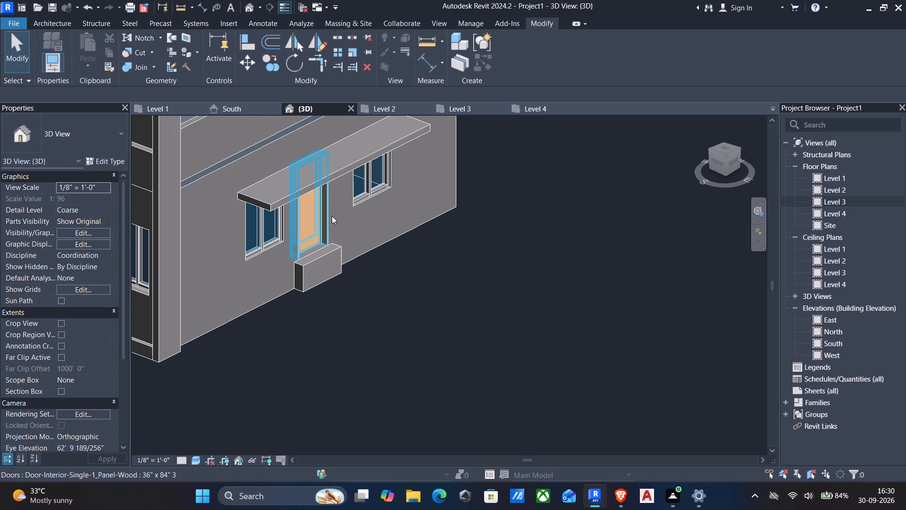
Reopen the in-place model and start an extrusion with the step block's outer face as work plane.
{"action": "left_click", "coordinate": [316, 264]}
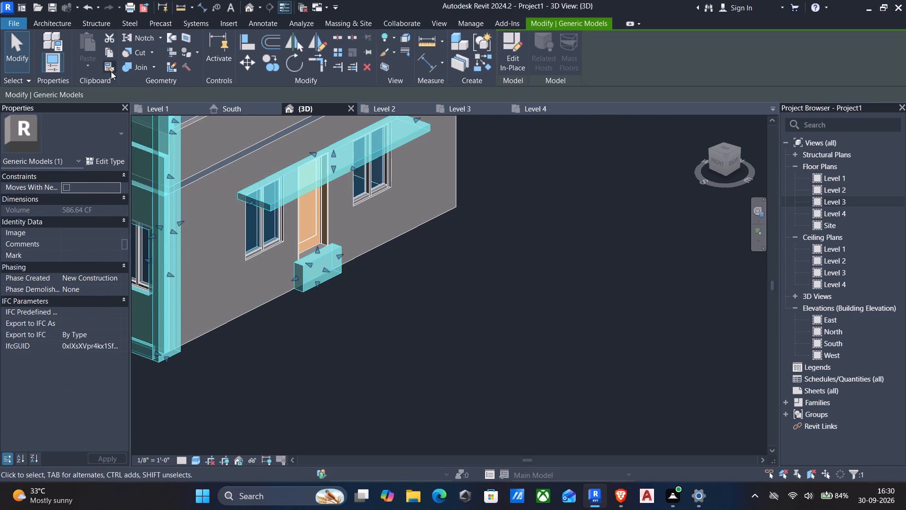
{"action": "left_click", "coordinate": [517, 58]}
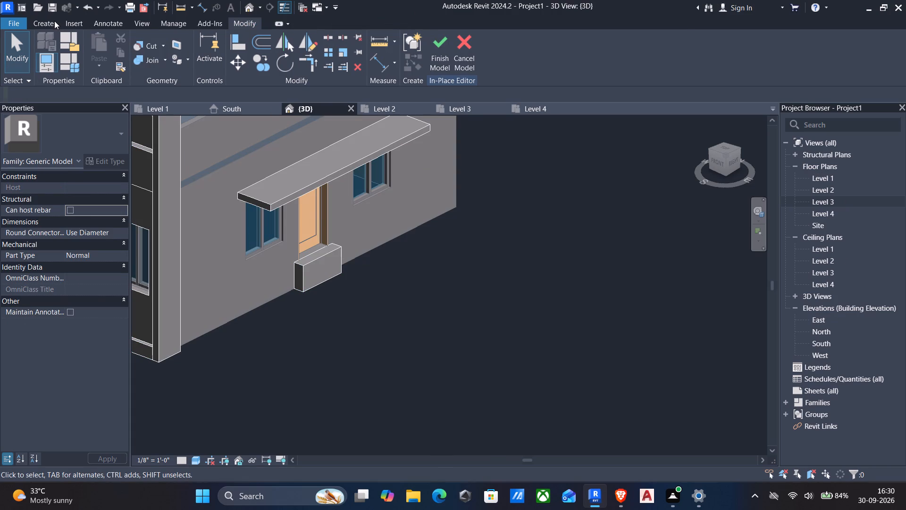
{"action": "left_click", "coordinate": [54, 21]}
{"action": "left_click", "coordinate": [102, 48]}
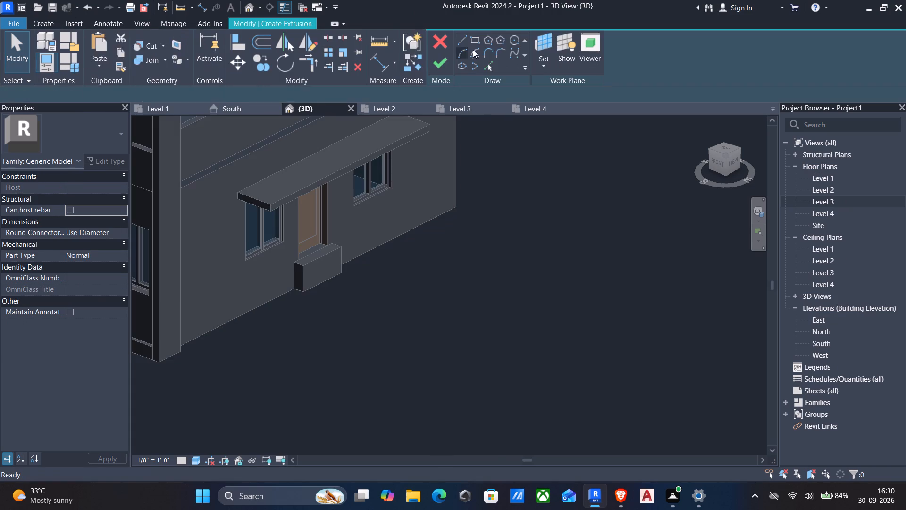
{"action": "left_click", "coordinate": [542, 71]}
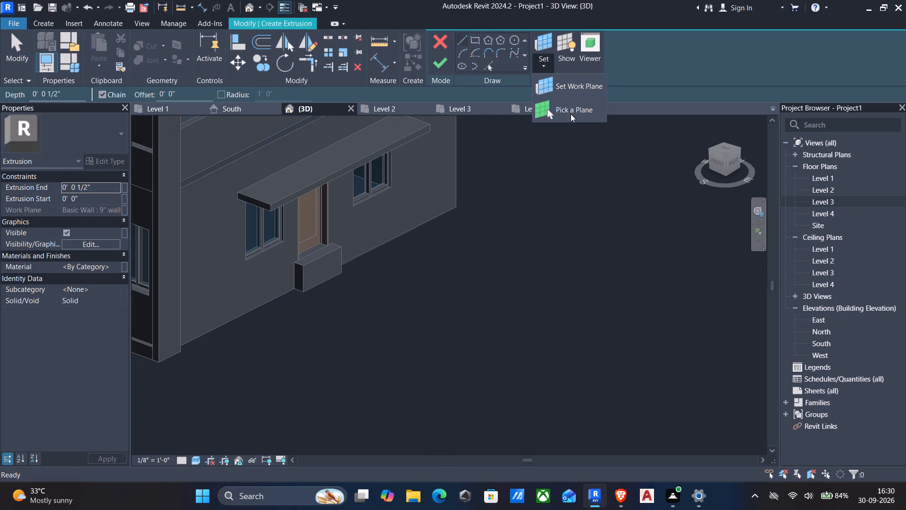
{"action": "left_click", "coordinate": [570, 114]}
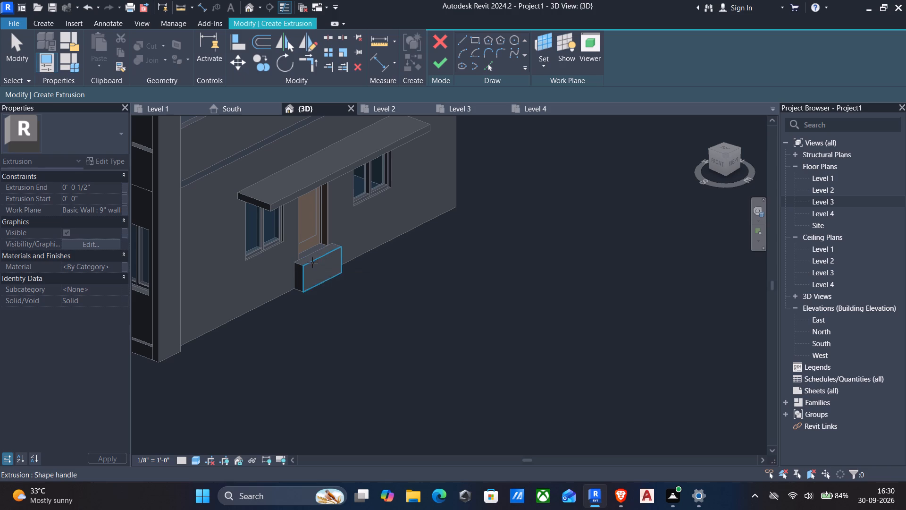
{"action": "left_click", "coordinate": [312, 263]}
Sketch a rectangle 1' high across the block's full width, upward from its base at Level 1, and finish the sketch.
{"action": "left_click", "coordinate": [731, 164]}
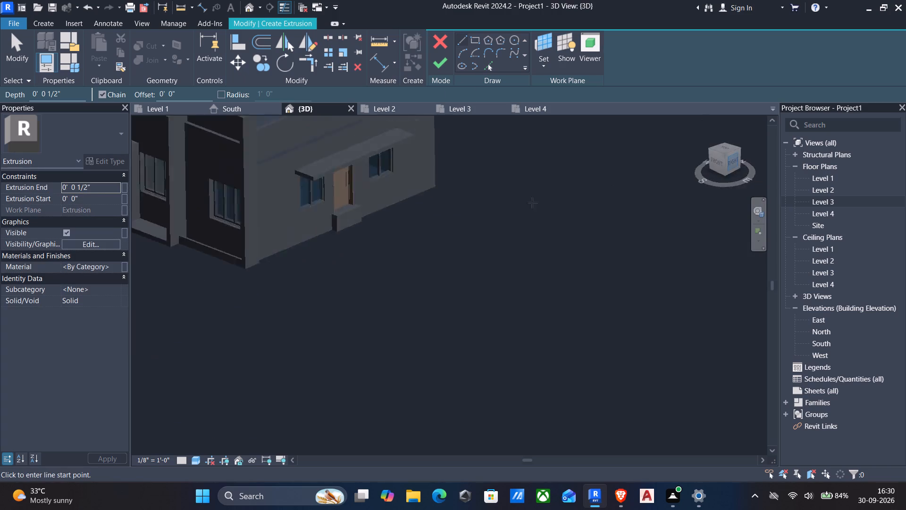
{"action": "left_click", "coordinate": [471, 43]}
{"action": "scroll", "coordinate": [429, 301], "scroll_direction": "up", "scroll_amount": 9}
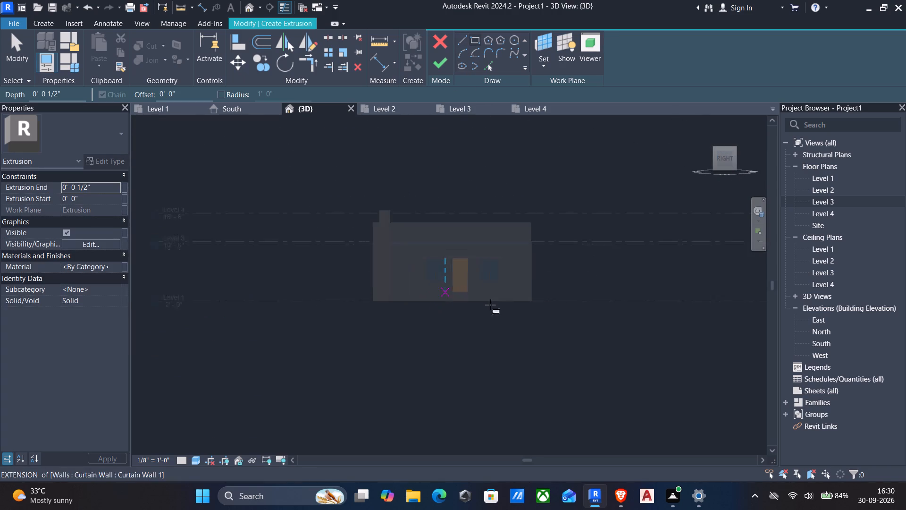
{"action": "scroll", "coordinate": [490, 305], "scroll_direction": "up", "scroll_amount": 13}
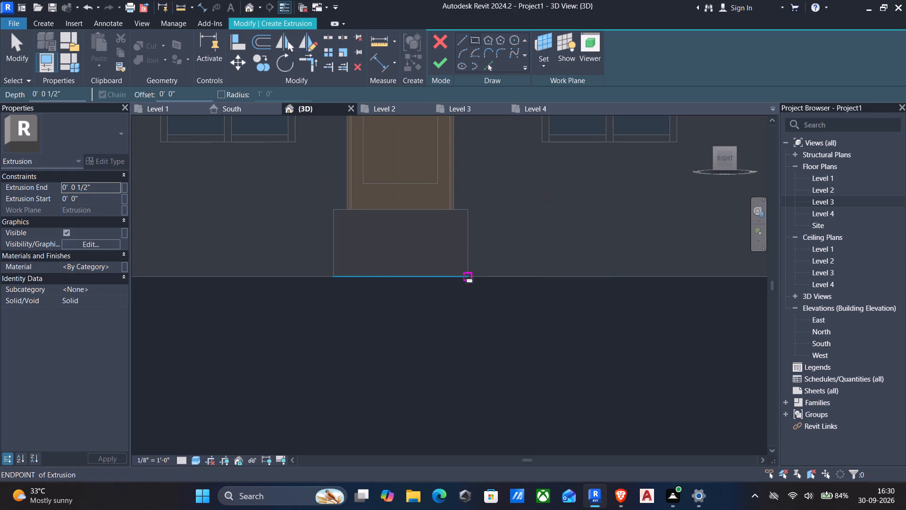
{"action": "left_click", "coordinate": [464, 274]}
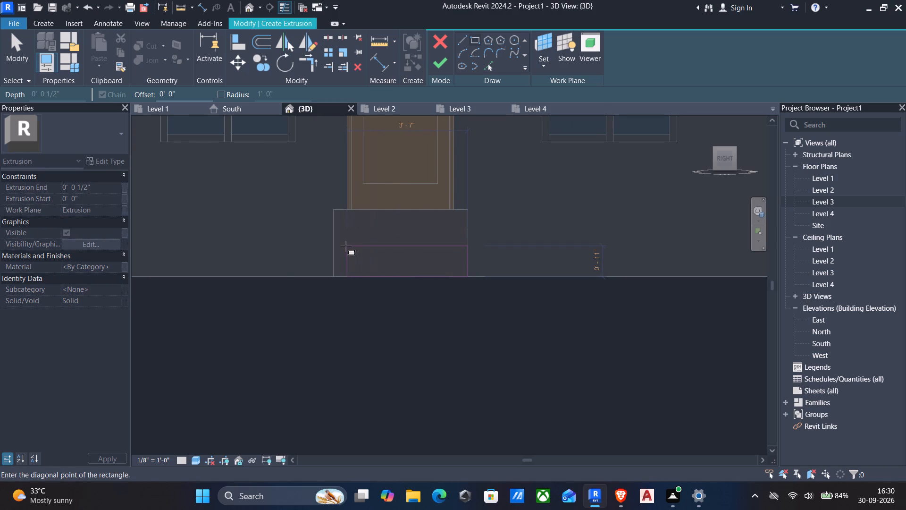
{"action": "left_click", "coordinate": [332, 243]}
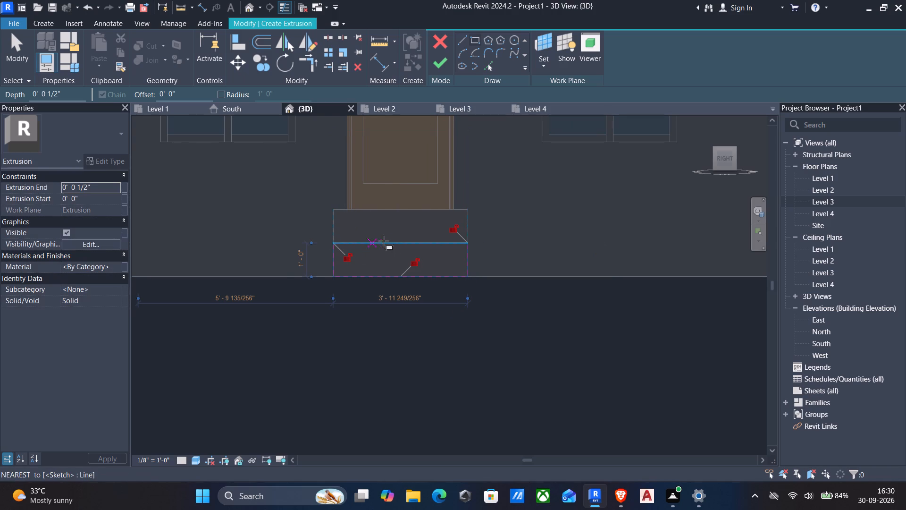
{"action": "left_click", "coordinate": [445, 63]}
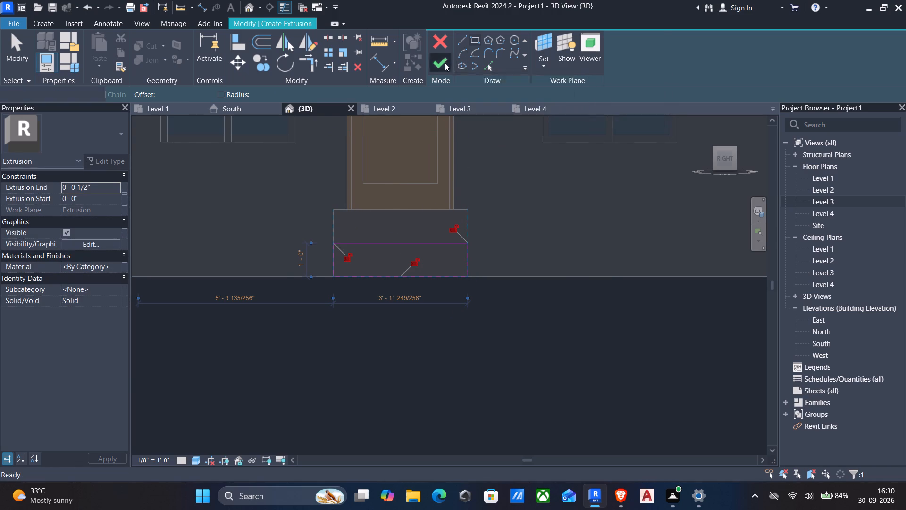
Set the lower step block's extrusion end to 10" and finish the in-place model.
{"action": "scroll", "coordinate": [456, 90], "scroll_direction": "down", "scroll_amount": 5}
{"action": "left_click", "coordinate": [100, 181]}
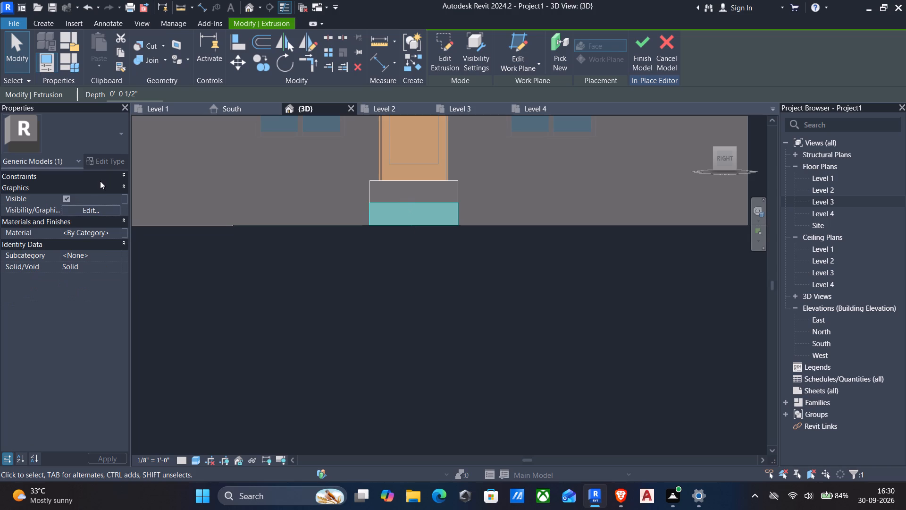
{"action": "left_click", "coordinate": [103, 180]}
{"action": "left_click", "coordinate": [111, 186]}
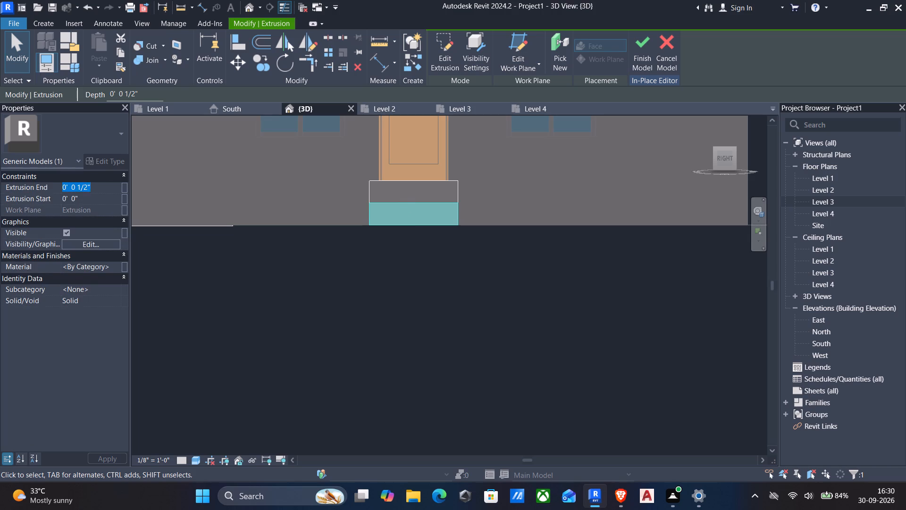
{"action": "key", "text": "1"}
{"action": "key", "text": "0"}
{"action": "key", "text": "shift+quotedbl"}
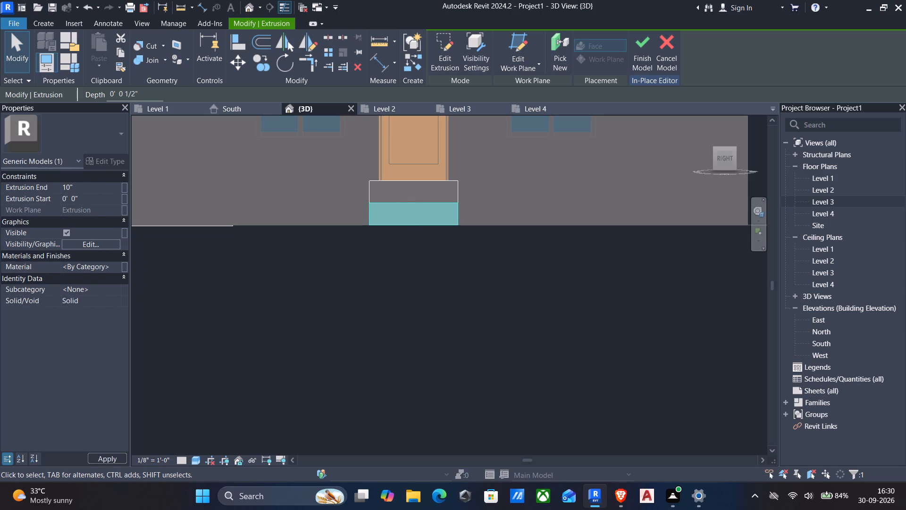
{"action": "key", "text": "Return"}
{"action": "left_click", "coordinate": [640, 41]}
Examine the two step blocks below the side door from several angles.
{"action": "scroll", "coordinate": [503, 162], "scroll_direction": "down", "scroll_amount": 3}
{"action": "middle_click_drag", "start_coordinate": [389, 253], "coordinate": [462, 296], "text": "shift"}
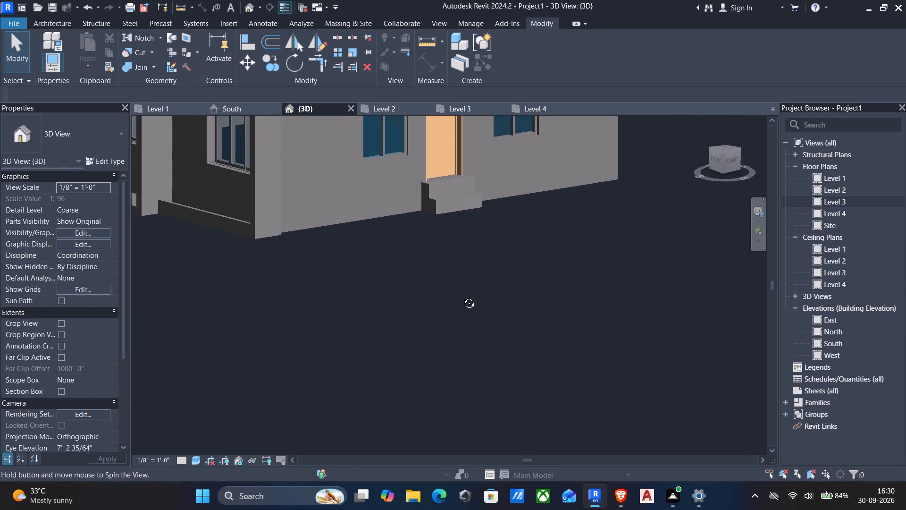
{"action": "middle_click_drag", "start_coordinate": [462, 296], "coordinate": [462, 297], "text": "shift"}
{"action": "scroll", "coordinate": [462, 297], "scroll_direction": "down", "scroll_amount": 3, "text": "shift"}
{"action": "middle_click_drag", "start_coordinate": [446, 257], "coordinate": [420, 315], "text": "shift"}
{"action": "scroll", "coordinate": [441, 201], "scroll_direction": "up", "scroll_amount": 5}
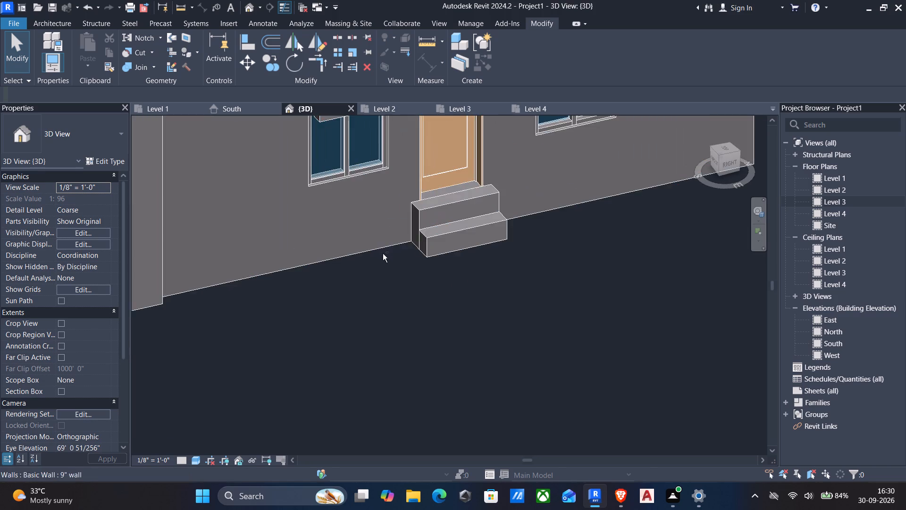
{"action": "middle_click_drag", "start_coordinate": [383, 255], "coordinate": [452, 176], "text": "shift"}
{"action": "scroll", "coordinate": [494, 230], "scroll_direction": "up", "scroll_amount": 4}
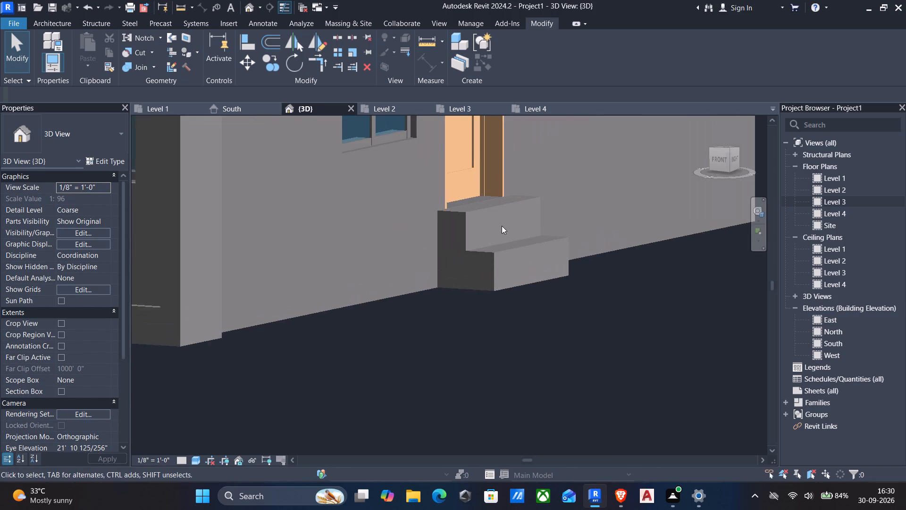
{"action": "middle_click_drag", "start_coordinate": [502, 224], "coordinate": [463, 281]}
{"action": "scroll", "coordinate": [454, 265], "scroll_direction": "down", "scroll_amount": 3}
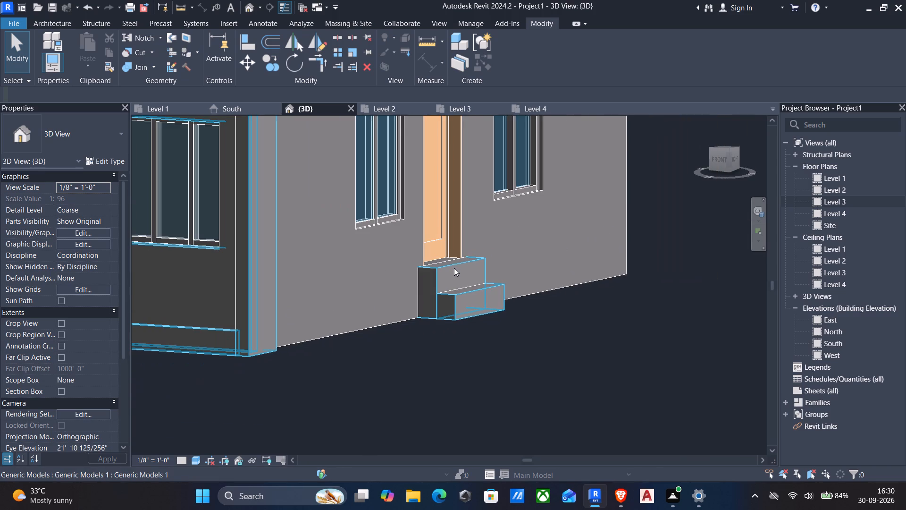
Reopen the in-place model containing the side door steps for editing.
{"action": "left_click", "coordinate": [462, 297]}
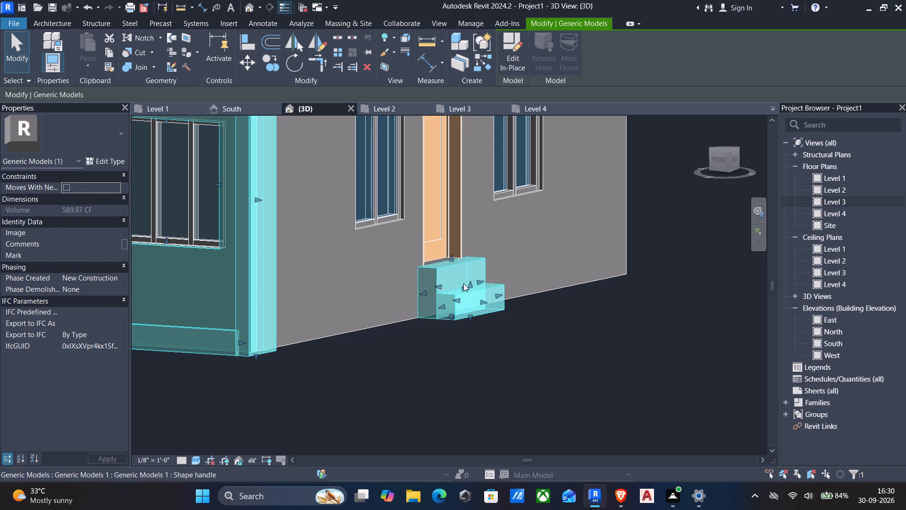
{"action": "key", "text": "Escape"}
{"action": "left_click", "coordinate": [466, 291]}
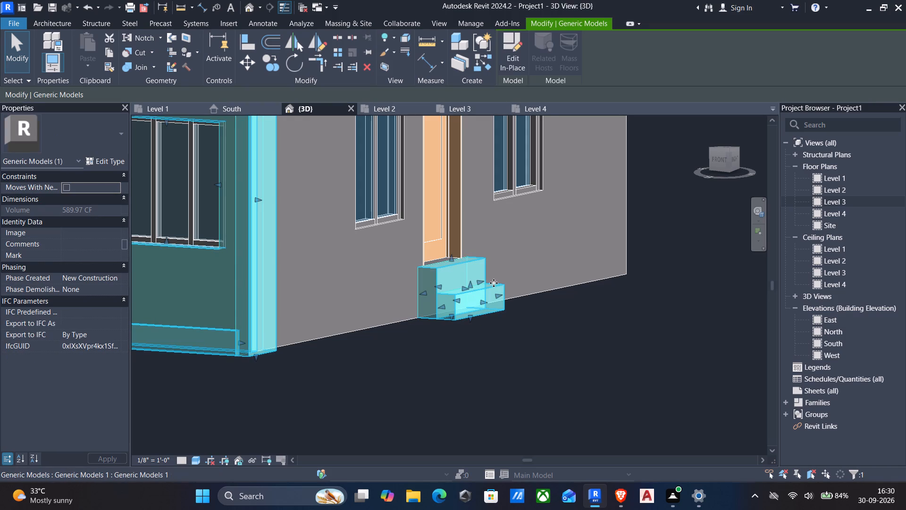
{"action": "left_click", "coordinate": [508, 54]}
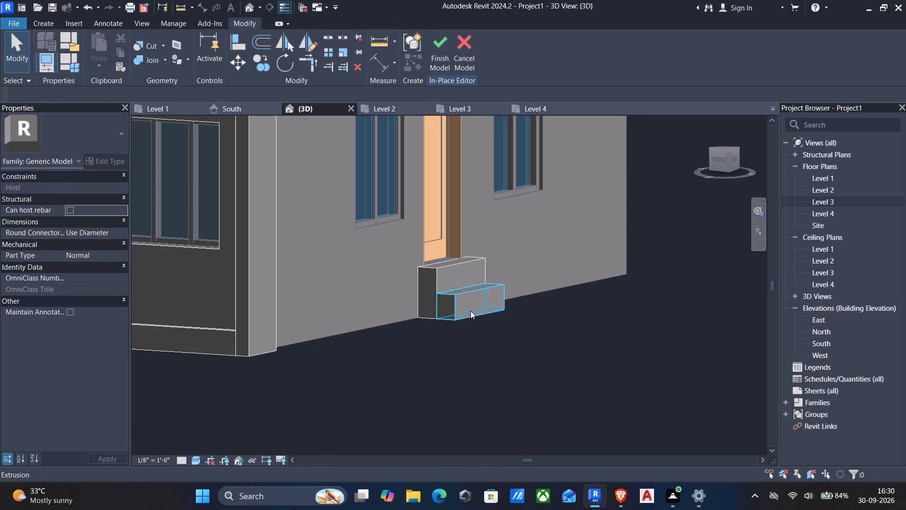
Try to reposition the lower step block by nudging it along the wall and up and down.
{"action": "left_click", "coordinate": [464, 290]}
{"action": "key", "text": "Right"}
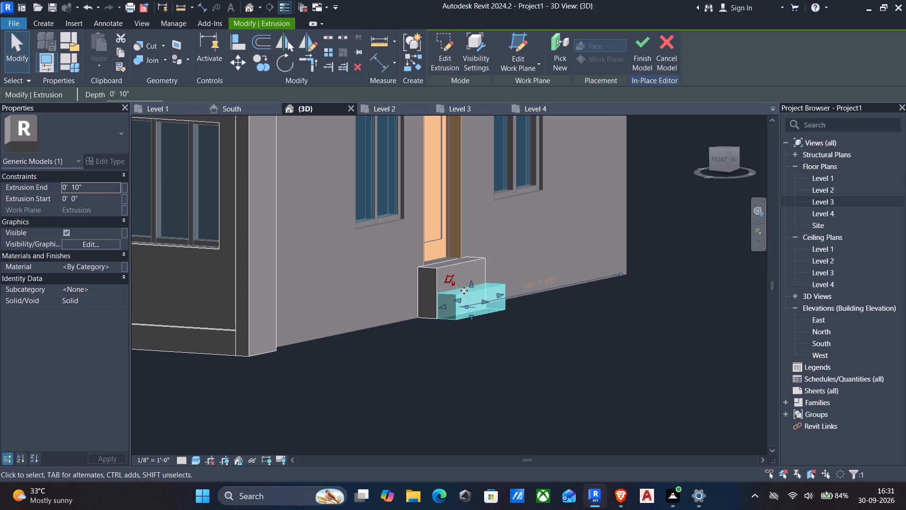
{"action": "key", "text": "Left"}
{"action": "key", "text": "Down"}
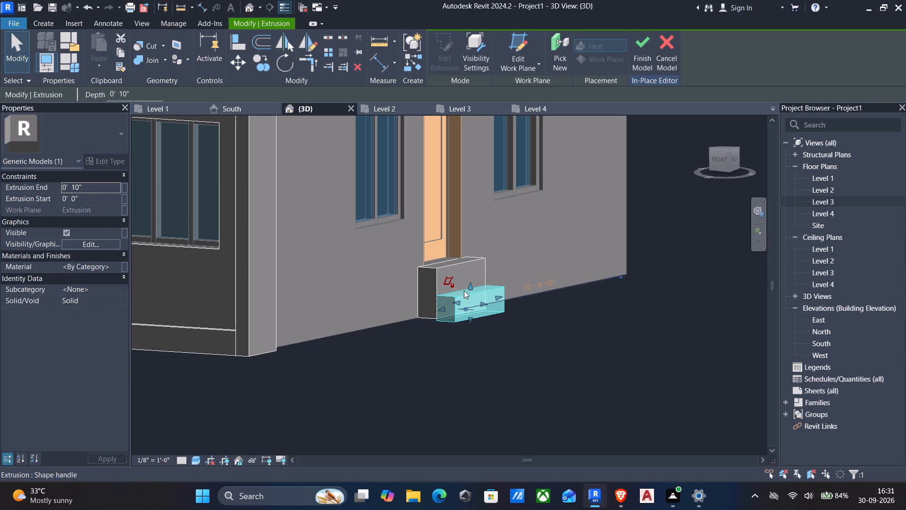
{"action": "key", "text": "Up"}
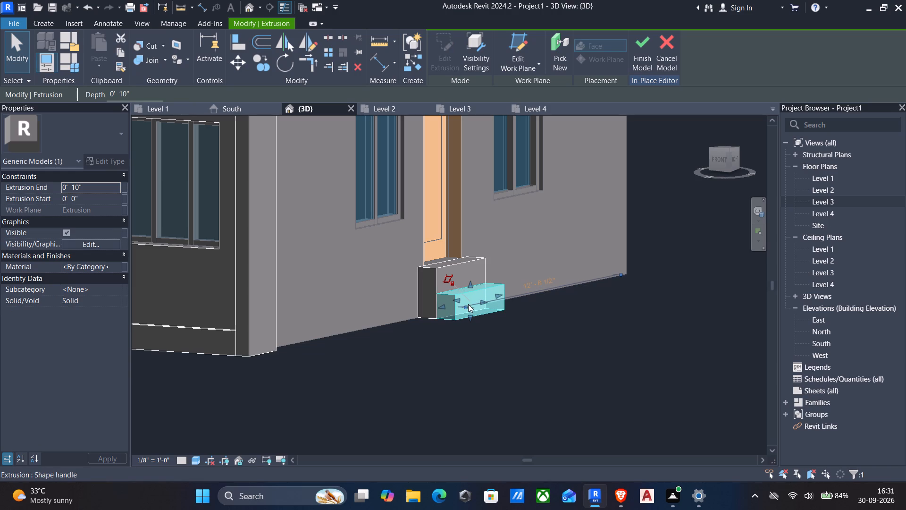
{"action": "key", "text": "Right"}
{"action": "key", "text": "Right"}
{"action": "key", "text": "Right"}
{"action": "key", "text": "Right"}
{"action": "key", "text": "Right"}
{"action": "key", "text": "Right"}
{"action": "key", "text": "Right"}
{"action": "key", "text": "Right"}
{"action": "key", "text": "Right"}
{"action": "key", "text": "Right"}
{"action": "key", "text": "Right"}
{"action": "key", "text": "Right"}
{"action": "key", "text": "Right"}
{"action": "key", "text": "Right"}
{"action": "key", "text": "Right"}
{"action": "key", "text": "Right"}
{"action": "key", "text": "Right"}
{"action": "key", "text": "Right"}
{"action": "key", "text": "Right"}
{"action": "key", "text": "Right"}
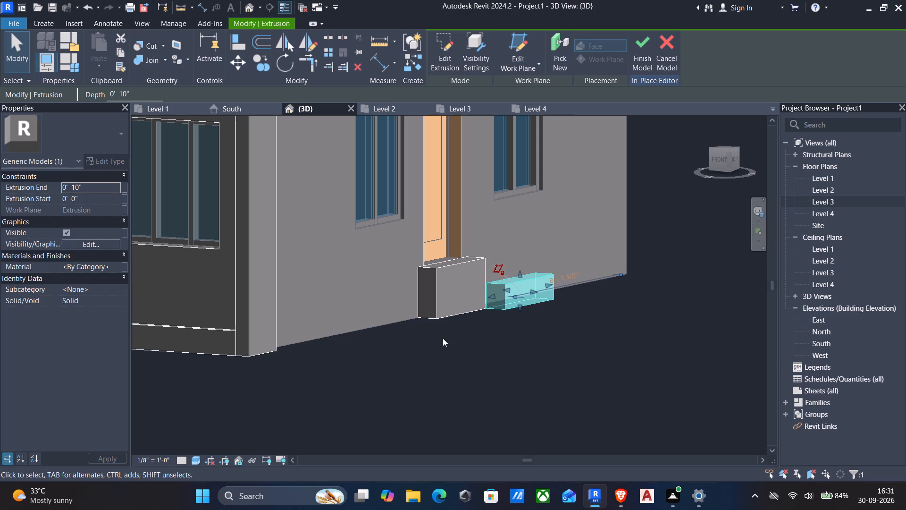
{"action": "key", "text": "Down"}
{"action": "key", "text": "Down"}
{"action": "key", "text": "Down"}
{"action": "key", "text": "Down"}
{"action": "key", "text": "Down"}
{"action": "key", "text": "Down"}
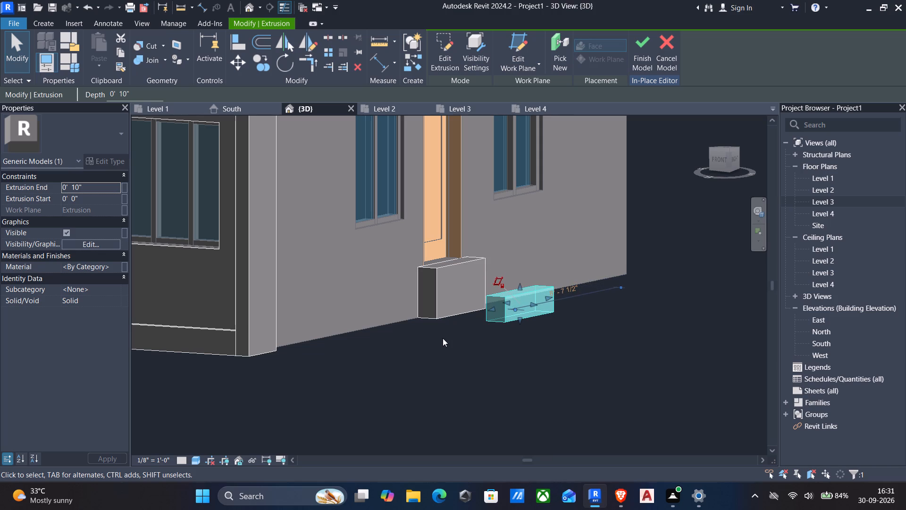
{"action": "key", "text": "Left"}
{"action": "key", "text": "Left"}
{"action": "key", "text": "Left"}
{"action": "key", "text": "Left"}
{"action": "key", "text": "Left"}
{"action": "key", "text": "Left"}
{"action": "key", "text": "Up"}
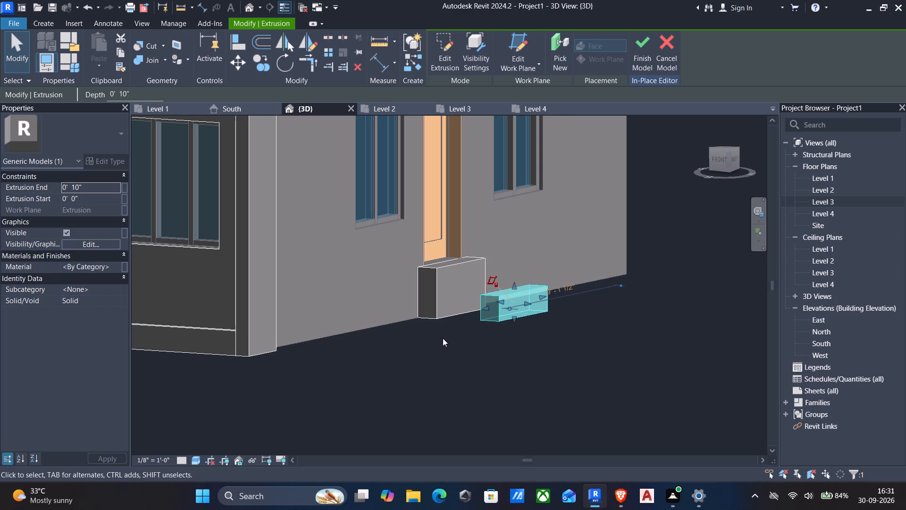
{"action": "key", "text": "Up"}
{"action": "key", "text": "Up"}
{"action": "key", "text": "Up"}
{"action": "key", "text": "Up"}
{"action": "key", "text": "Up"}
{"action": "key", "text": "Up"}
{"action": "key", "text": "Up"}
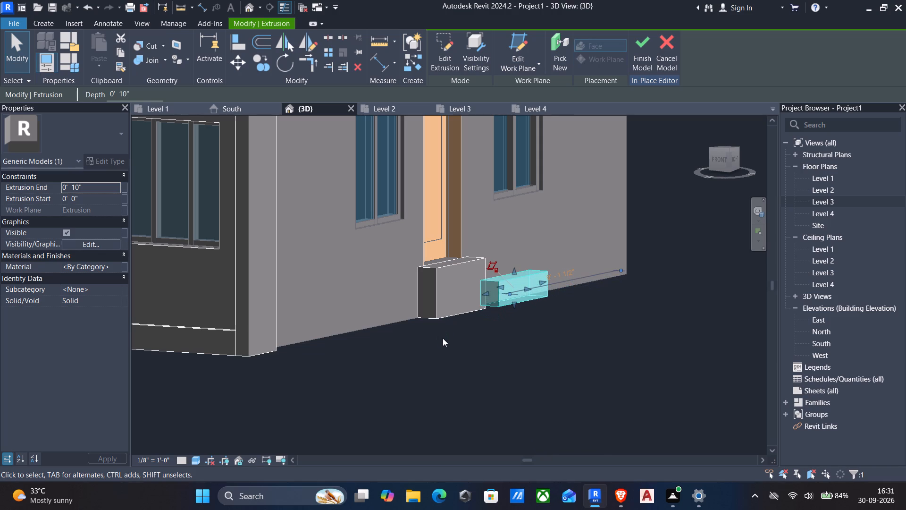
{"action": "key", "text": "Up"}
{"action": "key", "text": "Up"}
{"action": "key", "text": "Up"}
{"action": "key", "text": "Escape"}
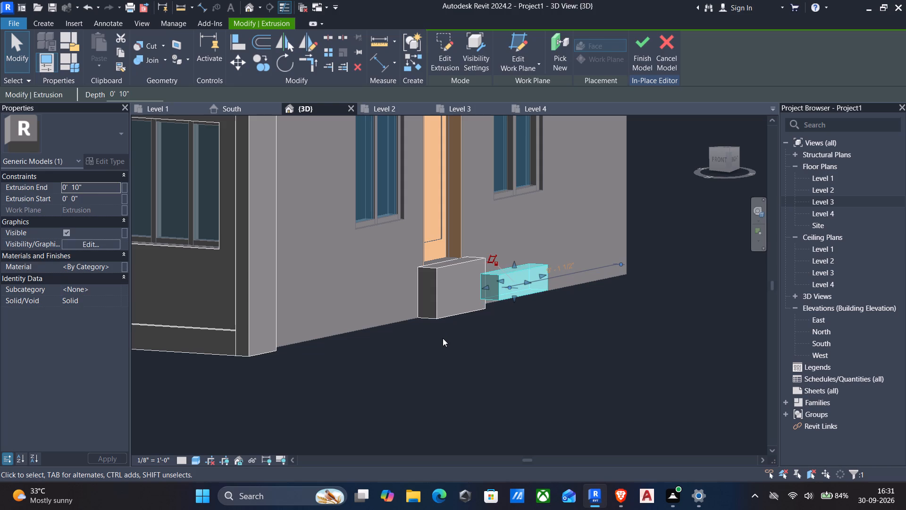
Delete the displaced lower step block.
{"action": "left_click", "coordinate": [490, 278]}
{"action": "key", "text": "Delete"}
Set the depth of the remaining step block below the side door to 1'.
{"action": "left_click", "coordinate": [440, 309]}
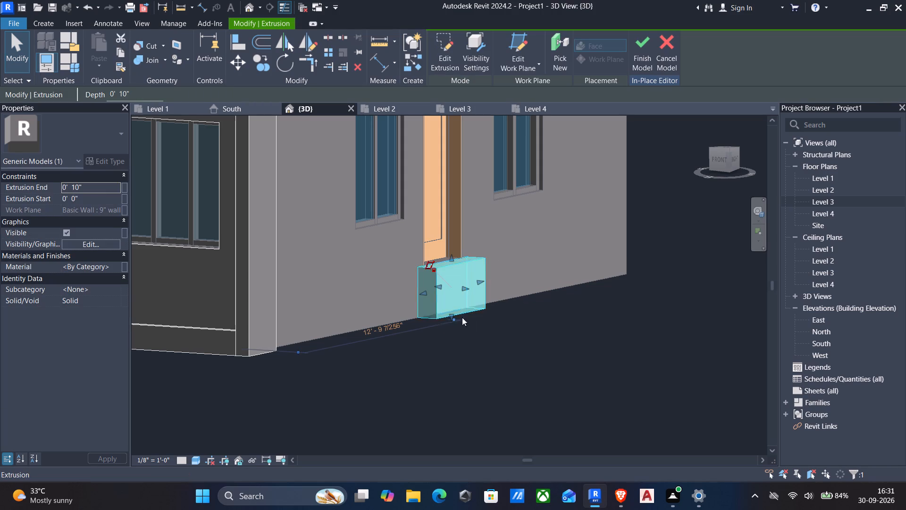
{"action": "left_click_drag", "start_coordinate": [465, 289], "coordinate": [479, 286]}
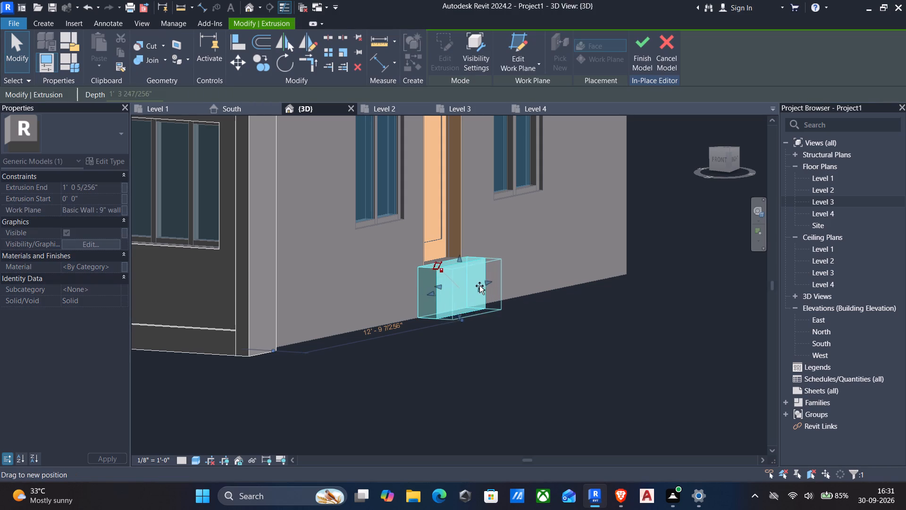
{"action": "left_click_drag", "start_coordinate": [479, 286], "coordinate": [481, 284]}
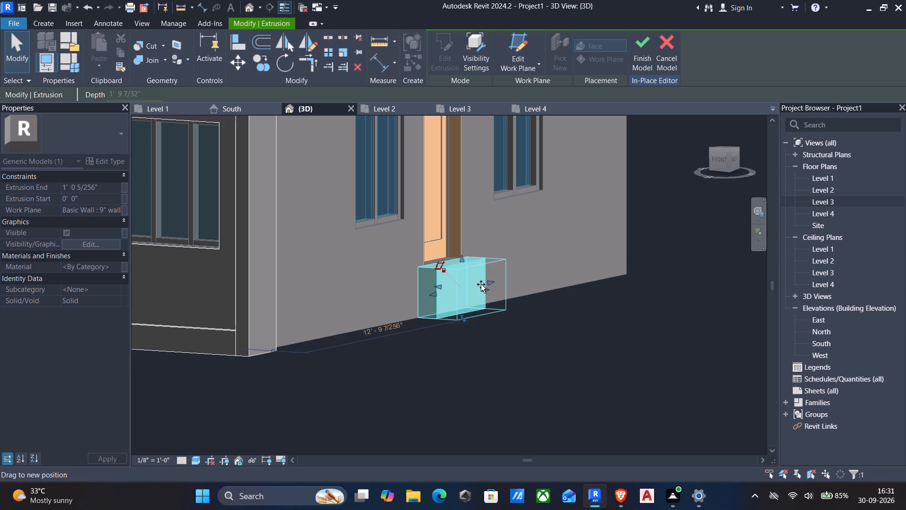
{"action": "left_click_drag", "start_coordinate": [481, 284], "coordinate": [488, 282]}
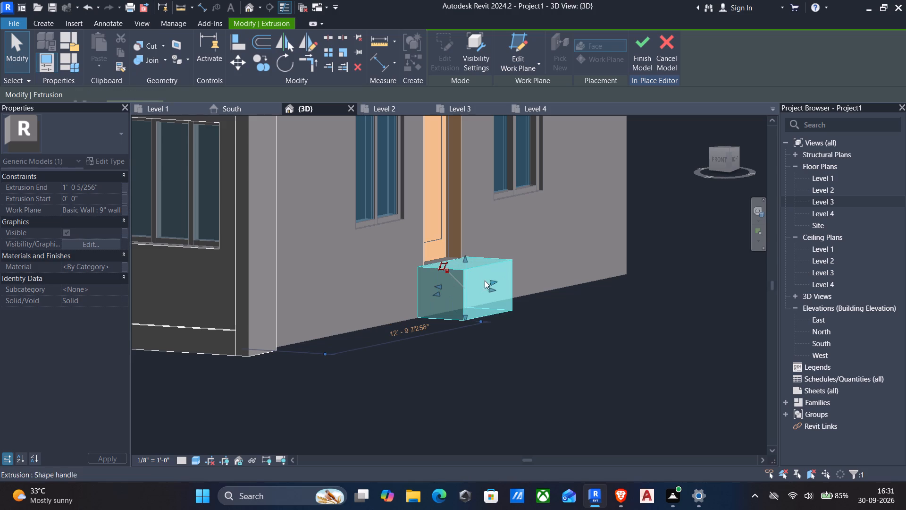
{"action": "left_click_drag", "start_coordinate": [151, 97], "coordinate": [50, 93]}
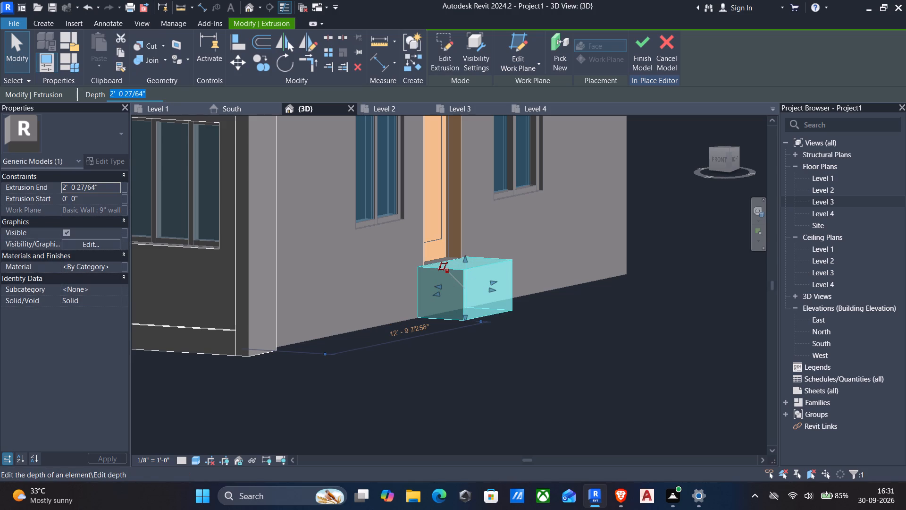
{"action": "left_click_drag", "start_coordinate": [50, 93], "coordinate": [50, 93]}
{"action": "type", "text": "1'"}
{"action": "key", "text": "Return"}
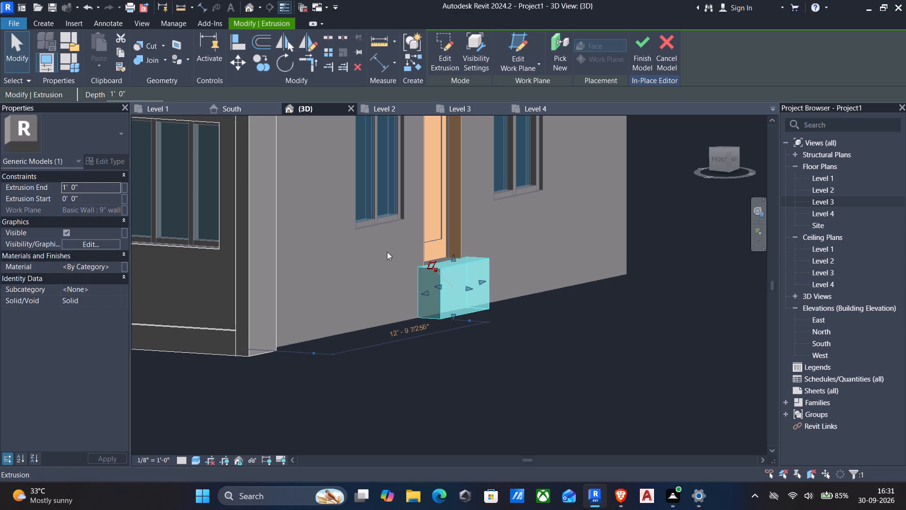
{"action": "key", "text": "Escape"}
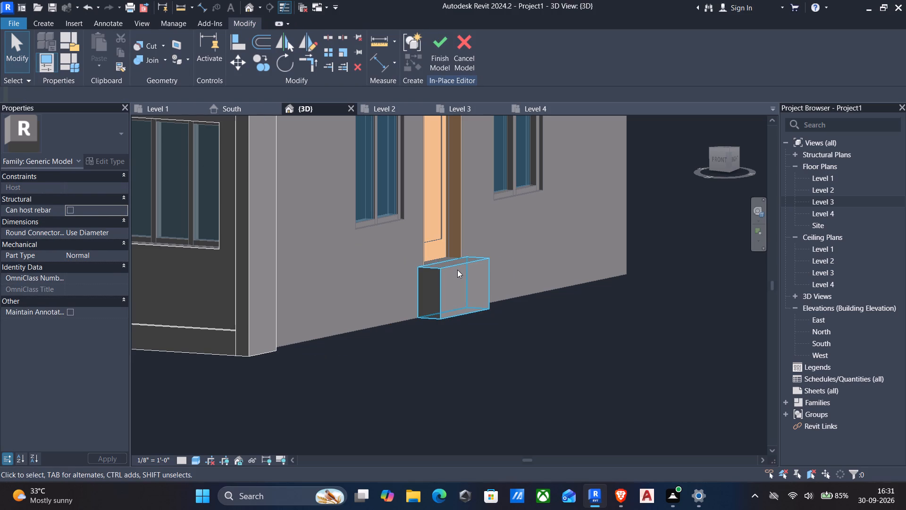
Start a new extrusion with the deepened step block's outer face as the work plane.
{"action": "left_click", "coordinate": [37, 25]}
{"action": "left_click", "coordinate": [108, 47]}
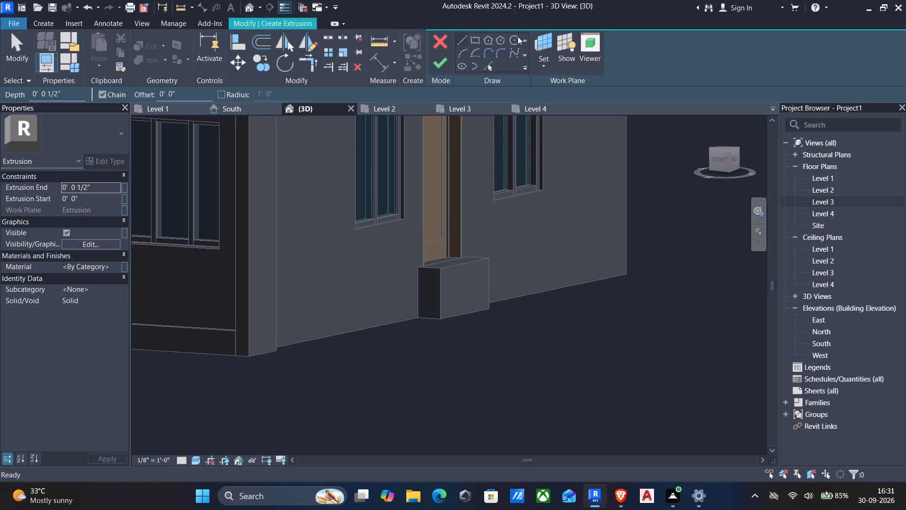
{"action": "left_click", "coordinate": [550, 67]}
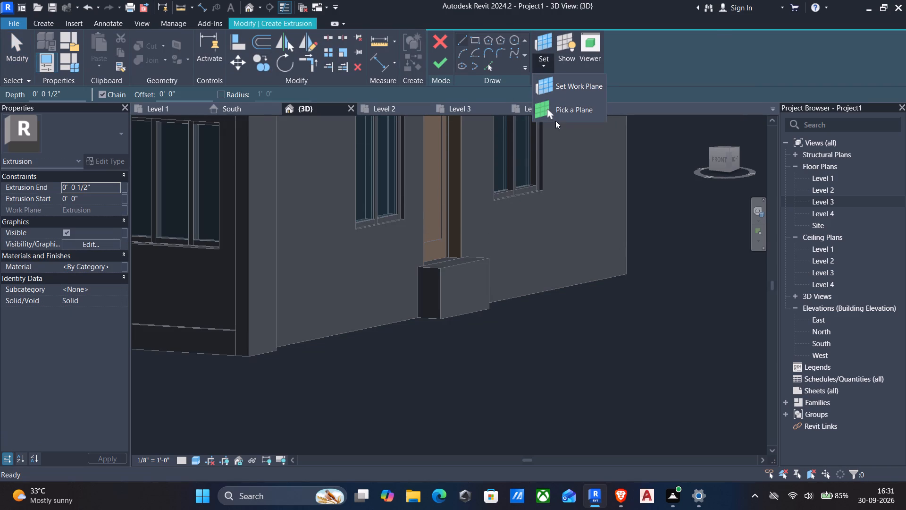
{"action": "left_click", "coordinate": [555, 112]}
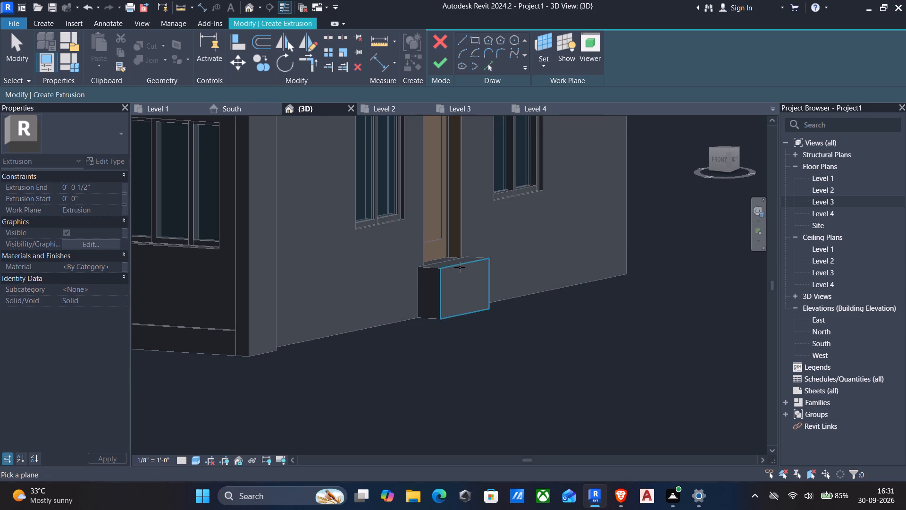
{"action": "left_click", "coordinate": [459, 267]}
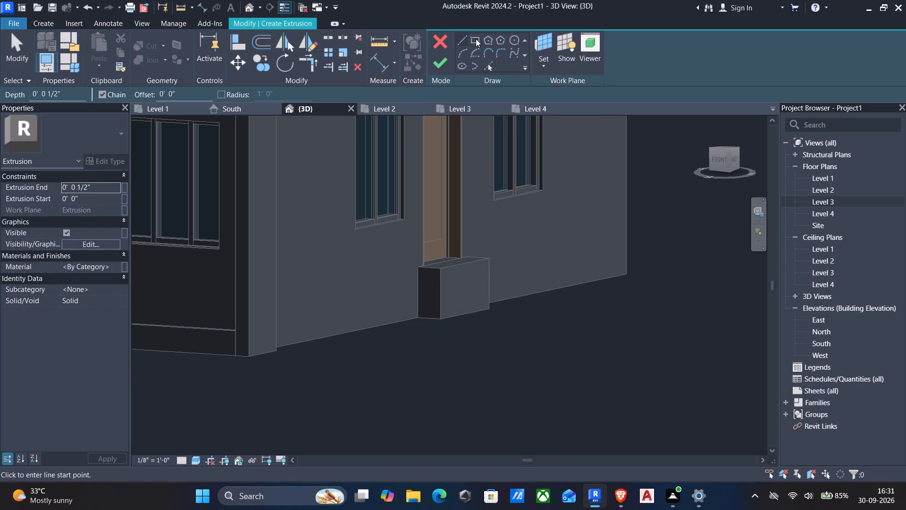
Sketch a rectangle 1' high across the block's full width from its base, set the depth to 1', and finish the extrusion.
{"action": "left_click", "coordinate": [475, 39]}
{"action": "left_click", "coordinate": [490, 308]}
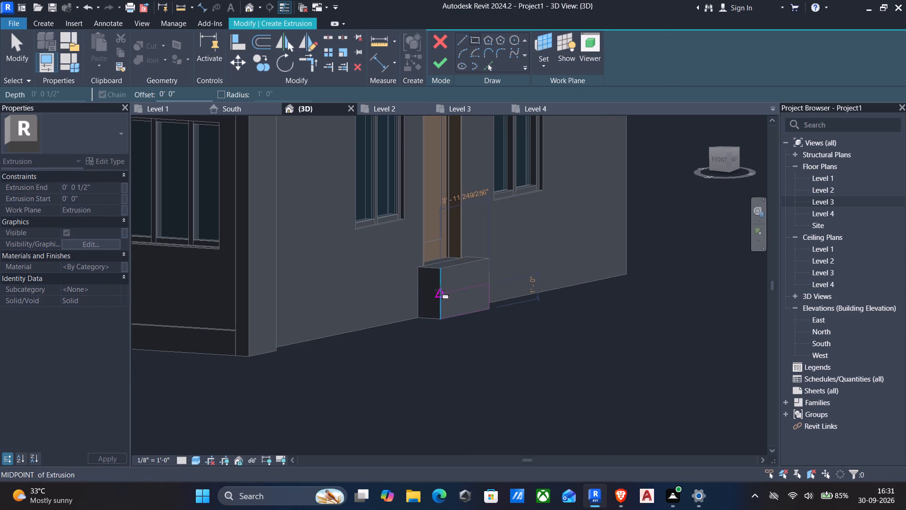
{"action": "left_click", "coordinate": [440, 290]}
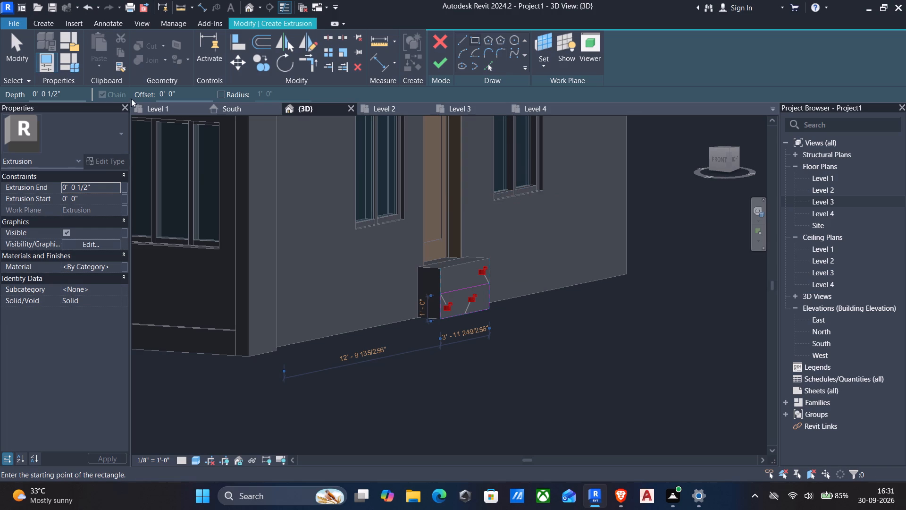
{"action": "left_click_drag", "start_coordinate": [73, 94], "coordinate": [0, 87]}
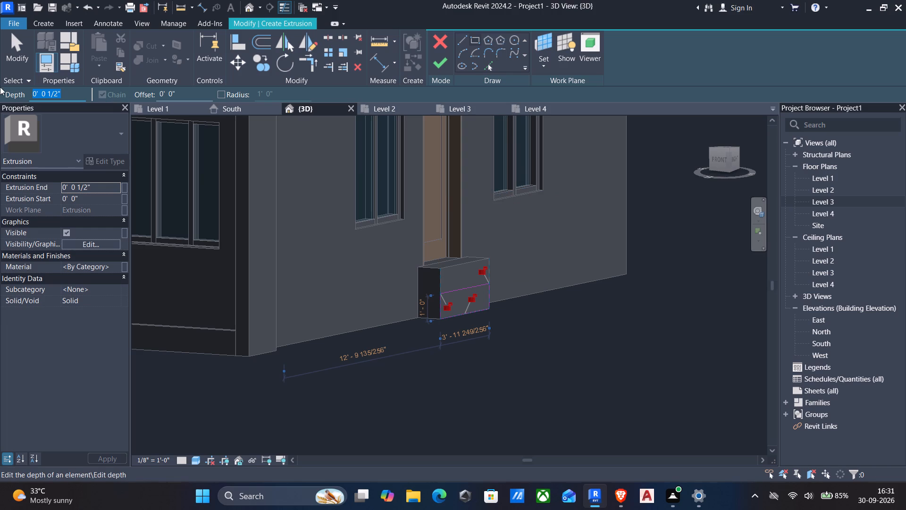
{"action": "type", "text": "1'"}
{"action": "key", "text": "Return"}
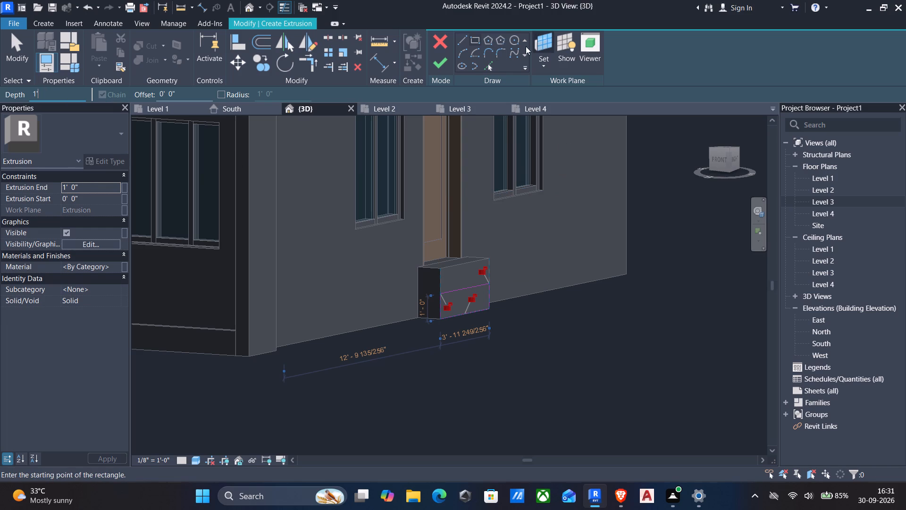
{"action": "left_click", "coordinate": [434, 69]}
{"action": "key", "text": "Escape"}
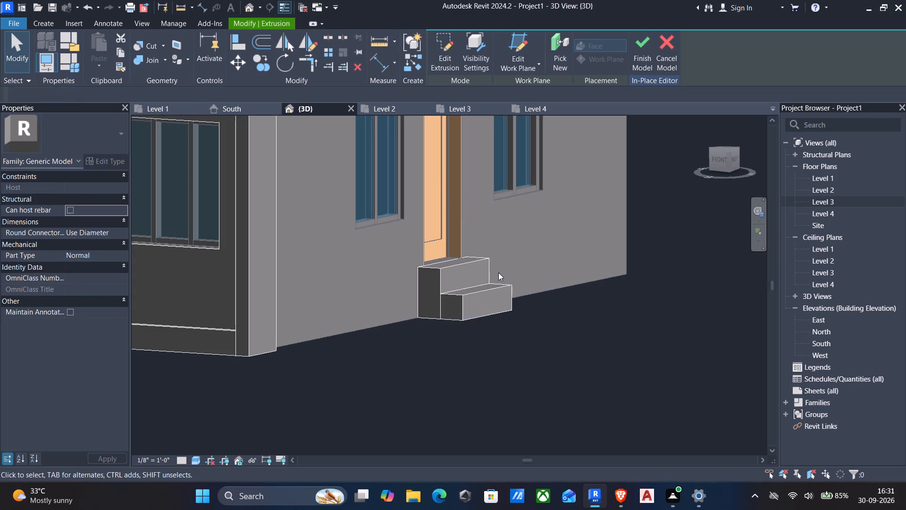
Examine the side door's two step blocks and the canopy above from several angles around the building.
{"action": "scroll", "coordinate": [504, 286], "scroll_direction": "down", "scroll_amount": 2}
{"action": "middle_click_drag", "start_coordinate": [520, 291], "coordinate": [322, 320], "text": "shift"}
{"action": "scroll", "coordinate": [418, 321], "scroll_direction": "down", "scroll_amount": 3, "text": "shift"}
{"action": "middle_click_drag", "start_coordinate": [483, 300], "coordinate": [433, 356]}
{"action": "middle_click_drag", "start_coordinate": [444, 345], "coordinate": [428, 314], "text": "shift"}
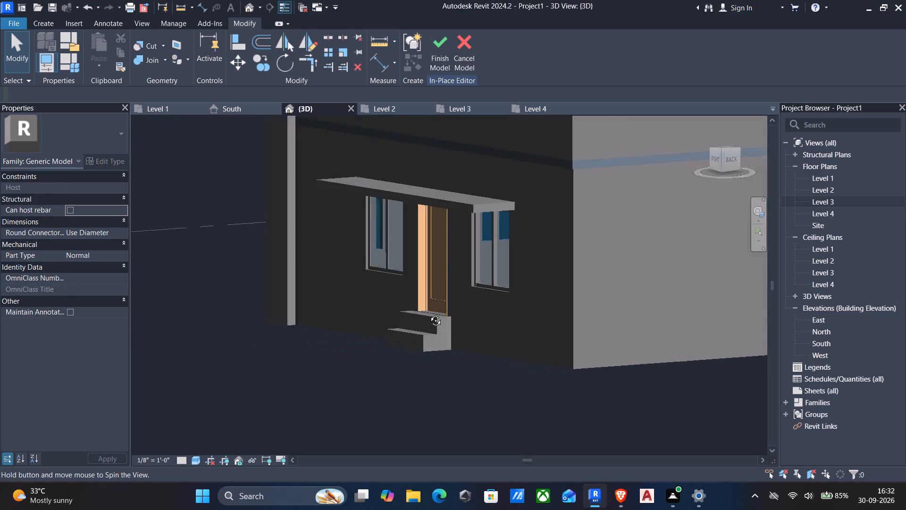
{"action": "middle_click_drag", "start_coordinate": [428, 314], "coordinate": [435, 312], "text": "shift"}
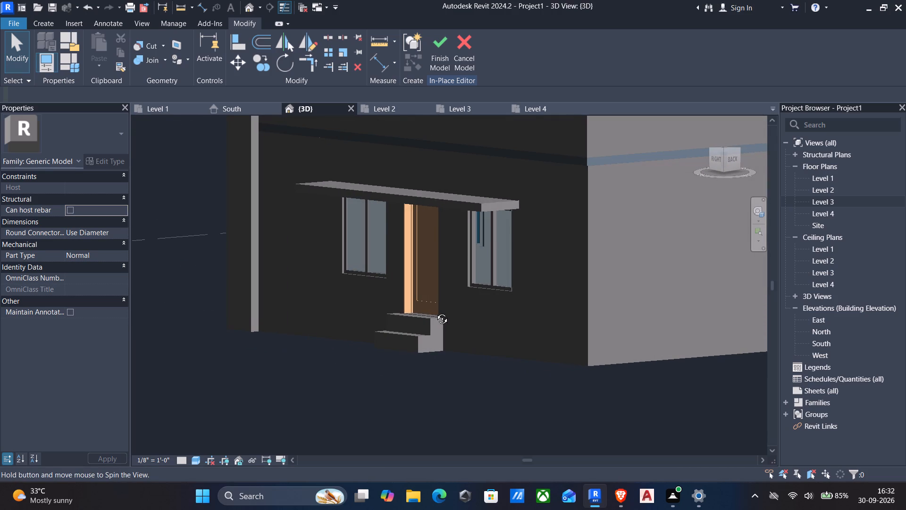
{"action": "middle_click_drag", "start_coordinate": [435, 312], "coordinate": [494, 337], "text": "shift"}
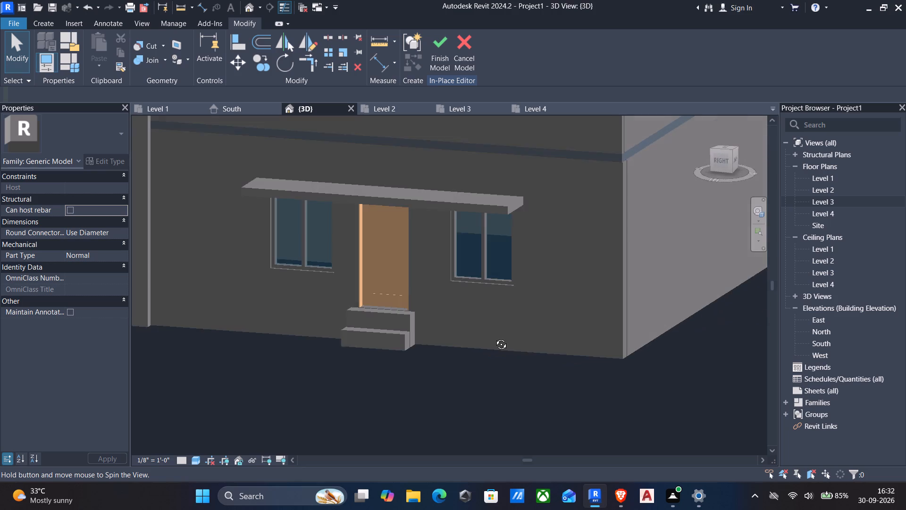
{"action": "middle_click_drag", "start_coordinate": [494, 337], "coordinate": [632, 341], "text": "shift"}
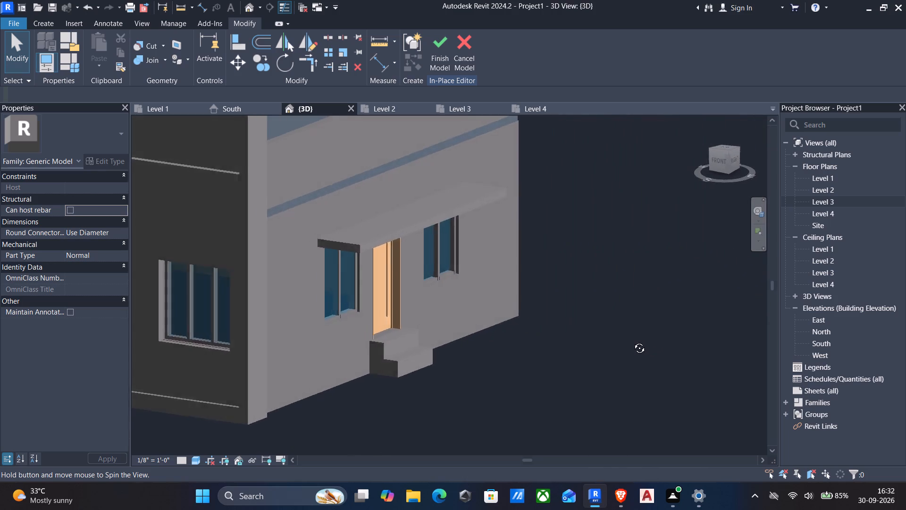
{"action": "middle_click_drag", "start_coordinate": [632, 341], "coordinate": [452, 340], "text": "shift"}
{"action": "key", "text": "Escape"}
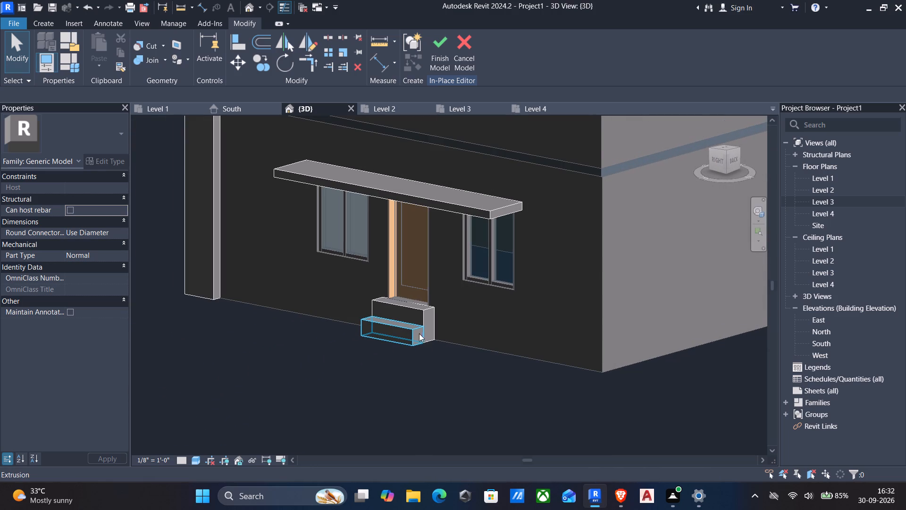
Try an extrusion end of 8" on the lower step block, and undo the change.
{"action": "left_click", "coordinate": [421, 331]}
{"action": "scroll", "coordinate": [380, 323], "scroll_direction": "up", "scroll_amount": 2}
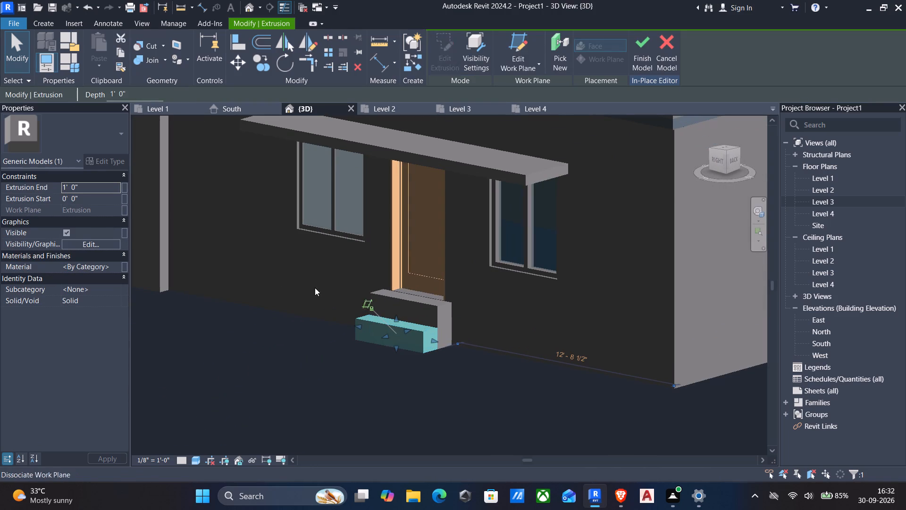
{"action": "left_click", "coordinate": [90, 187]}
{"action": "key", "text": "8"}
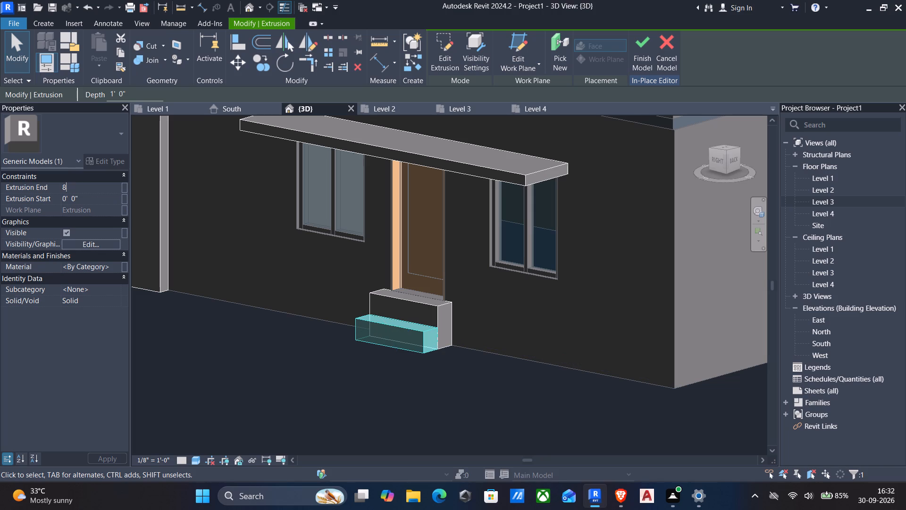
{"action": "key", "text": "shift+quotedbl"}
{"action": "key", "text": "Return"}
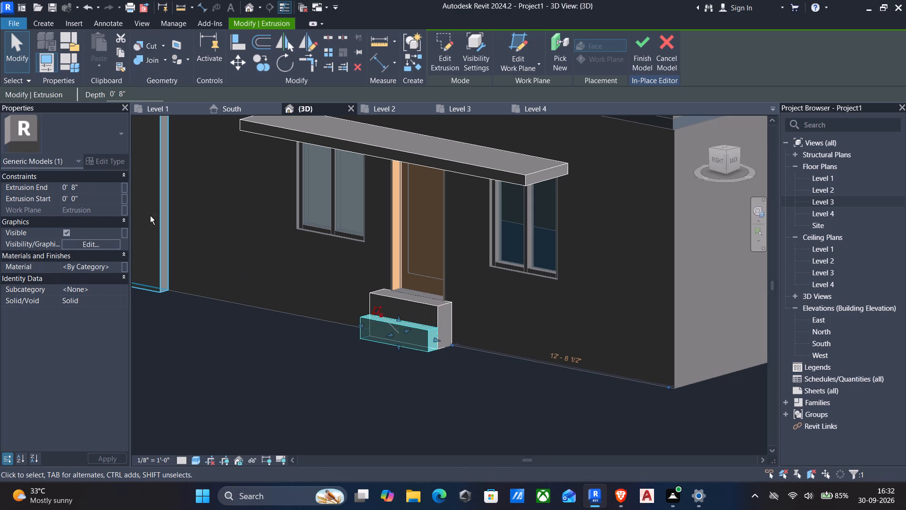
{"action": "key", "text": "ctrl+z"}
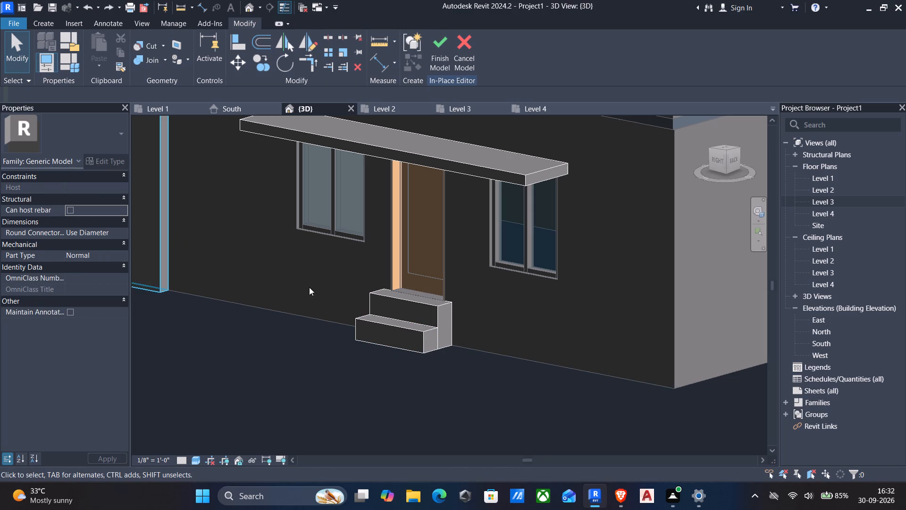
Edit the lower step block's sketch so its top edge is 8" above the base, and finish the sketch.
{"action": "double_click", "coordinate": [380, 323]}
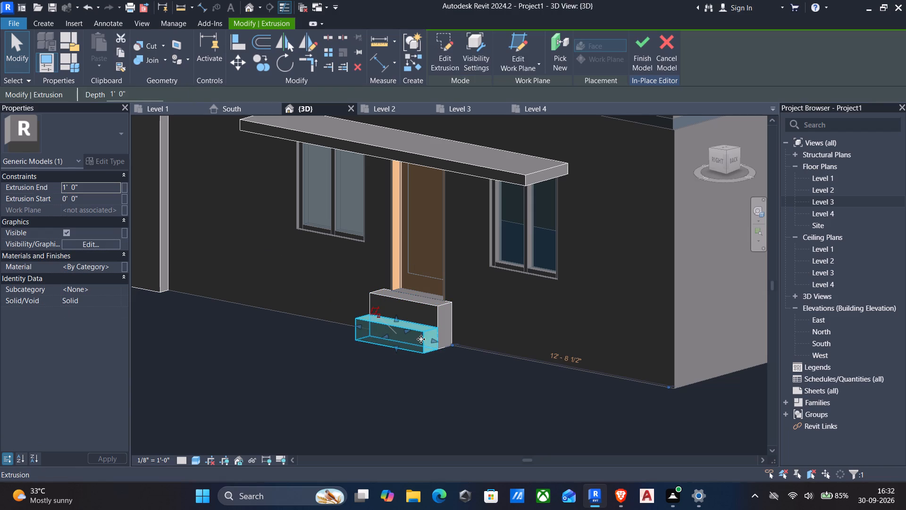
{"action": "left_click", "coordinate": [443, 64]}
{"action": "scroll", "coordinate": [435, 323], "scroll_direction": "up", "scroll_amount": 3}
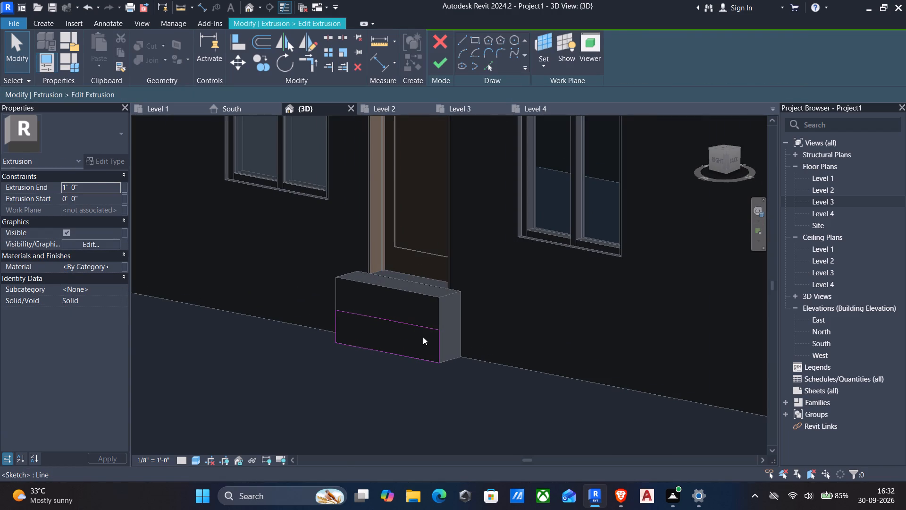
{"action": "left_click", "coordinate": [423, 329]}
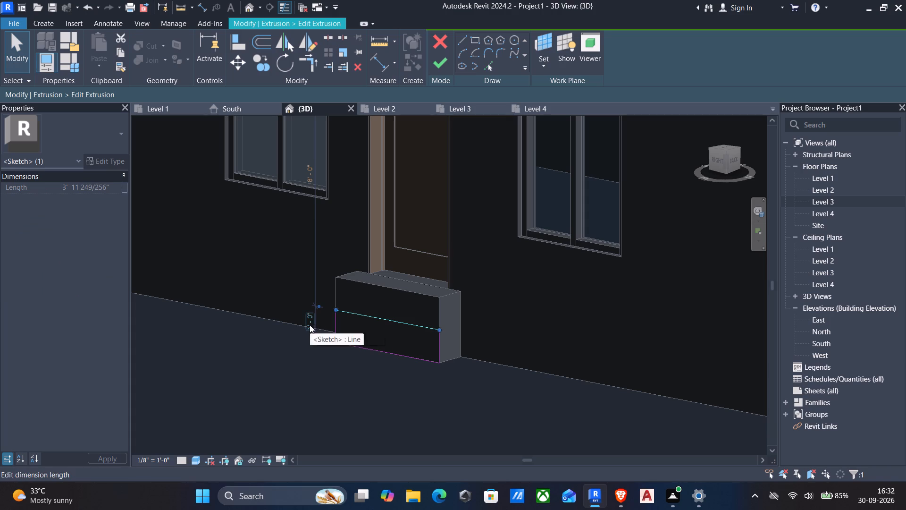
{"action": "left_click", "coordinate": [310, 325]}
{"action": "type", "text": "8\""}
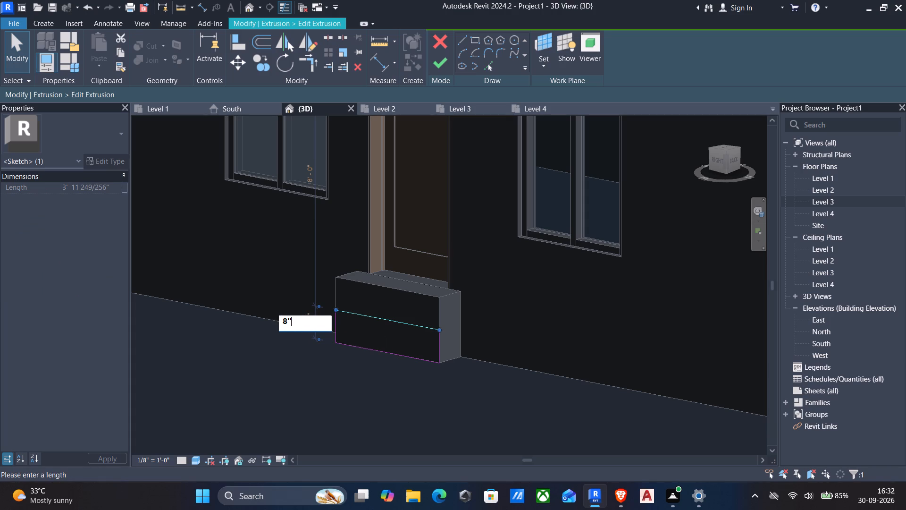
{"action": "key", "text": "Return"}
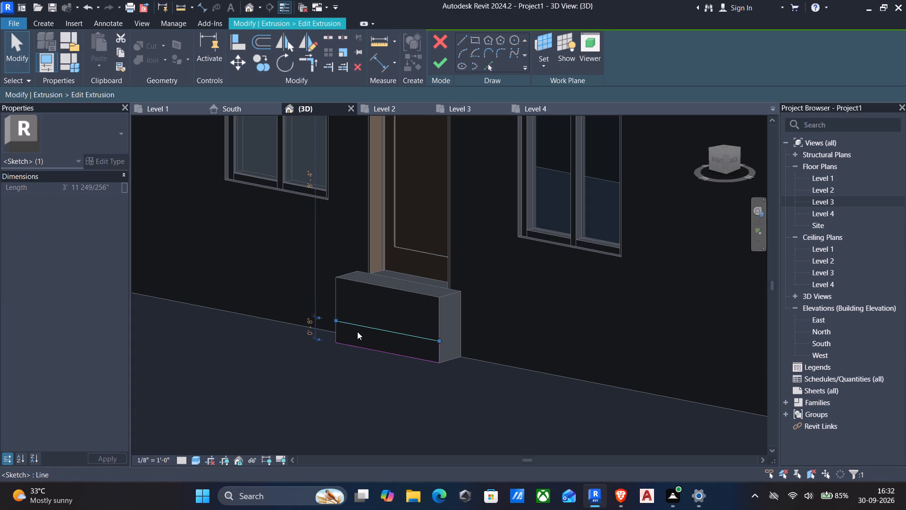
{"action": "key", "text": "Escape"}
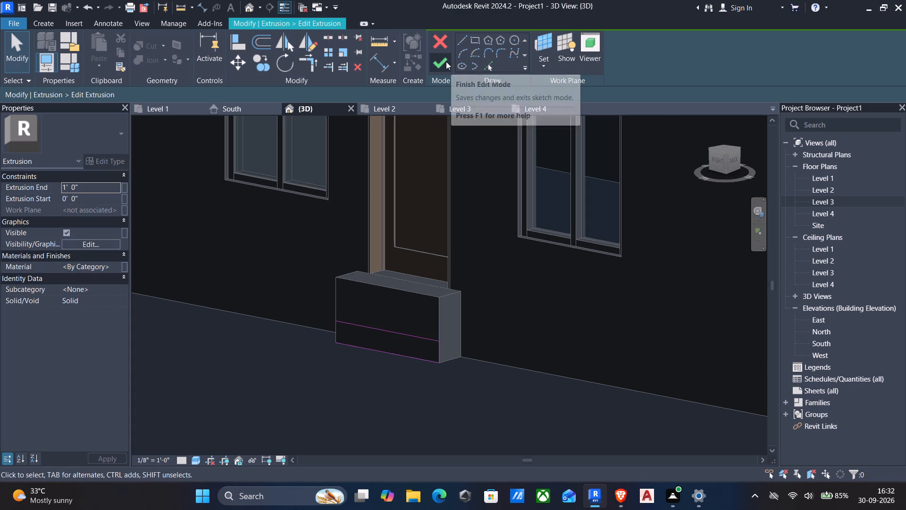
{"action": "left_click", "coordinate": [445, 62]}
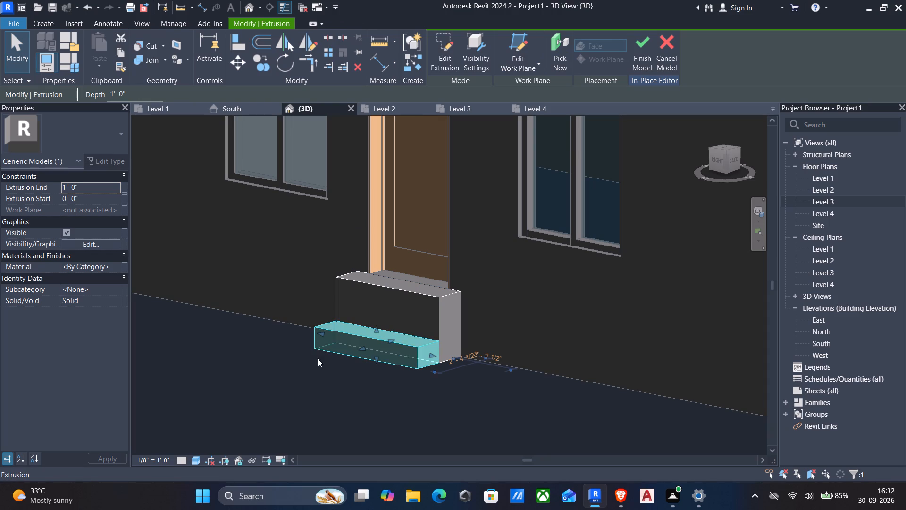
{"action": "key", "text": "Escape"}
Set the extrusion end of the upper step block below the side door to 10".
{"action": "middle_click_drag", "start_coordinate": [328, 371], "coordinate": [477, 391], "text": "shift"}
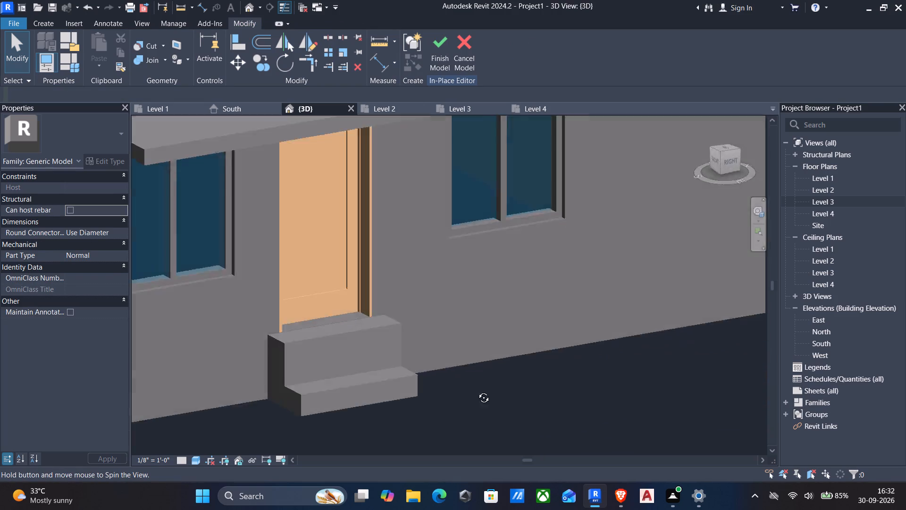
{"action": "middle_click_drag", "start_coordinate": [477, 391], "coordinate": [512, 371], "text": "shift"}
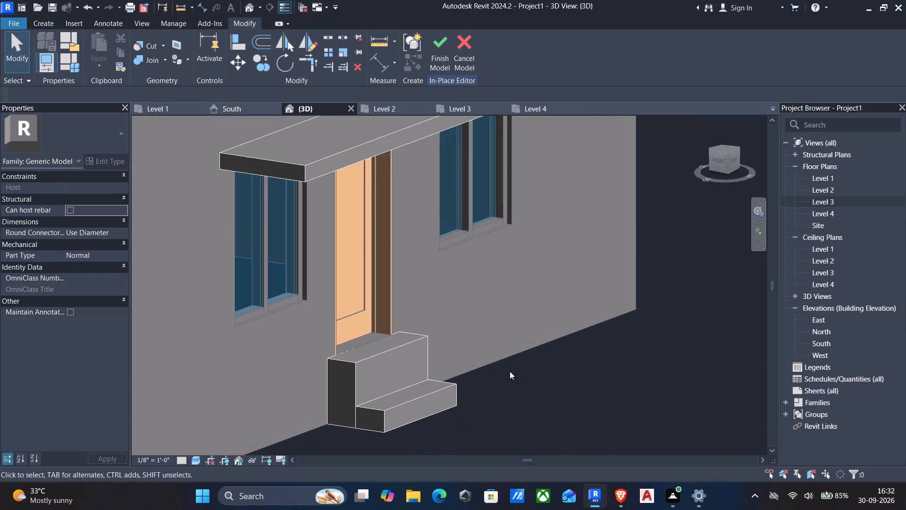
{"action": "left_click", "coordinate": [356, 361]}
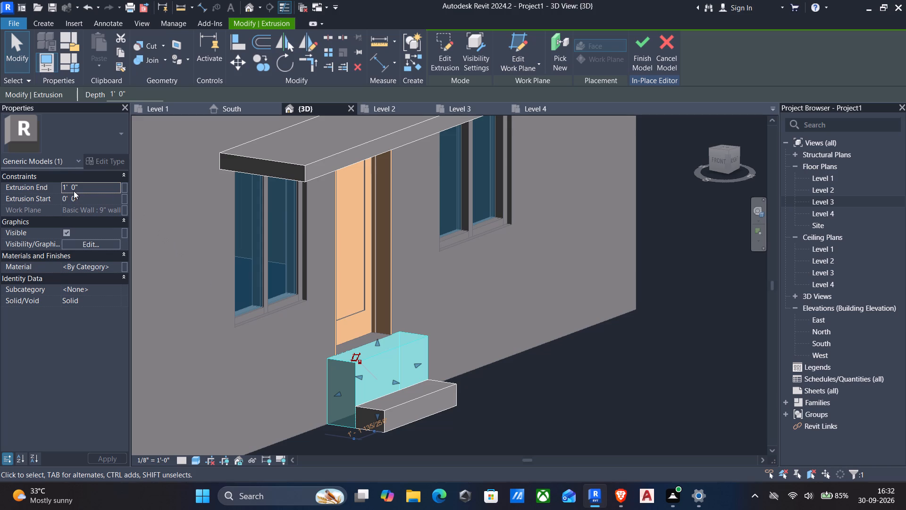
{"action": "left_click", "coordinate": [102, 186]}
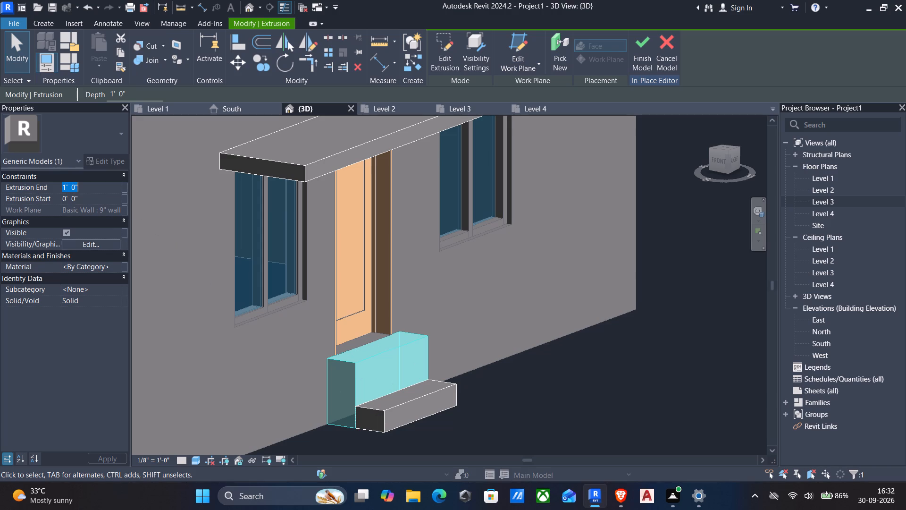
{"action": "key", "text": "1"}
{"action": "key", "text": "0"}
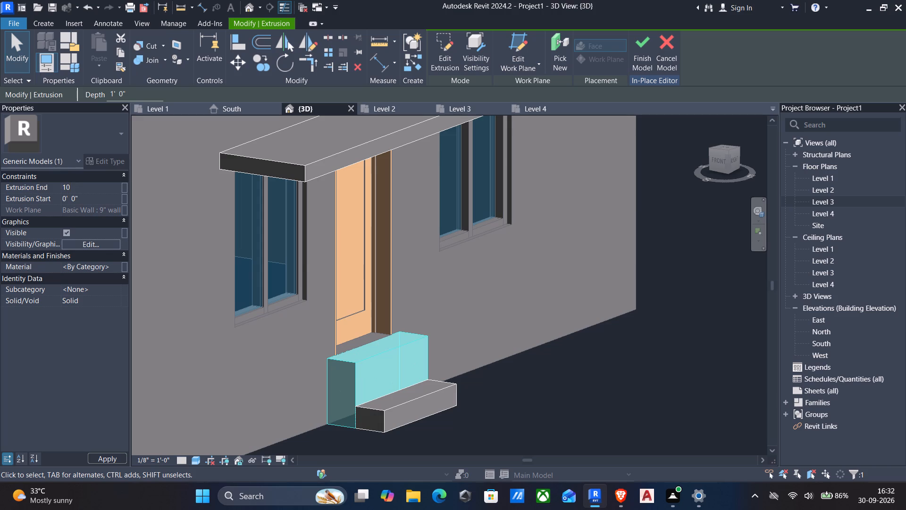
{"action": "key", "text": "shift+quotedbl"}
{"action": "key", "text": "Return"}
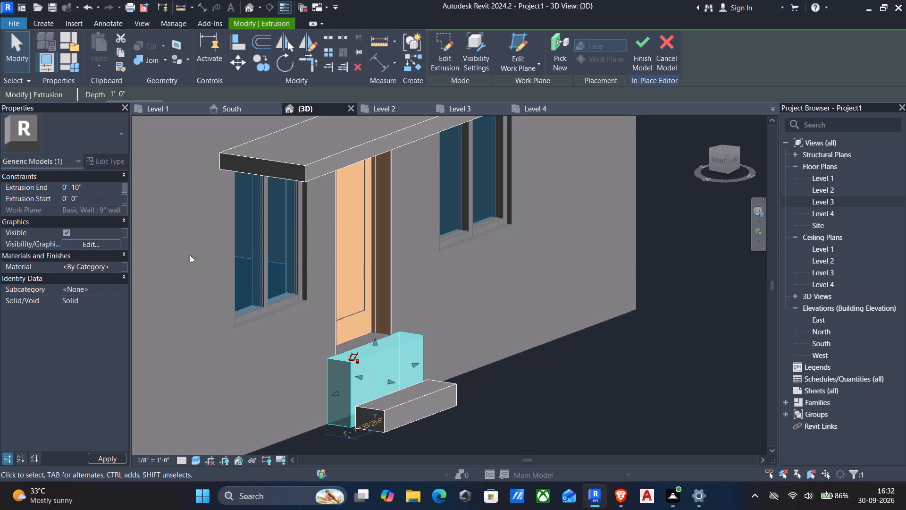
{"action": "key", "text": "Escape"}
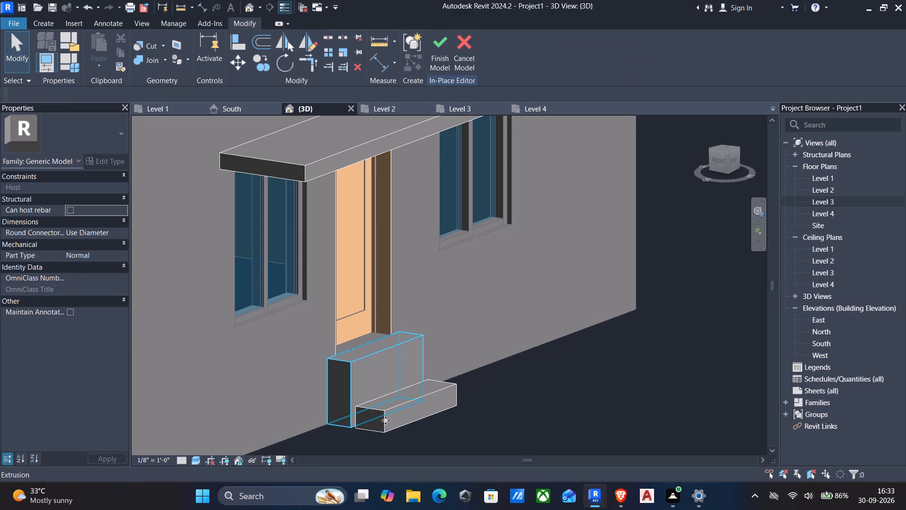
Align the lower step block's inner face with the upper step block's outer face to close the gap between them.
{"action": "left_click", "coordinate": [392, 409]}
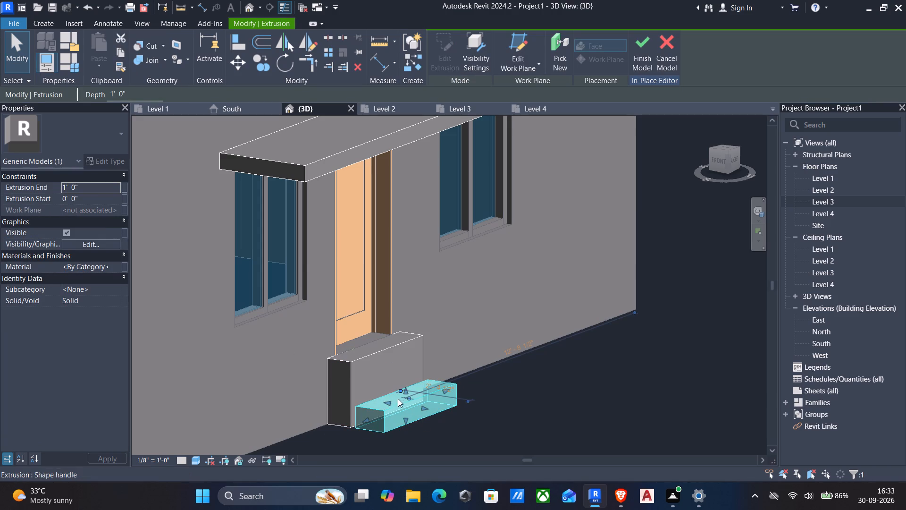
{"action": "key", "text": "Escape"}
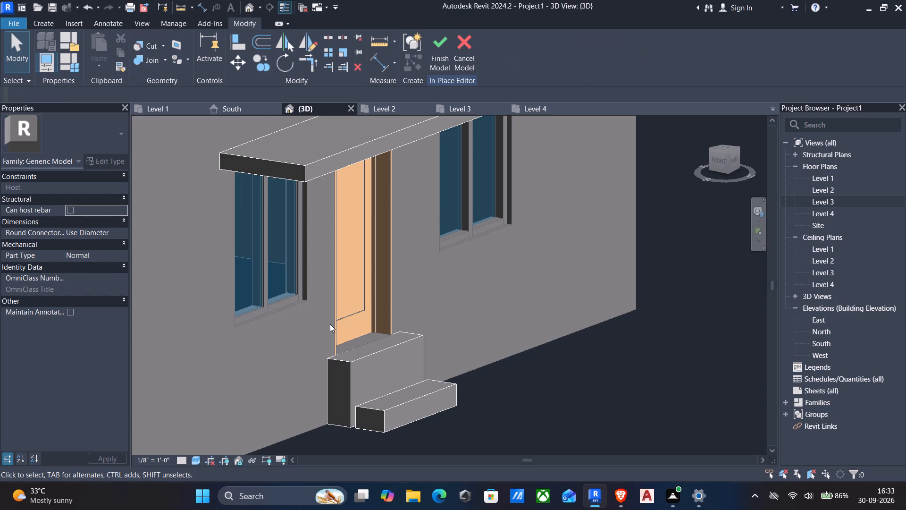
{"action": "type", "text": "al"}
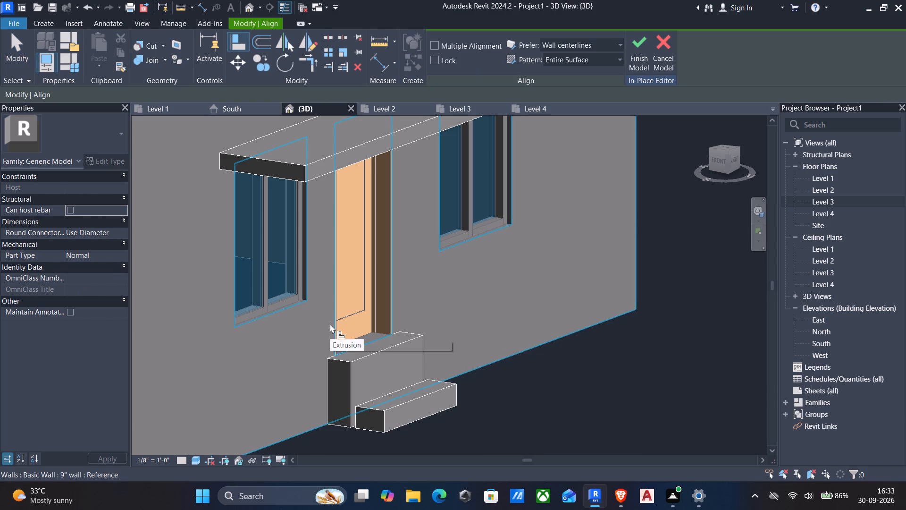
{"action": "left_click", "coordinate": [351, 367]}
{"action": "middle_click_drag", "start_coordinate": [351, 373], "coordinate": [352, 373], "text": "shift"}
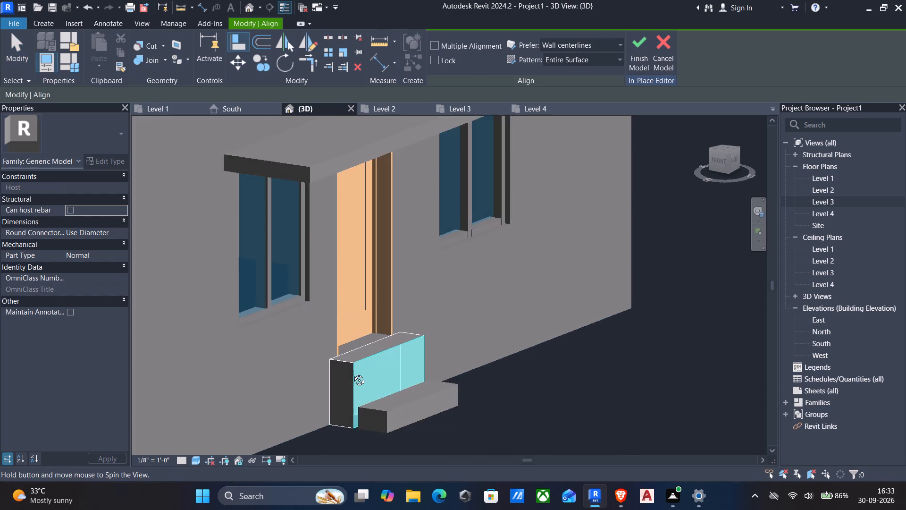
{"action": "middle_click_drag", "start_coordinate": [352, 373], "coordinate": [410, 397], "text": "shift"}
{"action": "middle_click_drag", "start_coordinate": [448, 424], "coordinate": [453, 301]}
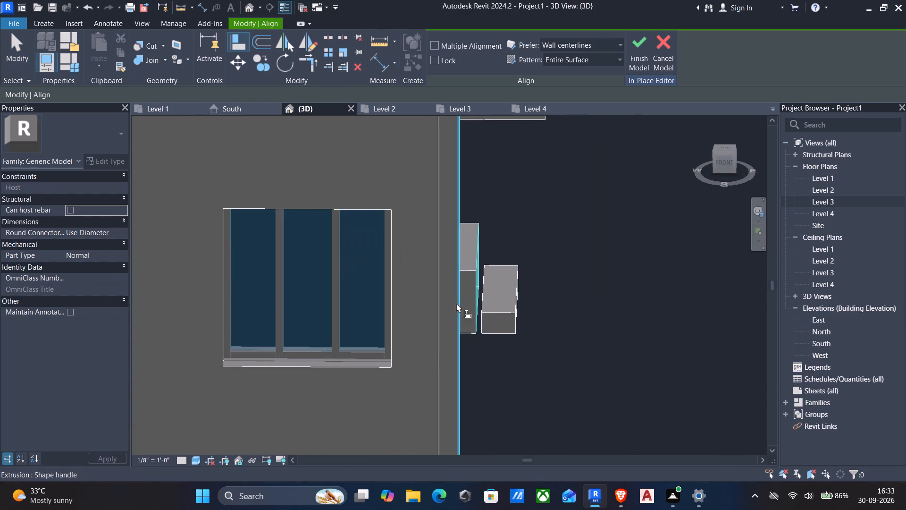
{"action": "middle_click_drag", "start_coordinate": [491, 336], "coordinate": [503, 255], "text": "shift"}
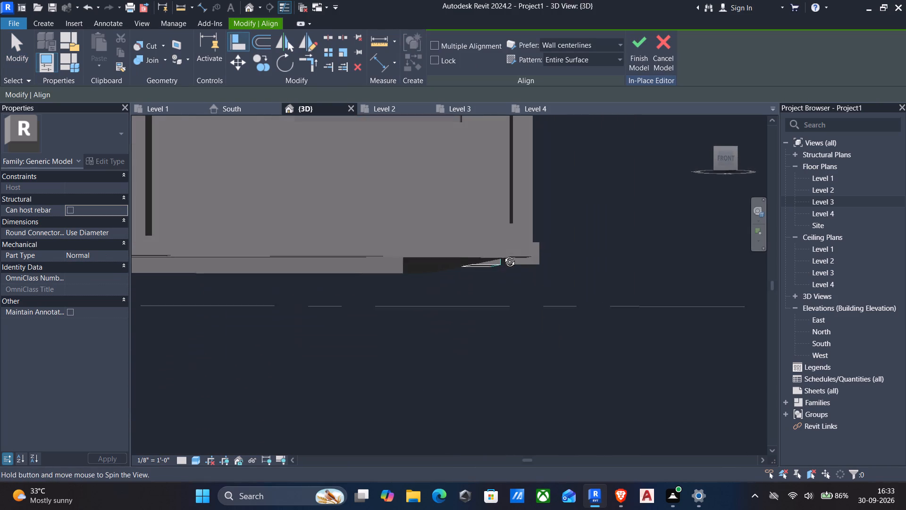
{"action": "middle_click_drag", "start_coordinate": [503, 255], "coordinate": [510, 220], "text": "shift"}
{"action": "scroll", "coordinate": [510, 221], "scroll_direction": "up", "scroll_amount": 1, "text": "shift"}
{"action": "scroll", "coordinate": [533, 217], "scroll_direction": "up", "scroll_amount": 2}
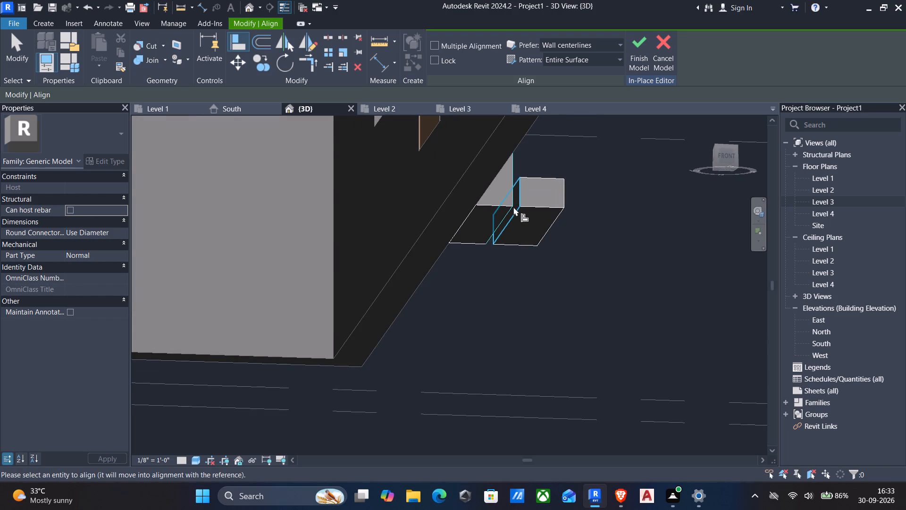
{"action": "left_click", "coordinate": [516, 207]}
{"action": "key", "text": "Escape"}
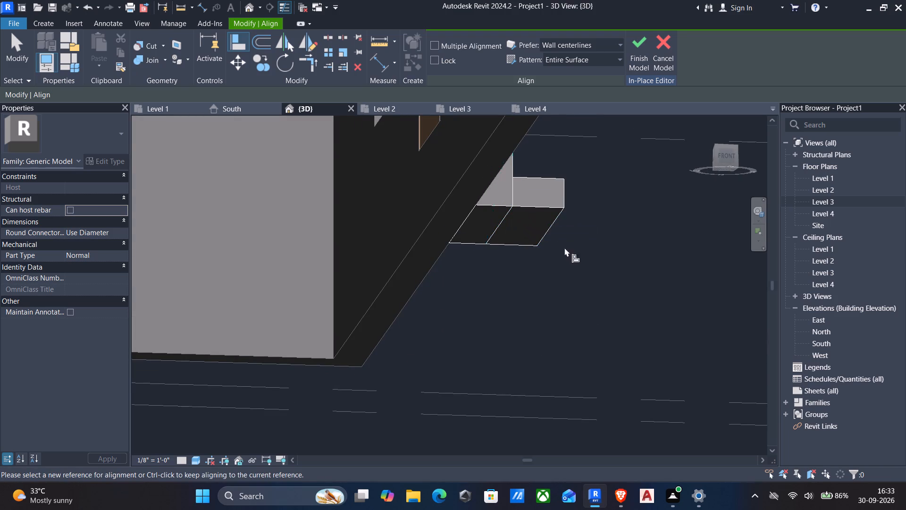
{"action": "scroll", "coordinate": [569, 256], "scroll_direction": "down", "scroll_amount": 3}
{"action": "middle_click_drag", "start_coordinate": [599, 285], "coordinate": [349, 356], "text": "shift"}
{"action": "scroll", "coordinate": [434, 304], "scroll_direction": "down", "scroll_amount": 1}
{"action": "middle_click_drag", "start_coordinate": [461, 293], "coordinate": [454, 310]}
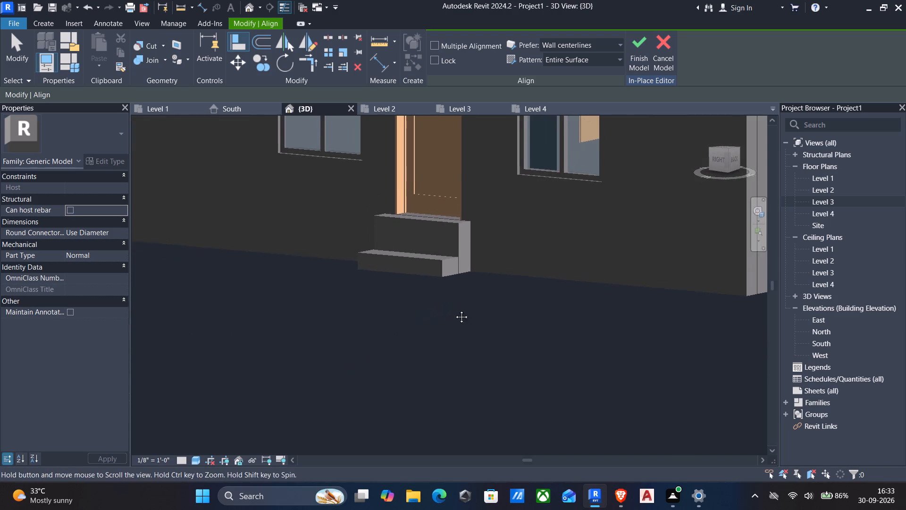
{"action": "middle_click_drag", "start_coordinate": [454, 310], "coordinate": [449, 361]}
{"action": "middle_click_drag", "start_coordinate": [460, 323], "coordinate": [431, 335]}
{"action": "scroll", "coordinate": [431, 335], "scroll_direction": "up", "scroll_amount": 1, "text": "shift"}
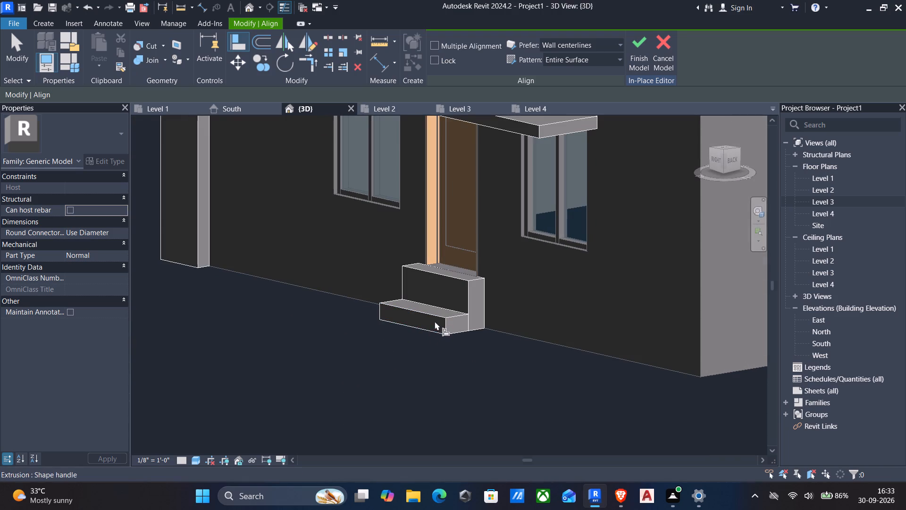
{"action": "key", "text": "Escape"}
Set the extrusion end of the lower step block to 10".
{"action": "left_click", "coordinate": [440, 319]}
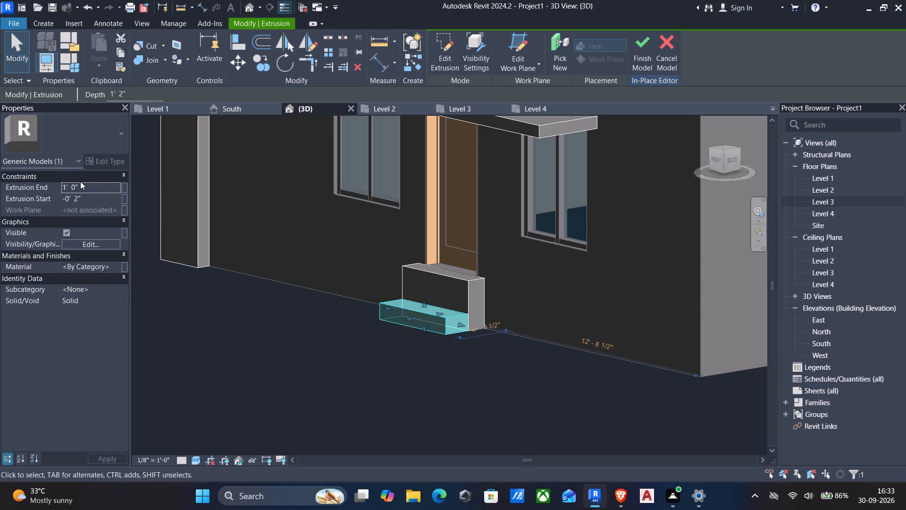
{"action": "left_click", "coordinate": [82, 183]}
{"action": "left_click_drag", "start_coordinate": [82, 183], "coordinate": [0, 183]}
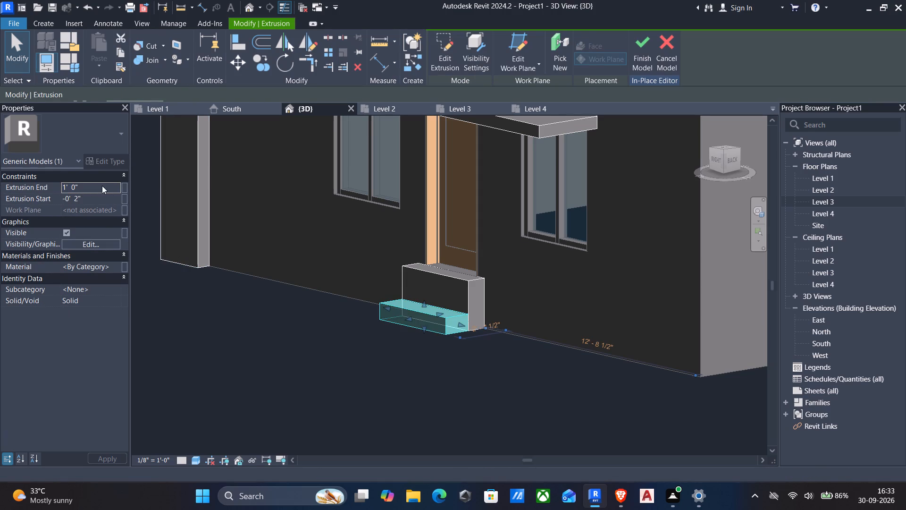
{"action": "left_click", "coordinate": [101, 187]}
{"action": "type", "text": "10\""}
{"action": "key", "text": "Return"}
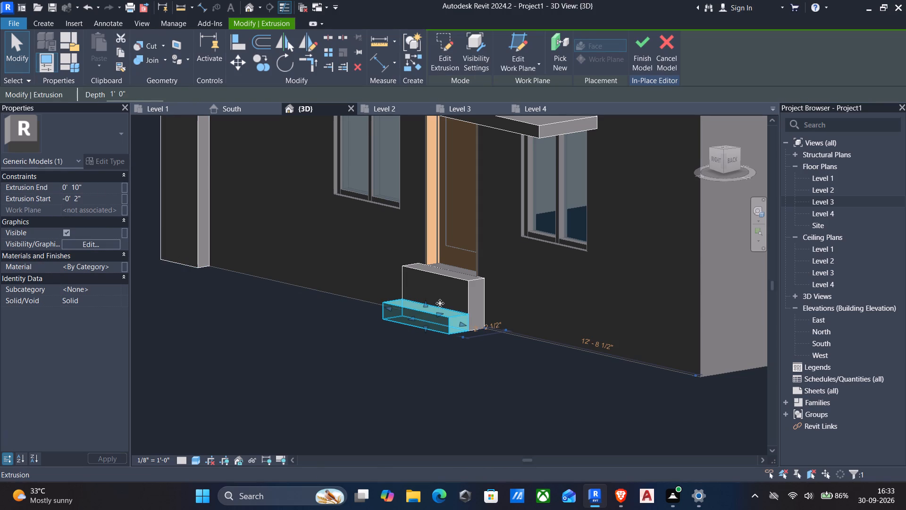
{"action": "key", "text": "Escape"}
Delete the lower step block in front of the upper step block.
{"action": "left_click", "coordinate": [452, 323]}
{"action": "key", "text": "Down"}
{"action": "key", "text": "Delete"}
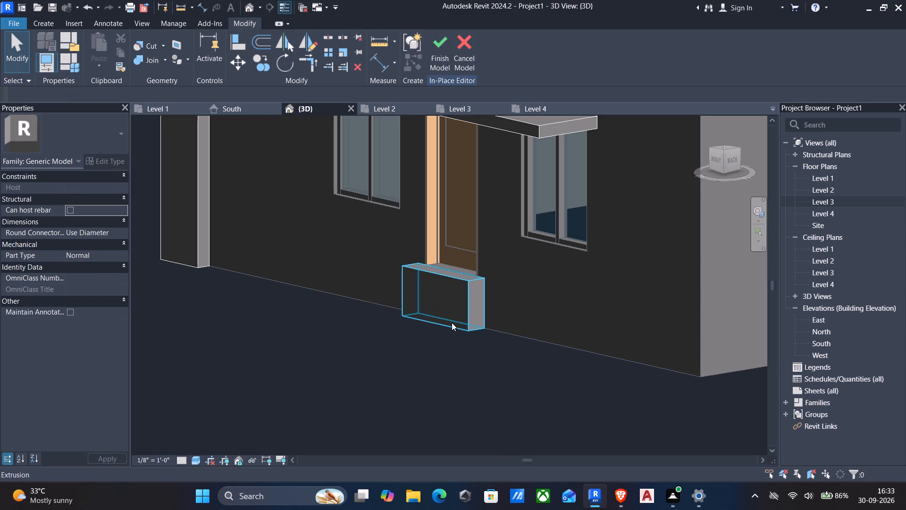
Start a new extrusion on the remaining step block's outer face and sketch a full-width rectangle about 7 3/4" high along its top.
{"action": "left_click", "coordinate": [40, 20]}
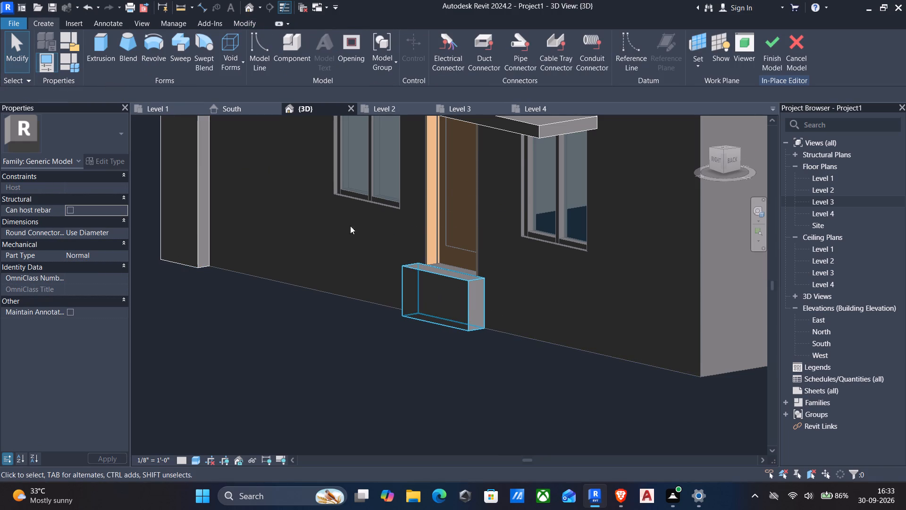
{"action": "left_click", "coordinate": [94, 48]}
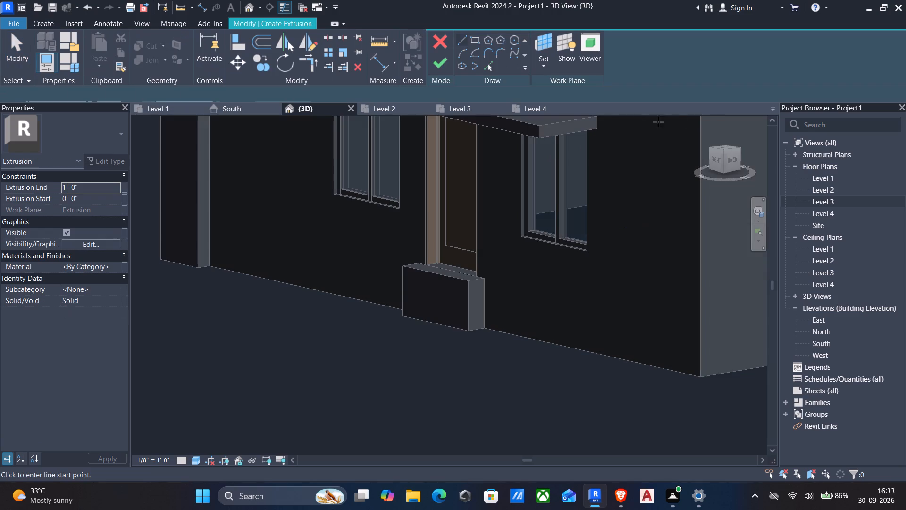
{"action": "left_click", "coordinate": [539, 66]}
{"action": "left_click", "coordinate": [555, 111]}
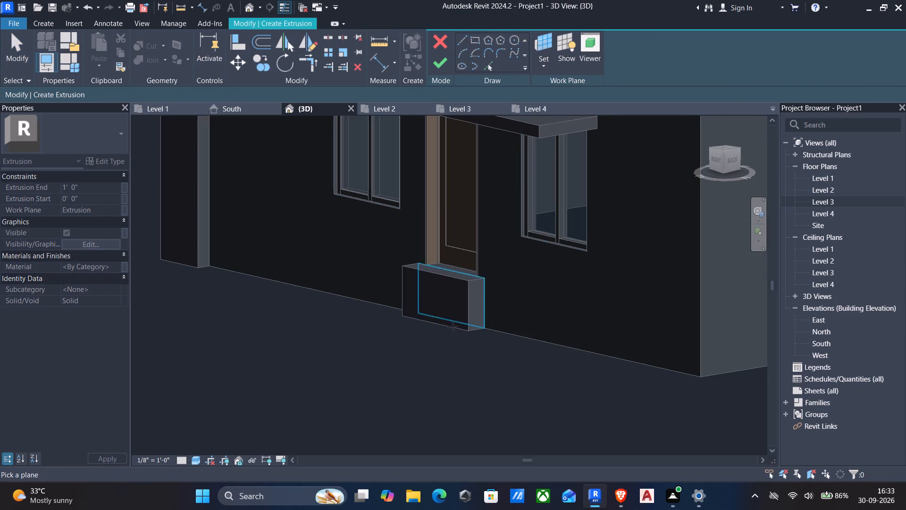
{"action": "left_click", "coordinate": [448, 280]}
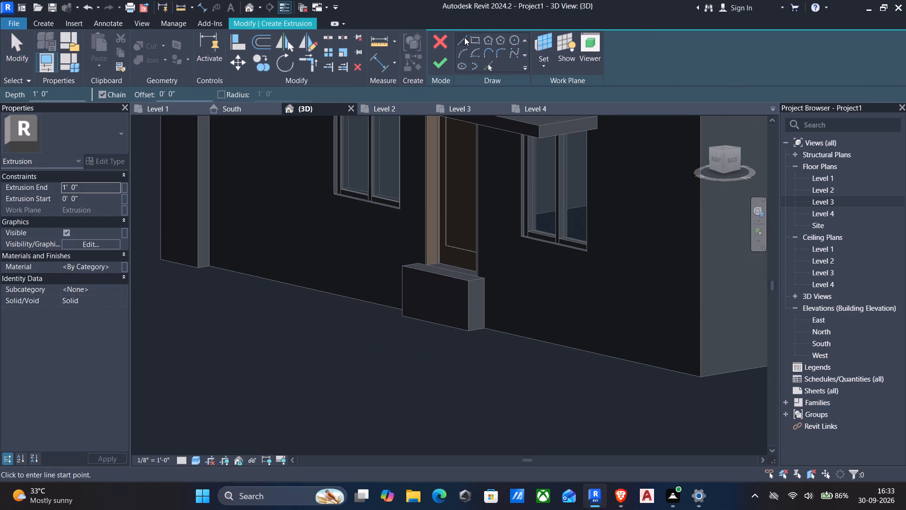
{"action": "left_click", "coordinate": [472, 41]}
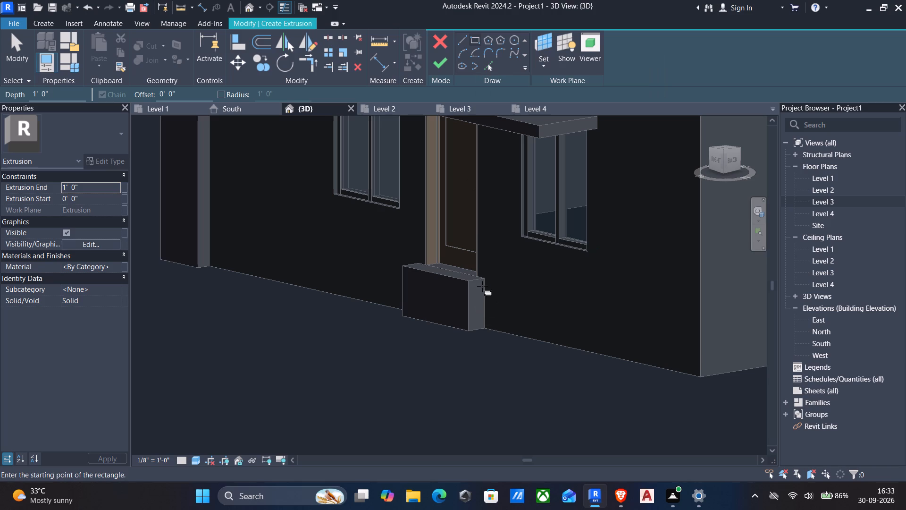
{"action": "scroll", "coordinate": [470, 282], "scroll_direction": "up", "scroll_amount": 4}
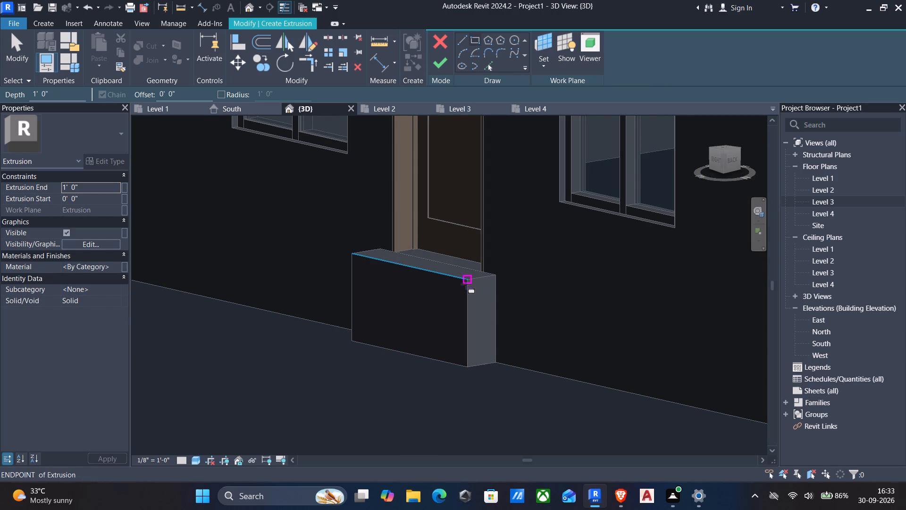
{"action": "scroll", "coordinate": [466, 284], "scroll_direction": "up", "scroll_amount": 5}
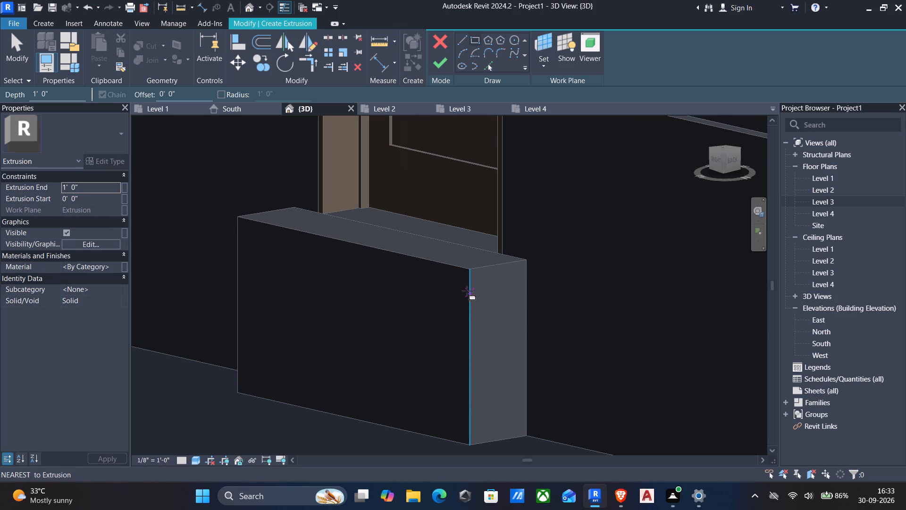
{"action": "left_click_drag", "start_coordinate": [467, 271], "coordinate": [464, 275]}
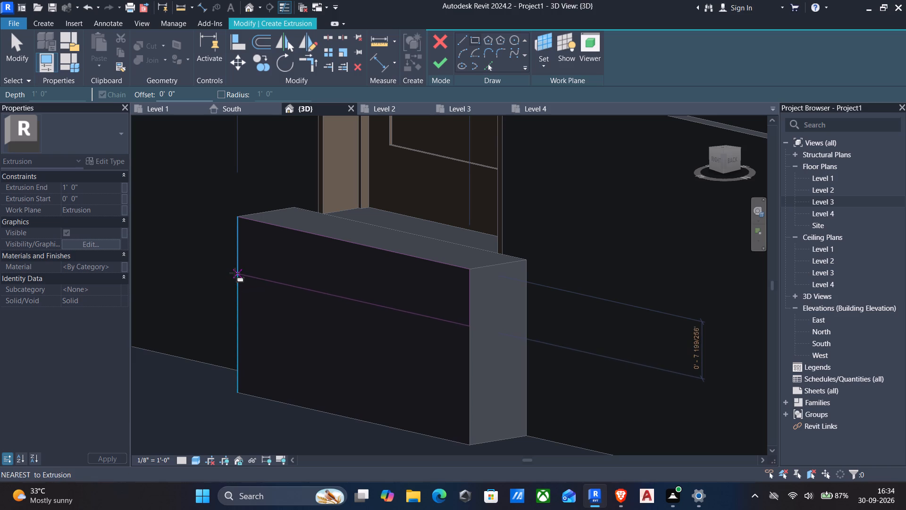
{"action": "left_click", "coordinate": [235, 273]}
{"action": "key", "text": "Escape"}
{"action": "key", "text": "Escape"}
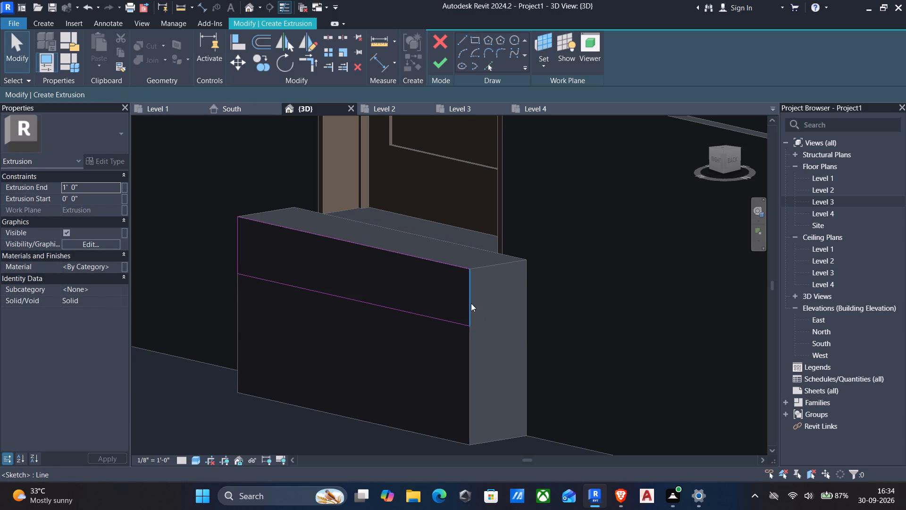
Set the rectangle's lower edge 8" below its top edge.
{"action": "left_click", "coordinate": [470, 303]}
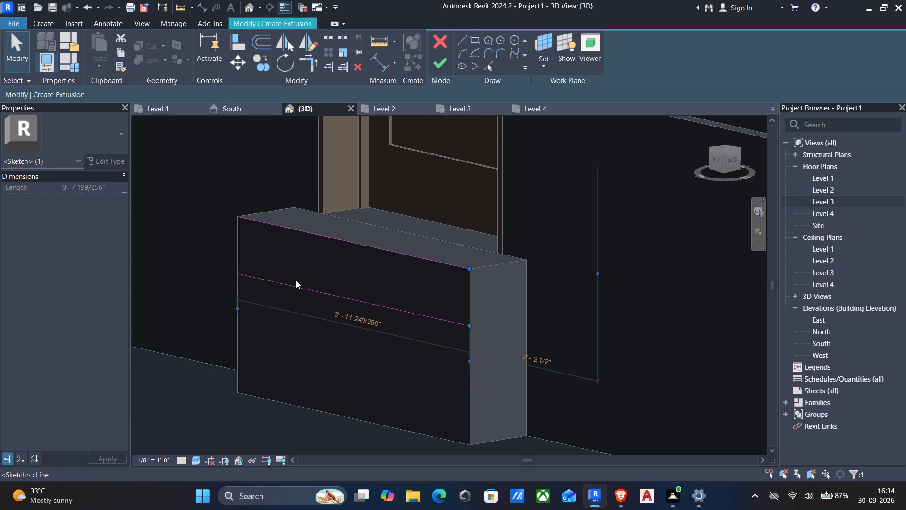
{"action": "left_click", "coordinate": [299, 288]}
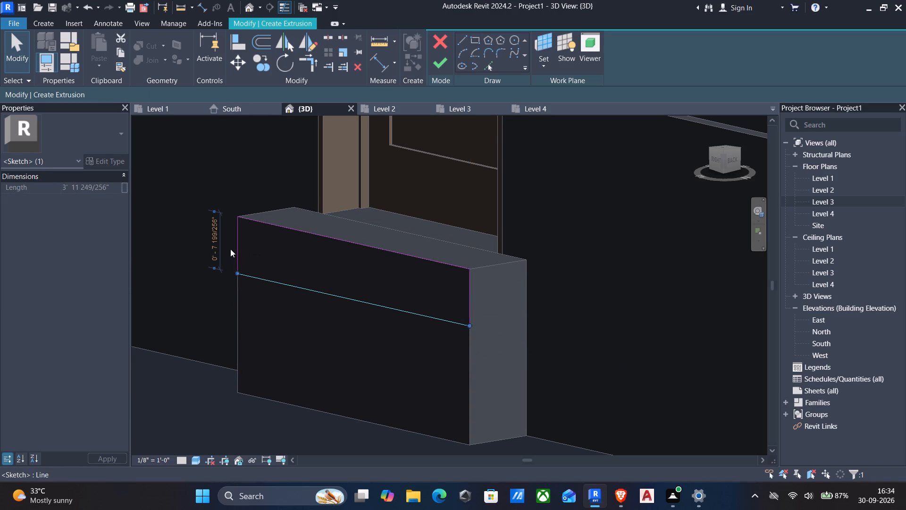
{"action": "left_click", "coordinate": [215, 249]}
{"action": "key", "text": "8"}
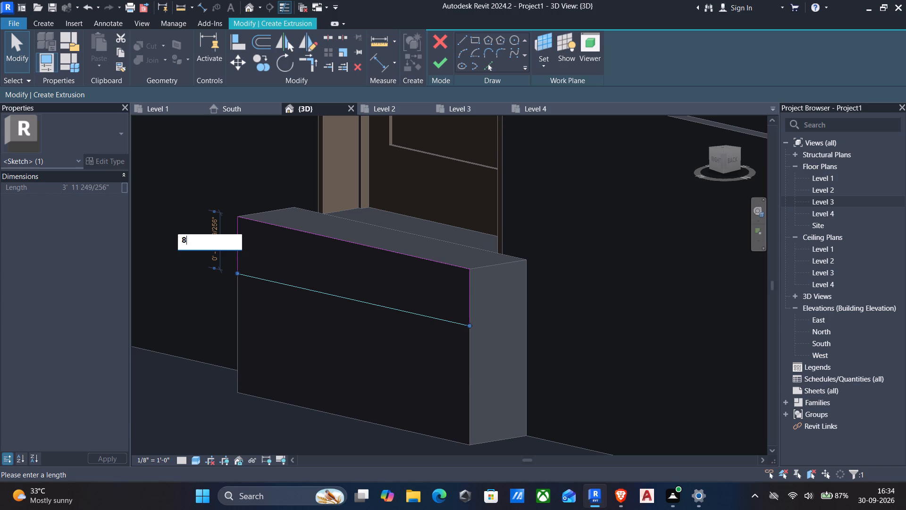
{"action": "key", "text": "shift+quotedbl"}
{"action": "key", "text": "Return"}
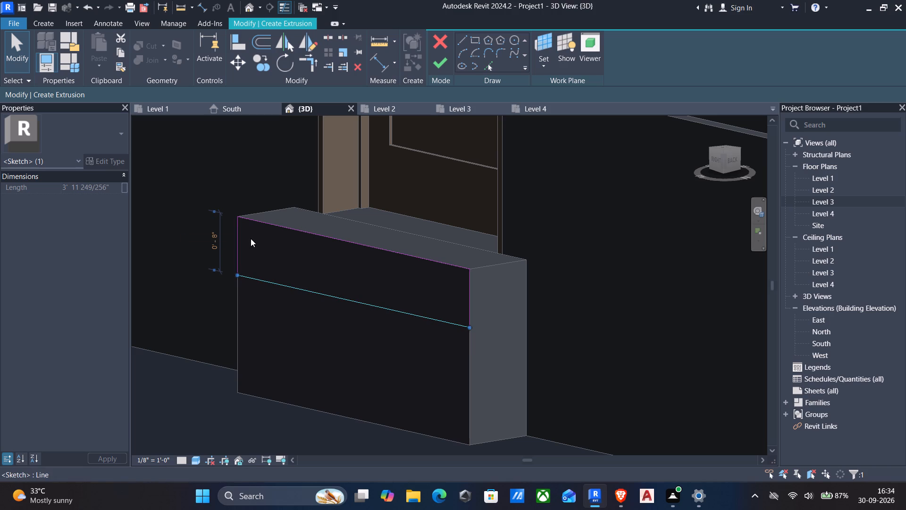
{"action": "key", "text": "Escape"}
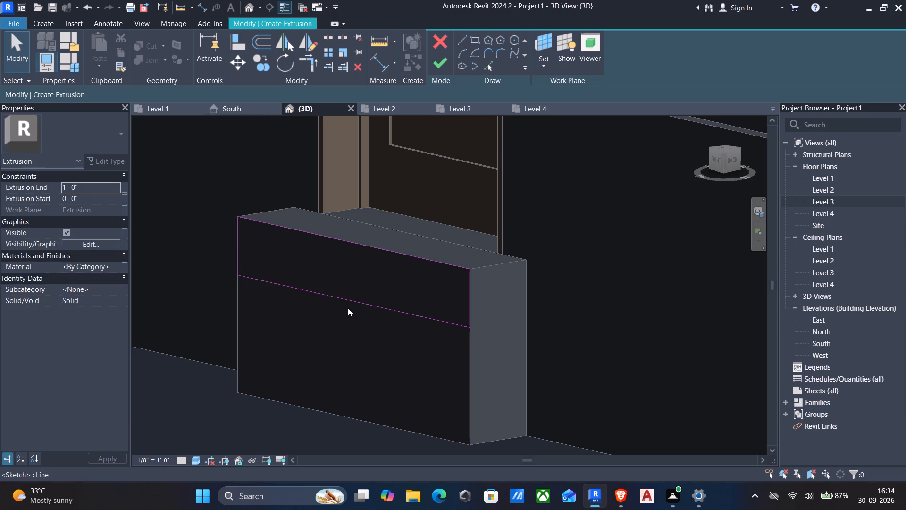
Delete the rectangle's top line and both side lines, keeping only the lower horizontal line.
{"action": "left_click", "coordinate": [354, 246]}
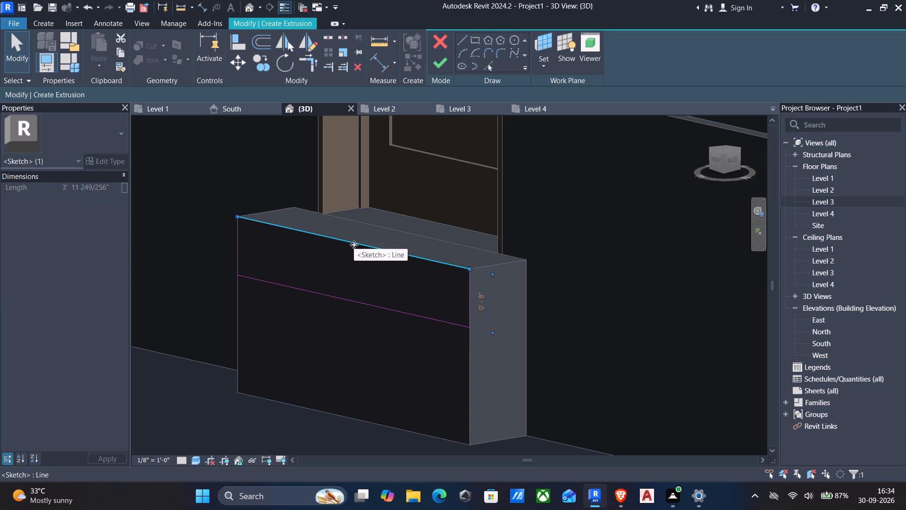
{"action": "key", "text": "Delete"}
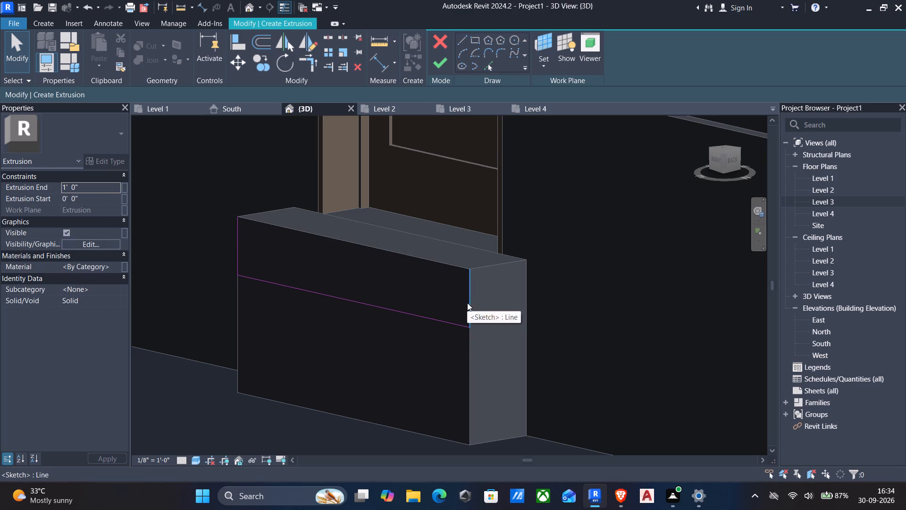
{"action": "left_click", "coordinate": [467, 303]}
{"action": "key", "text": "Delete"}
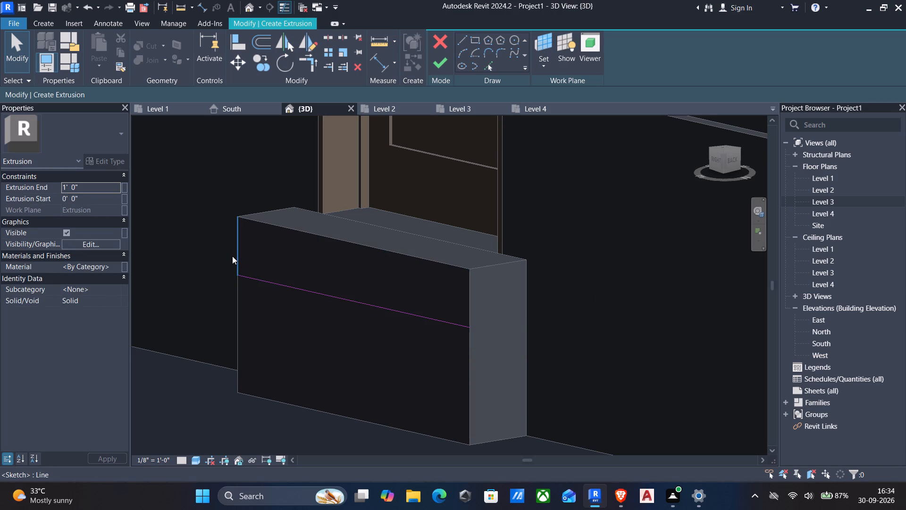
{"action": "left_click", "coordinate": [235, 256]}
{"action": "key", "text": "Delete"}
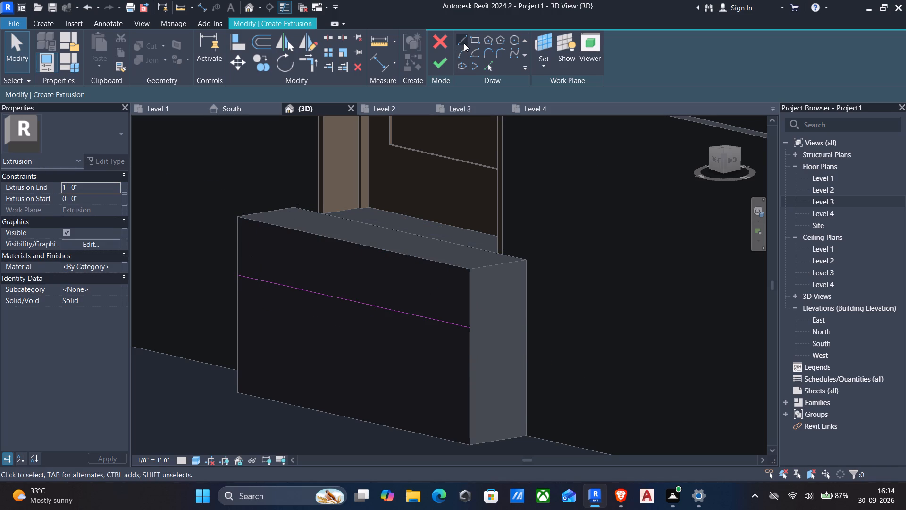
Draw a full-width line parallel to the remaining sketch line, offset 8" below it.
{"action": "left_click", "coordinate": [464, 43]}
{"action": "left_click_drag", "start_coordinate": [190, 91], "coordinate": [3, 95]}
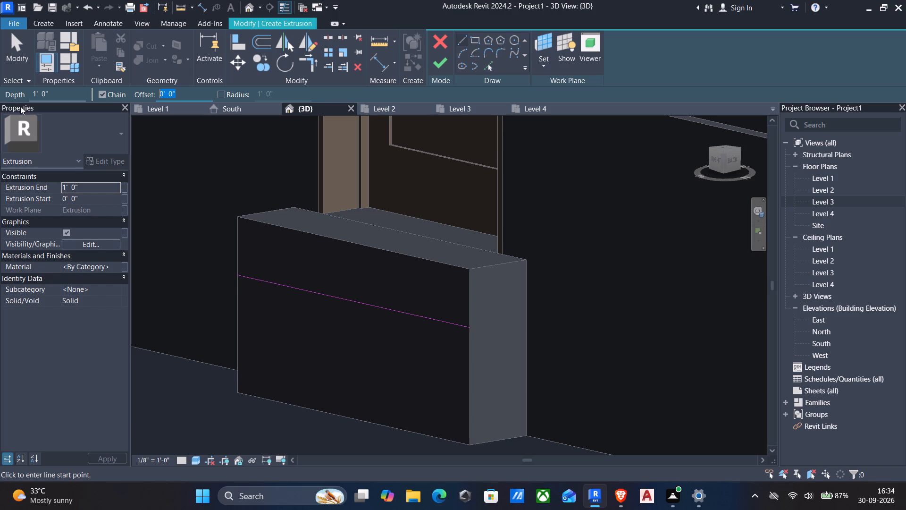
{"action": "key", "text": "8"}
{"action": "key", "text": "shift+quotedbl"}
{"action": "key", "text": "Return"}
{"action": "left_click", "coordinate": [235, 277]}
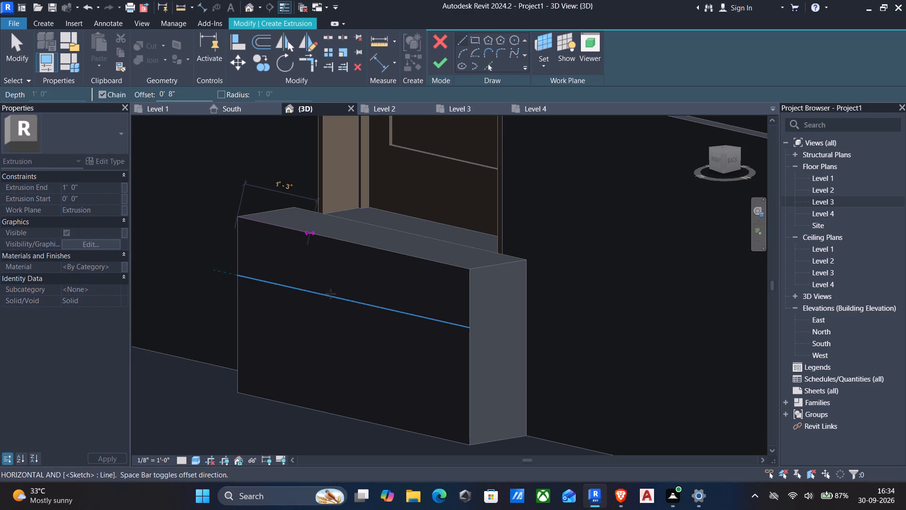
{"action": "key", "text": "space"}
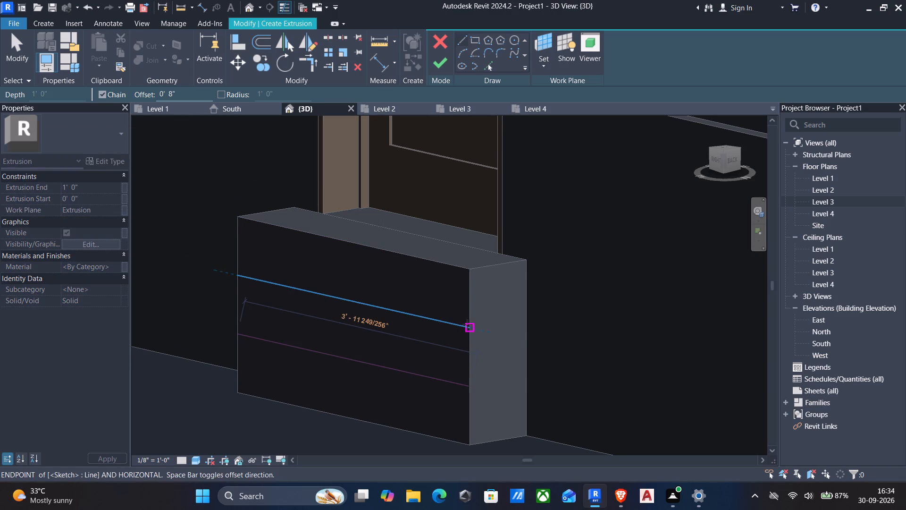
{"action": "left_click", "coordinate": [467, 324]}
{"action": "key", "text": "Escape"}
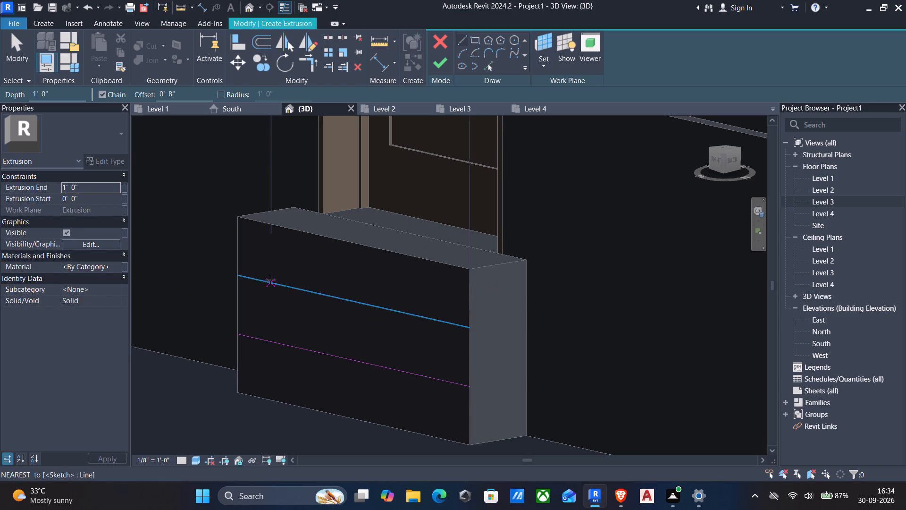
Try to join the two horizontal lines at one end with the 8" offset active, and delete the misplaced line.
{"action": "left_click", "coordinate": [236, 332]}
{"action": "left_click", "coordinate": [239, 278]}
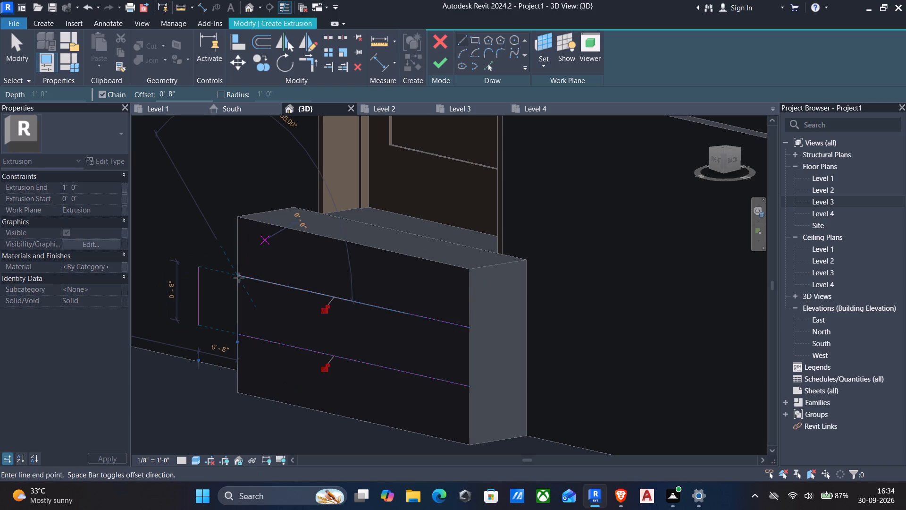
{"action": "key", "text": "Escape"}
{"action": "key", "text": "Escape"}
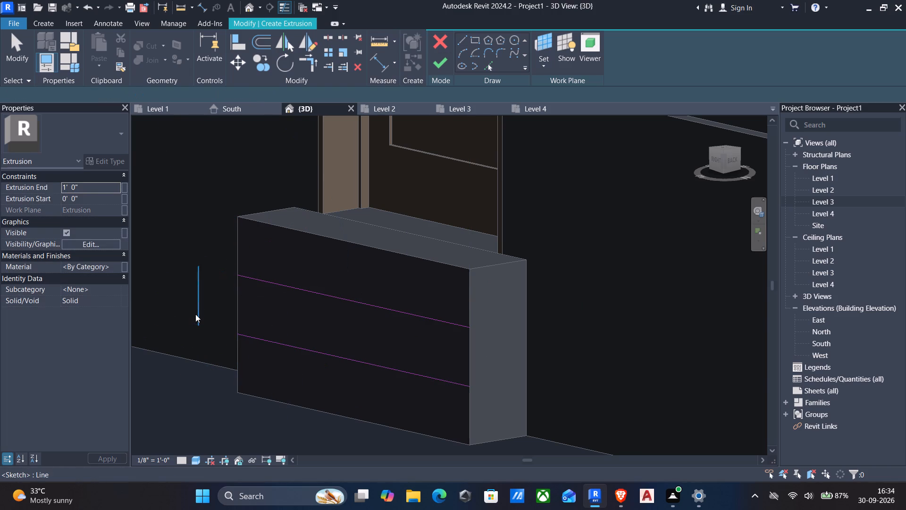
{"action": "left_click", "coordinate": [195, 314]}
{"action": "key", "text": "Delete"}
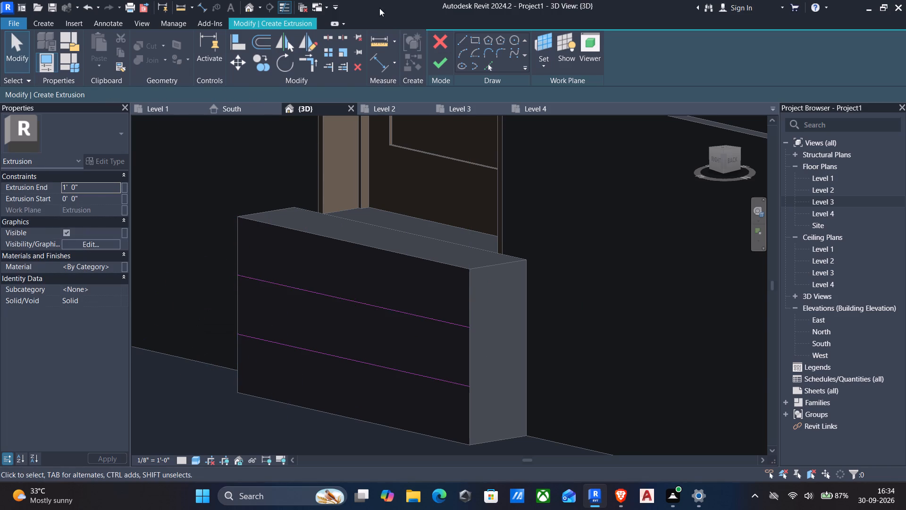
Draw vertical lines with zero offset joining both ends of the two horizontal lines to close the 8" high profile.
{"action": "left_click", "coordinate": [463, 39]}
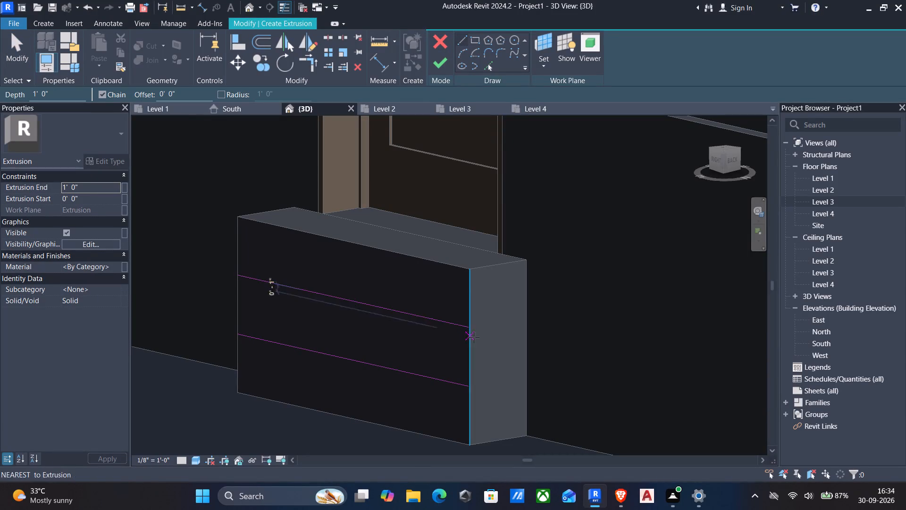
{"action": "left_click", "coordinate": [470, 326]}
{"action": "left_click", "coordinate": [469, 384]}
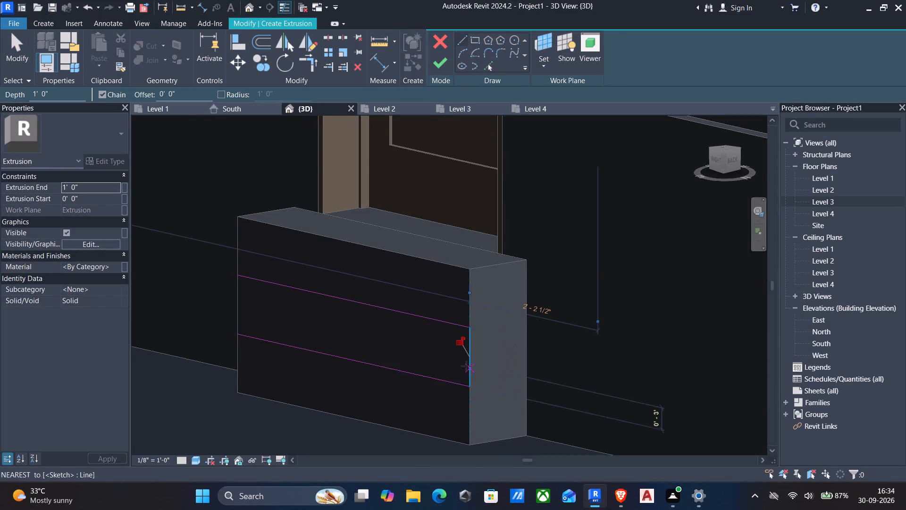
{"action": "left_click", "coordinate": [239, 278]}
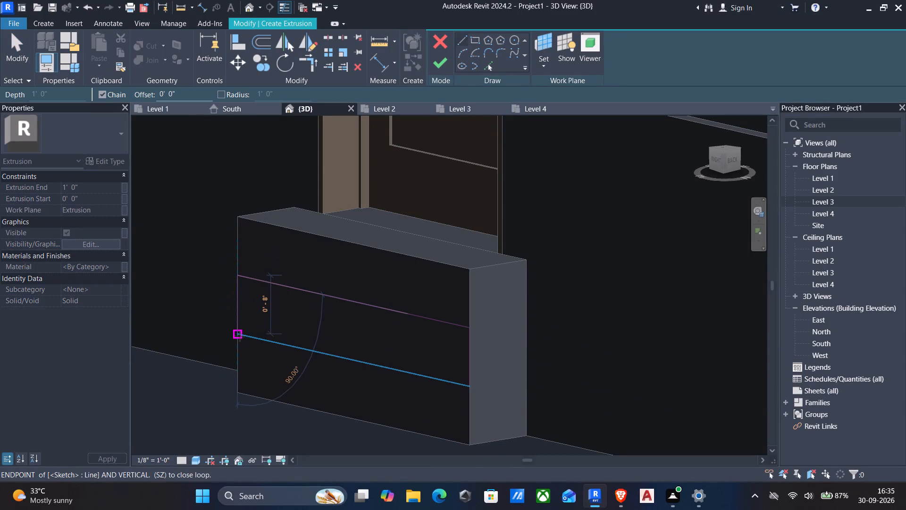
{"action": "left_click", "coordinate": [240, 336]}
{"action": "key", "text": "Escape"}
{"action": "scroll", "coordinate": [253, 352], "scroll_direction": "down", "scroll_amount": 2}
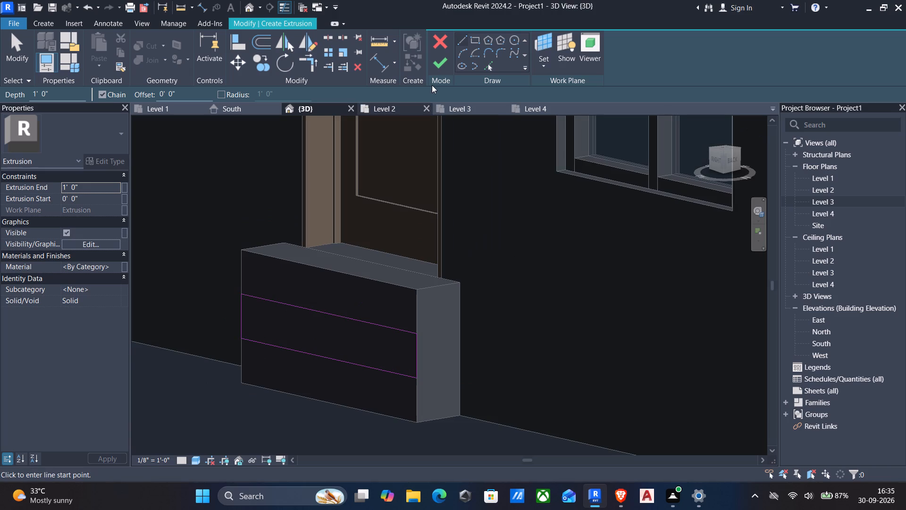
Finish the 8" high step profile and set its extrusion depth to 10".
{"action": "left_click", "coordinate": [436, 62]}
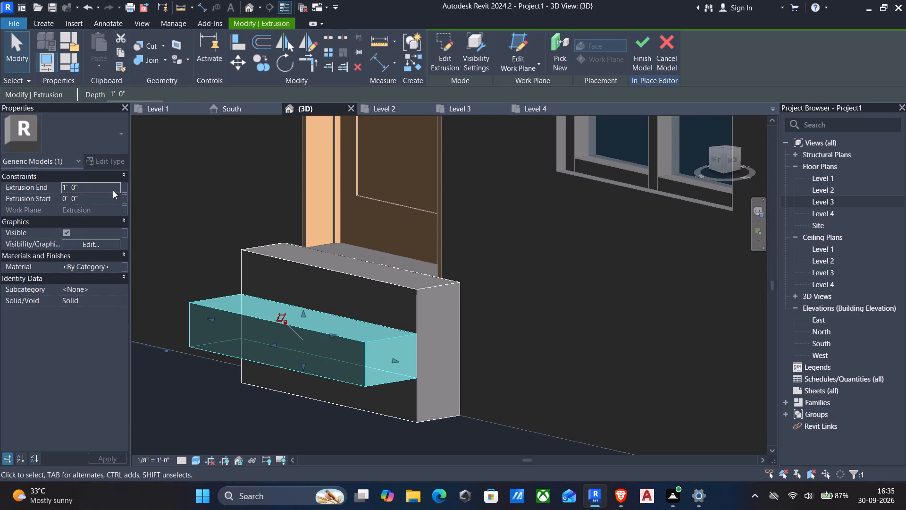
{"action": "left_click", "coordinate": [111, 191]}
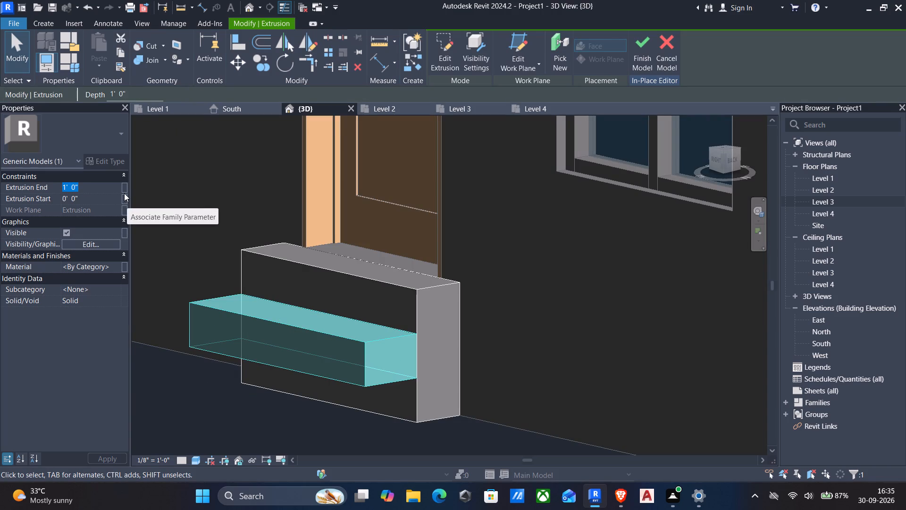
{"action": "type", "text": "10\""}
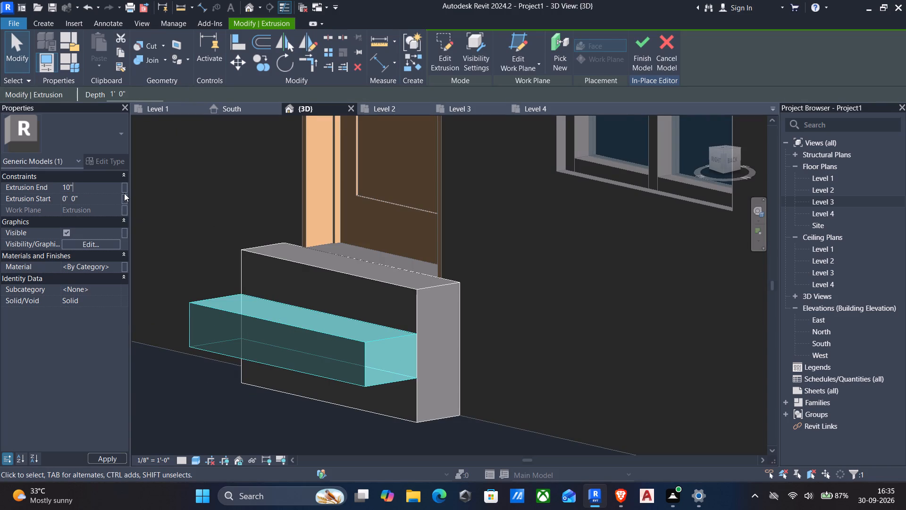
{"action": "key", "text": "Return"}
{"action": "scroll", "coordinate": [278, 226], "scroll_direction": "down", "scroll_amount": 1}
{"action": "key", "text": "Escape"}
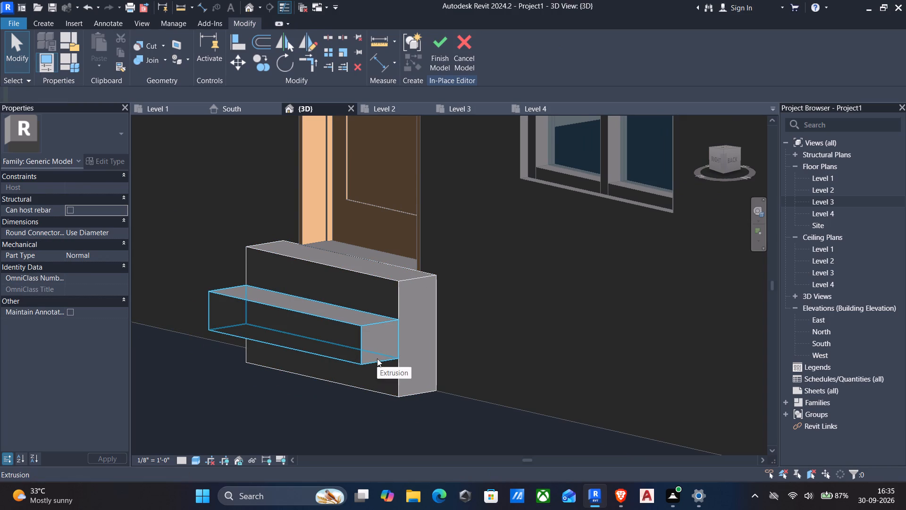
Stretch the new step's underside down to the base of the top step block at ground level.
{"action": "left_click", "coordinate": [377, 358]}
{"action": "left_click_drag", "start_coordinate": [300, 348], "coordinate": [302, 356]}
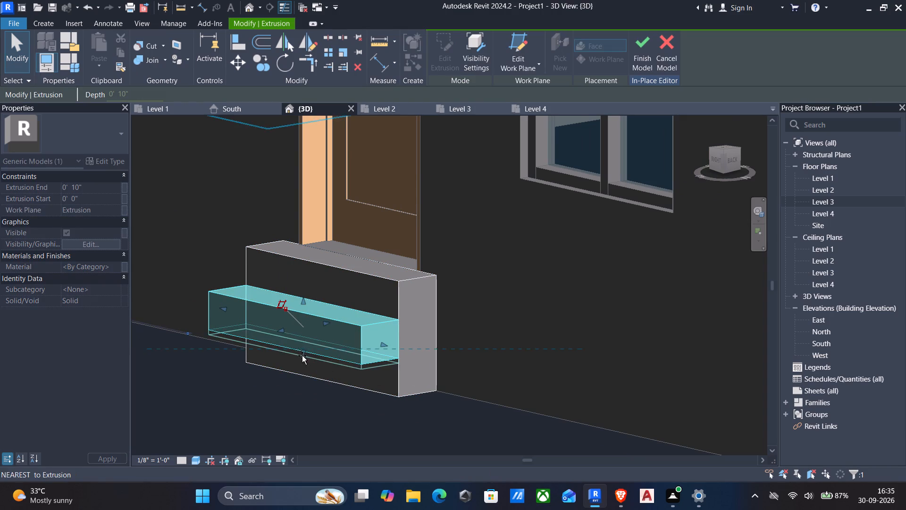
{"action": "left_click_drag", "start_coordinate": [302, 356], "coordinate": [306, 380]}
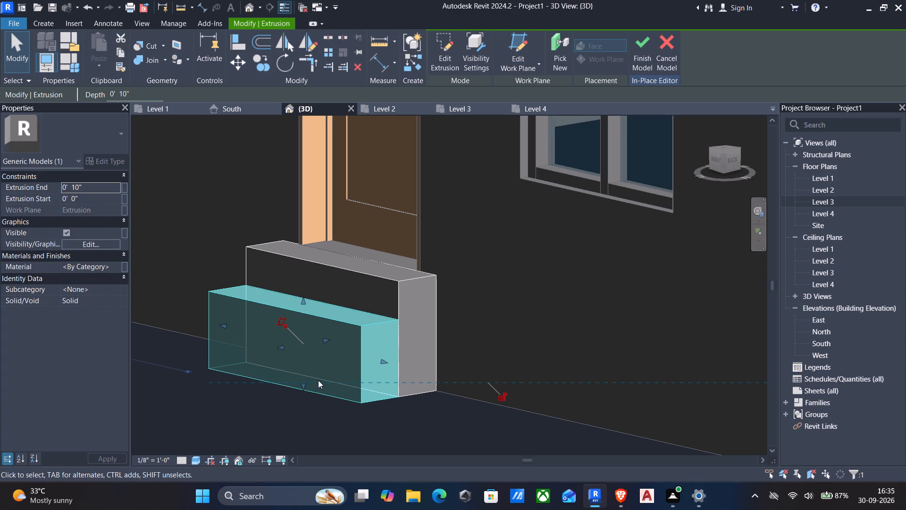
{"action": "key", "text": "Escape"}
{"action": "left_click", "coordinate": [297, 313]}
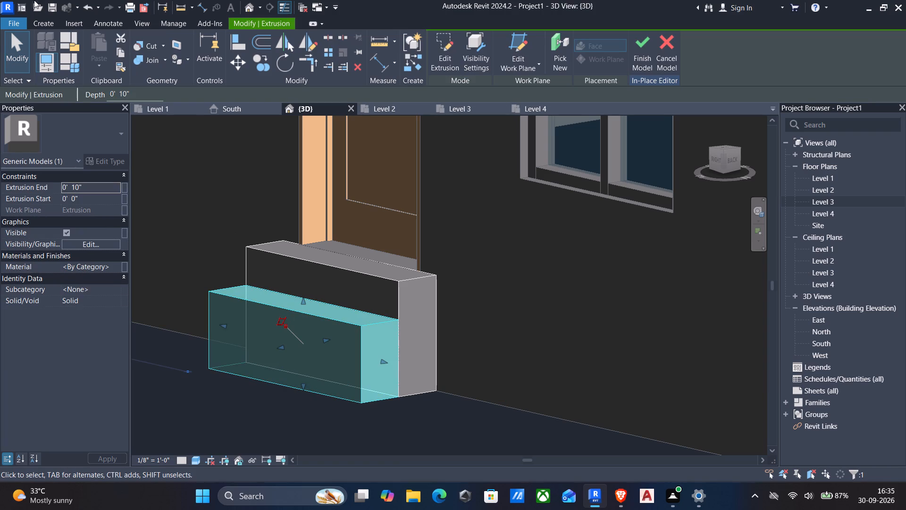
Start a new extrusion on the second step's front face and sketch a full-width rectangle 8" high along its bottom edge.
{"action": "left_click", "coordinate": [38, 26]}
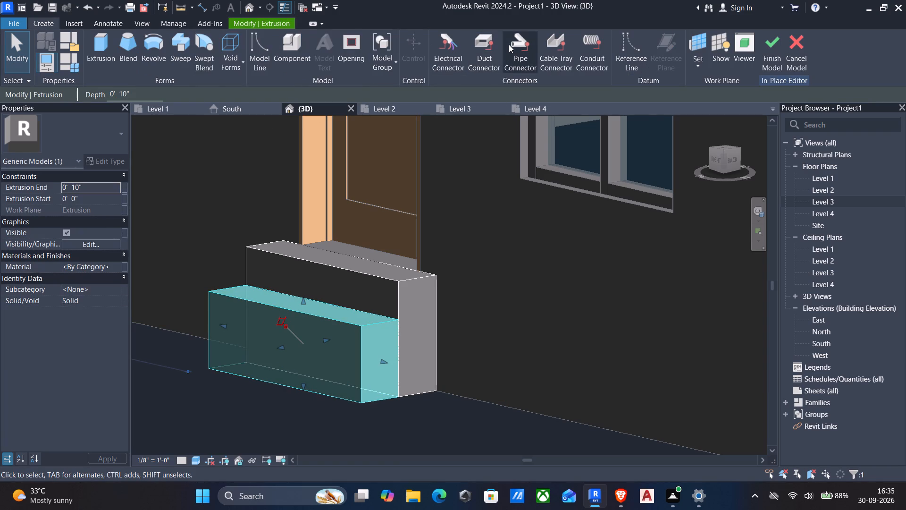
{"action": "left_click", "coordinate": [697, 66]}
{"action": "left_click", "coordinate": [94, 41]}
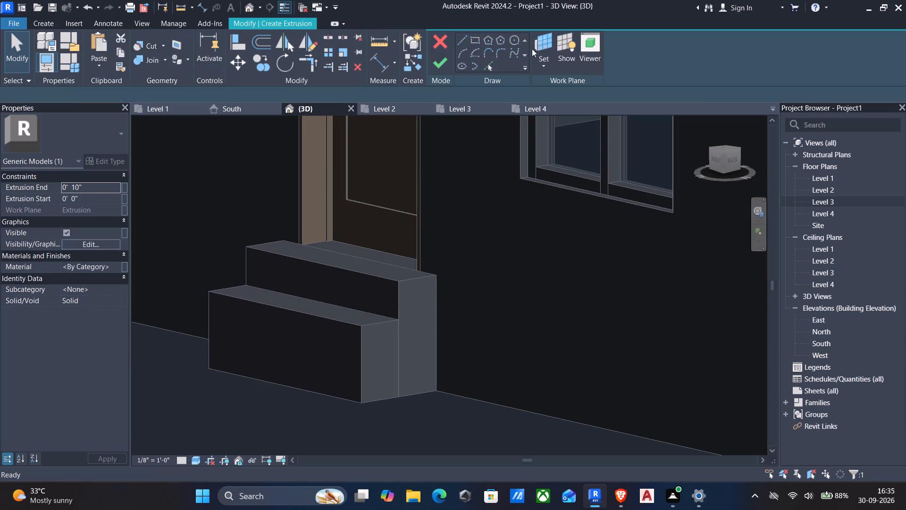
{"action": "left_click", "coordinate": [545, 70]}
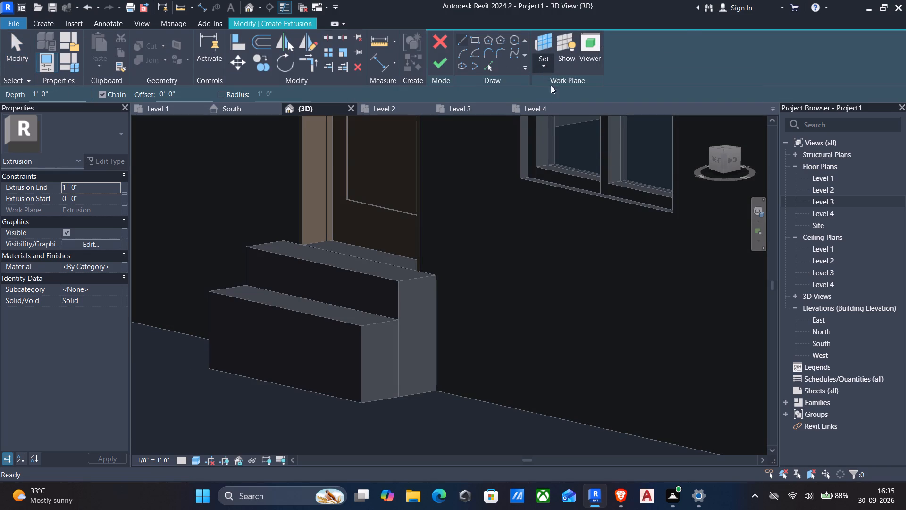
{"action": "left_click", "coordinate": [569, 108]}
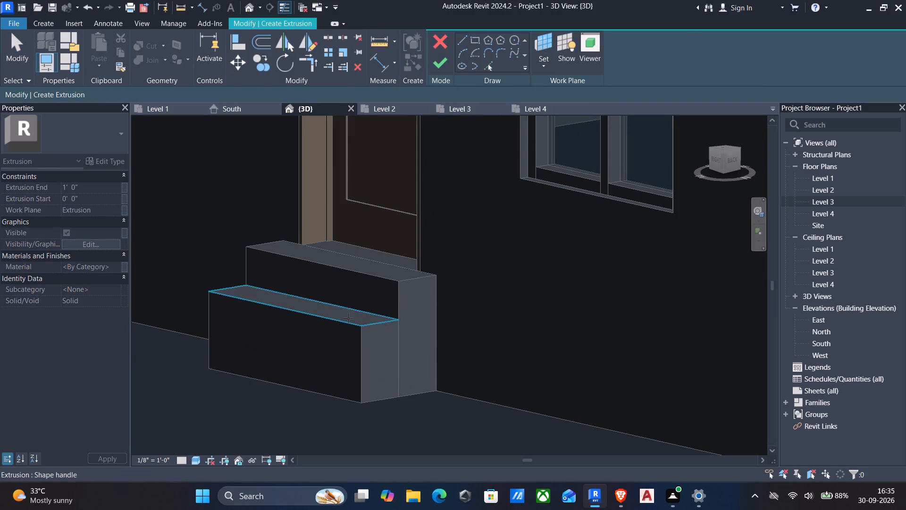
{"action": "left_click", "coordinate": [358, 342]}
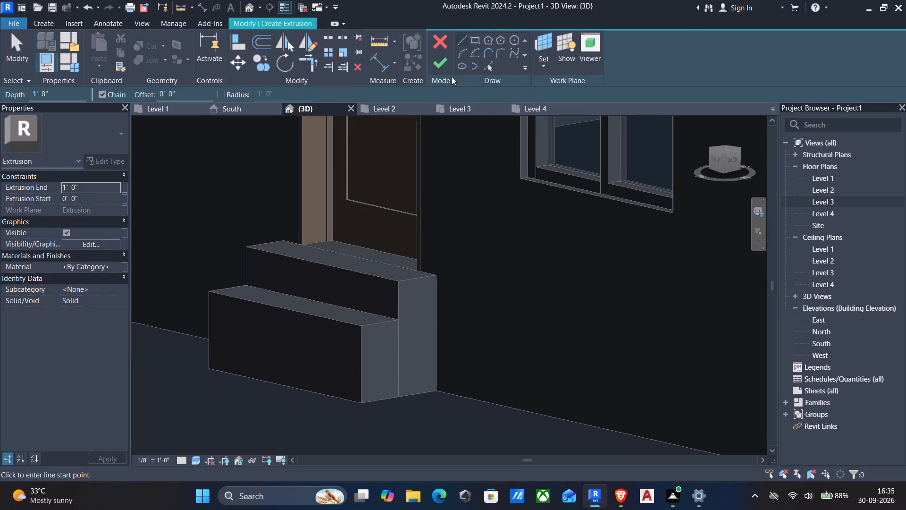
{"action": "left_click", "coordinate": [477, 42]}
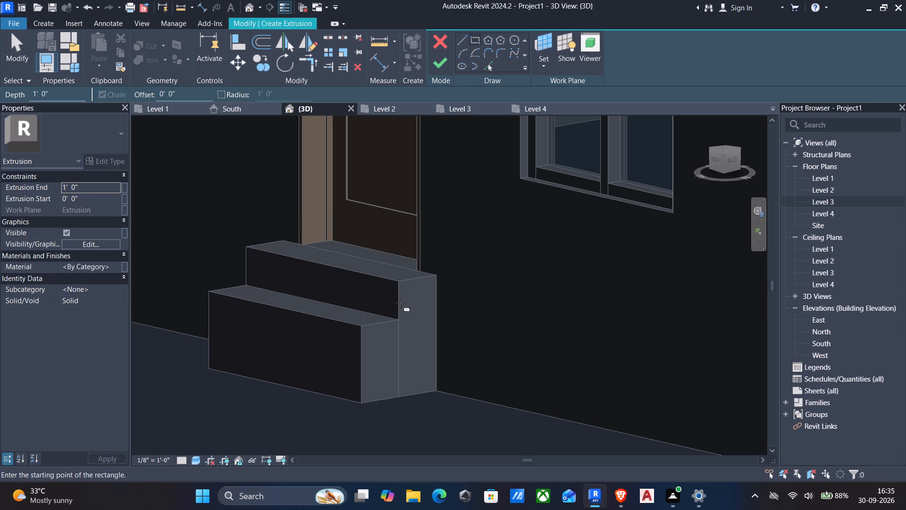
{"action": "left_click", "coordinate": [359, 400]}
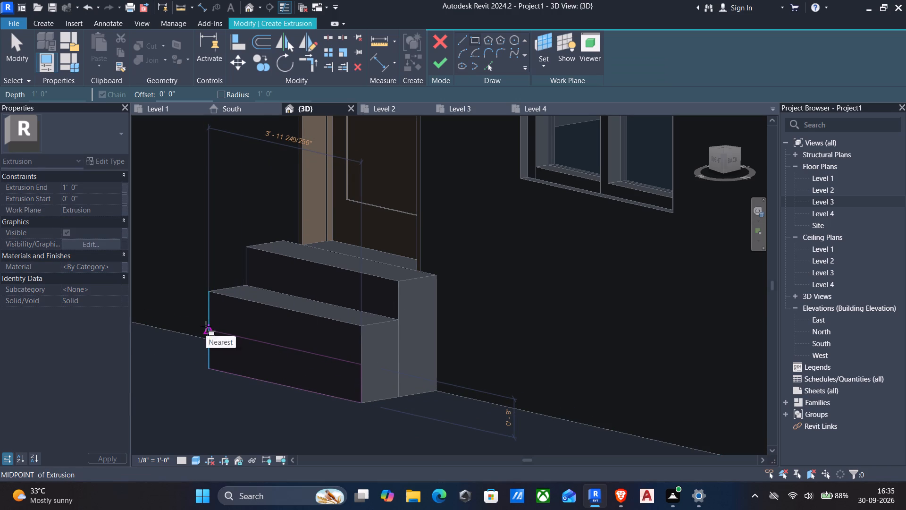
{"action": "left_click", "coordinate": [206, 326]}
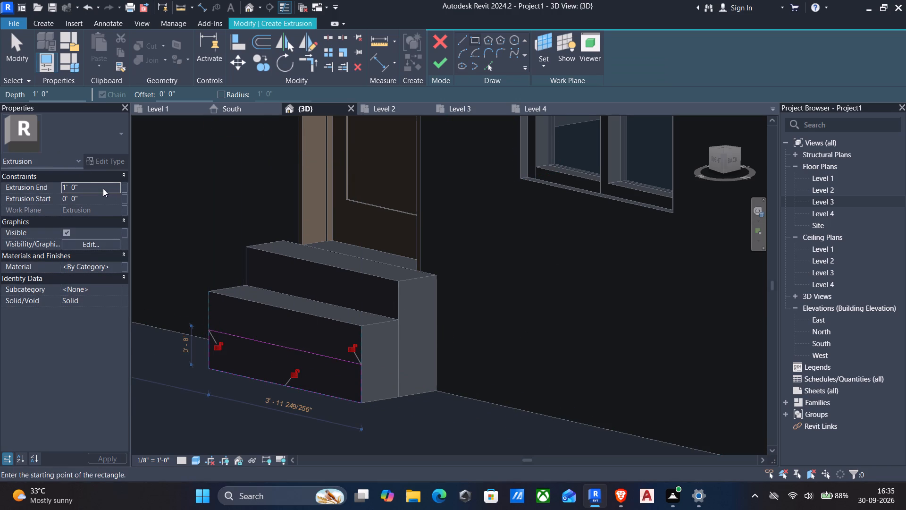
Extrude the rectangle 10" outward as the lowest step and finish the in-place model.
{"action": "left_click", "coordinate": [103, 188]}
{"action": "key", "text": "1"}
{"action": "key", "text": "0"}
{"action": "key", "text": "shift+quotedbl"}
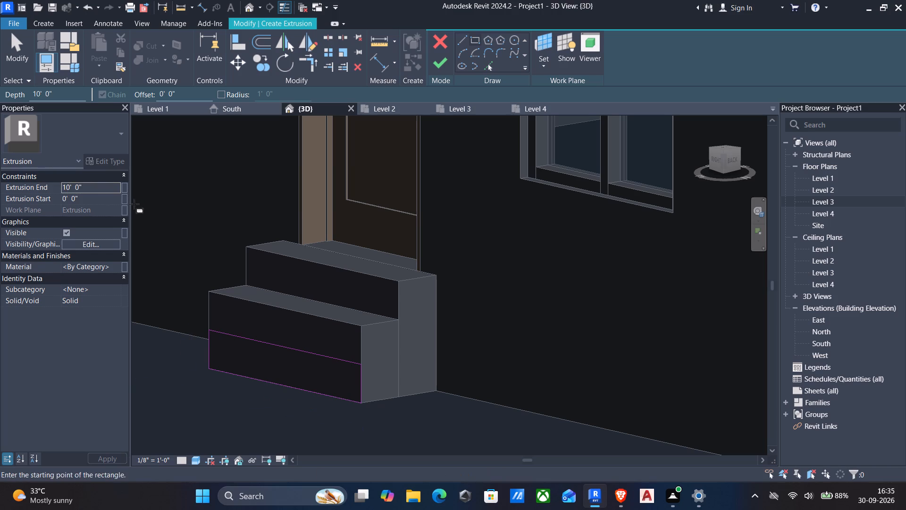
{"action": "key", "text": "Return"}
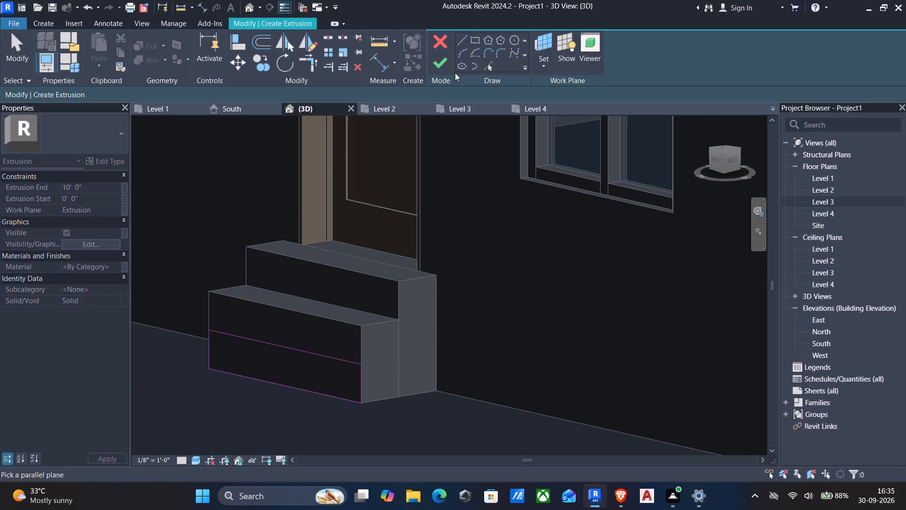
{"action": "left_click", "coordinate": [433, 72]}
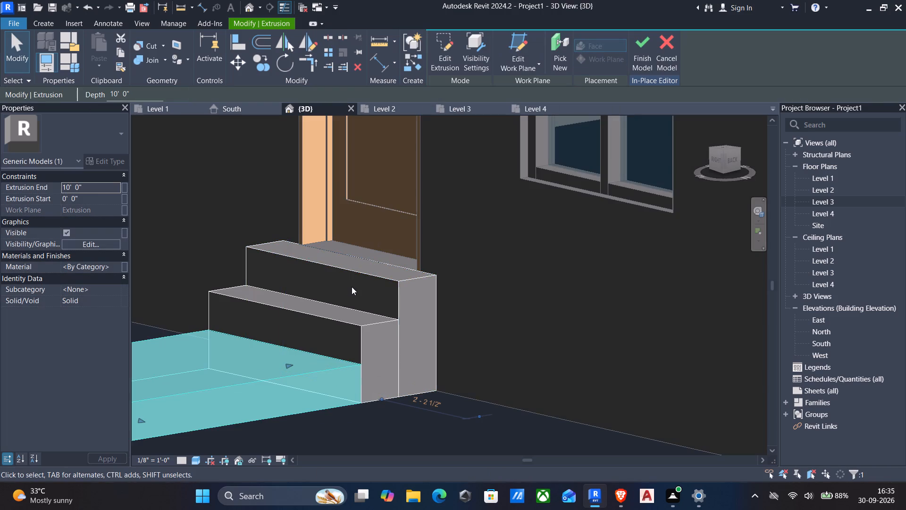
{"action": "scroll", "coordinate": [296, 289], "scroll_direction": "down", "scroll_amount": 4}
{"action": "middle_click_drag", "start_coordinate": [296, 294], "coordinate": [478, 256]}
{"action": "scroll", "coordinate": [471, 256], "scroll_direction": "up", "scroll_amount": 1}
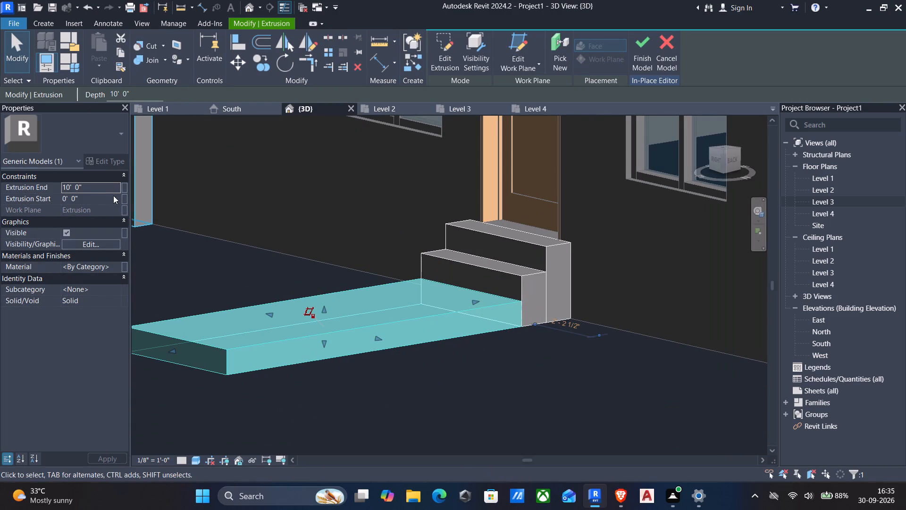
{"action": "left_click", "coordinate": [109, 191]}
{"action": "type", "text": "10\""}
{"action": "key", "text": "Return"}
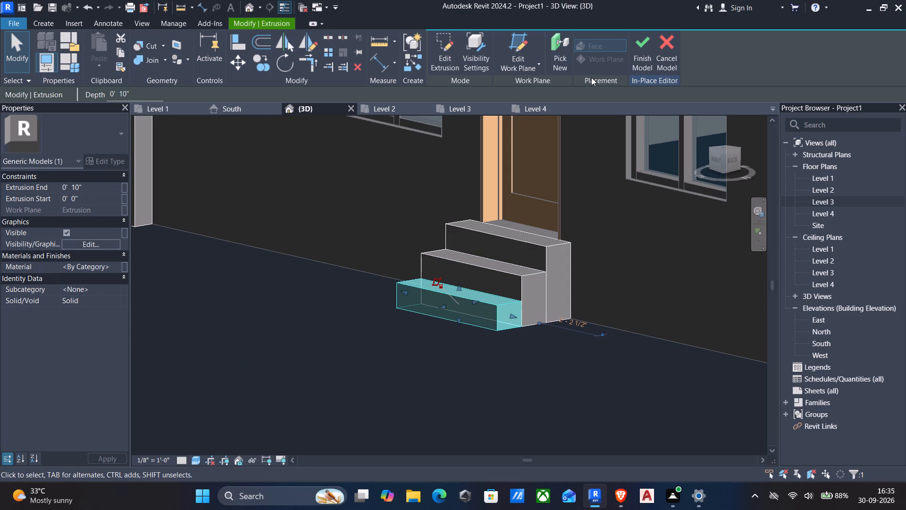
{"action": "left_click", "coordinate": [636, 48]}
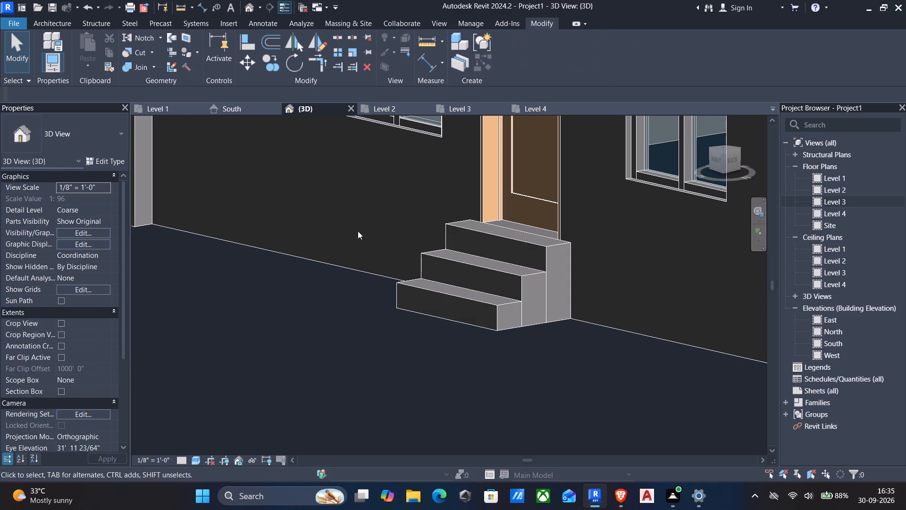
Examine the side entrance steps, the canopy and the whole building from several angles, including from below and the front.
{"action": "middle_click_drag", "start_coordinate": [351, 242], "coordinate": [618, 253], "text": "shift"}
{"action": "scroll", "coordinate": [615, 253], "scroll_direction": "down", "scroll_amount": 2, "text": "shift"}
{"action": "middle_click_drag", "start_coordinate": [599, 296], "coordinate": [571, 302], "text": "shift"}
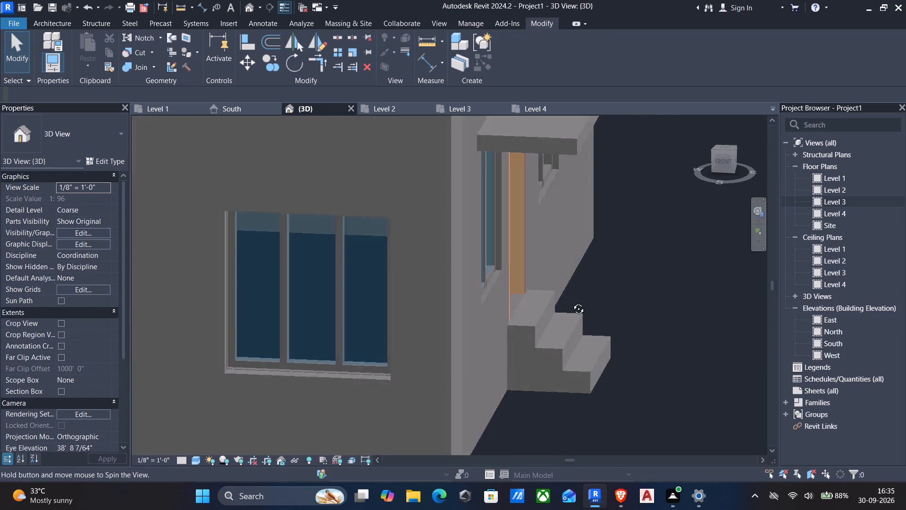
{"action": "middle_click_drag", "start_coordinate": [571, 302], "coordinate": [417, 303], "text": "shift"}
{"action": "scroll", "coordinate": [418, 304], "scroll_direction": "down", "scroll_amount": 2, "text": "shift"}
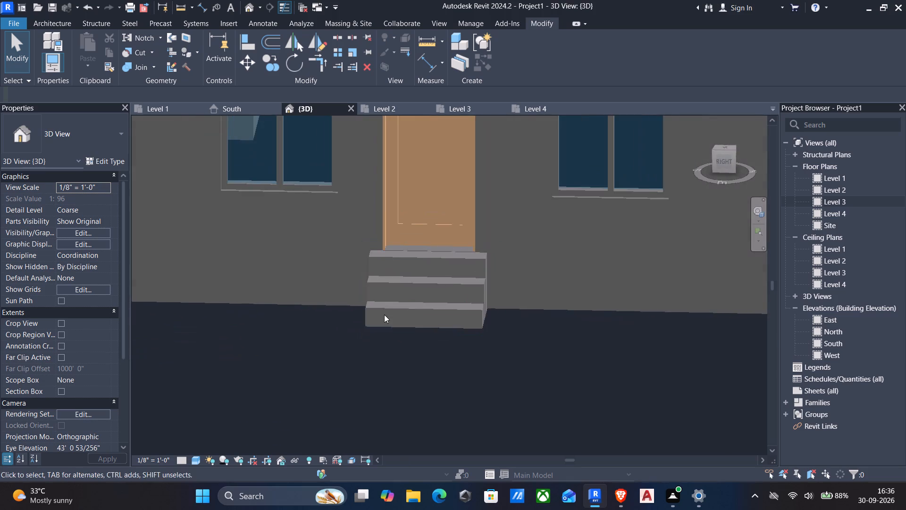
{"action": "middle_click_drag", "start_coordinate": [384, 314], "coordinate": [574, 287]}
{"action": "scroll", "coordinate": [575, 287], "scroll_direction": "down", "scroll_amount": 3}
{"action": "middle_click_drag", "start_coordinate": [333, 368], "coordinate": [486, 355], "text": "shift"}
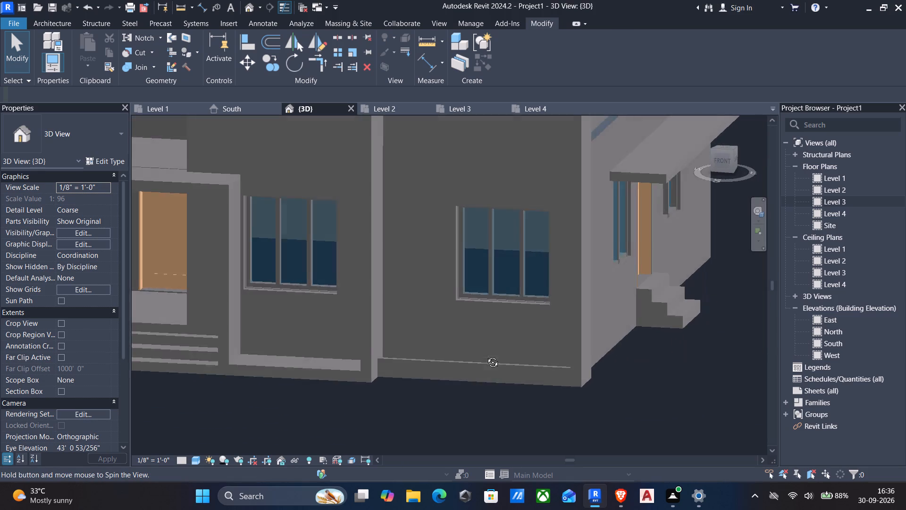
{"action": "middle_click_drag", "start_coordinate": [486, 355], "coordinate": [485, 357], "text": "shift"}
{"action": "scroll", "coordinate": [485, 357], "scroll_direction": "down", "scroll_amount": 2, "text": "shift"}
{"action": "middle_click_drag", "start_coordinate": [489, 373], "coordinate": [513, 338]}
{"action": "scroll", "coordinate": [512, 380], "scroll_direction": "down", "scroll_amount": 1}
{"action": "middle_click_drag", "start_coordinate": [513, 392], "coordinate": [476, 390], "text": "shift"}
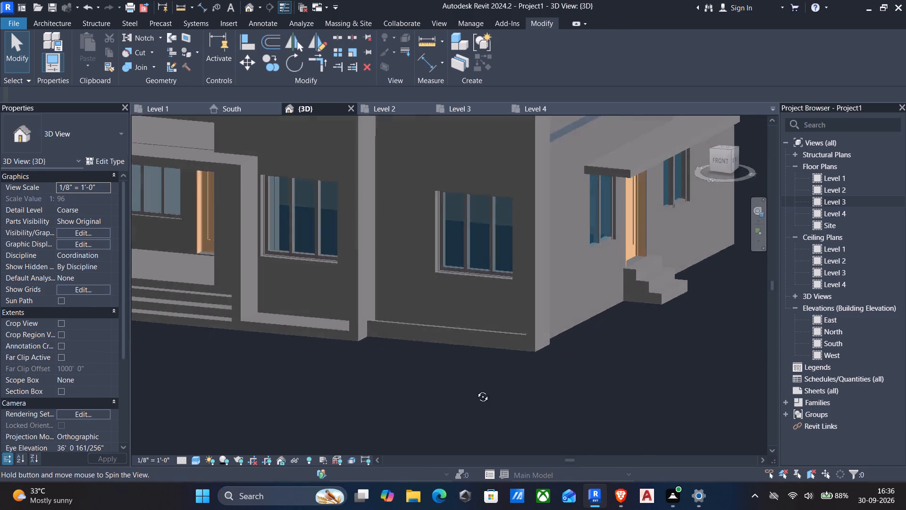
{"action": "middle_click_drag", "start_coordinate": [476, 390], "coordinate": [458, 375], "text": "shift"}
{"action": "scroll", "coordinate": [547, 344], "scroll_direction": "down", "scroll_amount": 2}
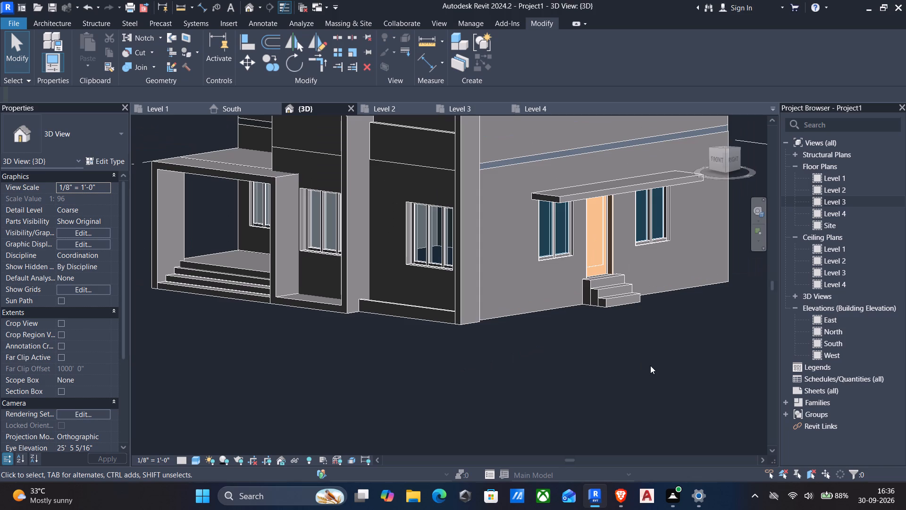
{"action": "scroll", "coordinate": [631, 376], "scroll_direction": "down", "scroll_amount": 1}
{"action": "middle_click_drag", "start_coordinate": [631, 376], "coordinate": [594, 384]}
{"action": "scroll", "coordinate": [589, 379], "scroll_direction": "down", "scroll_amount": 1}
{"action": "middle_click_drag", "start_coordinate": [592, 382], "coordinate": [564, 314], "text": "shift"}
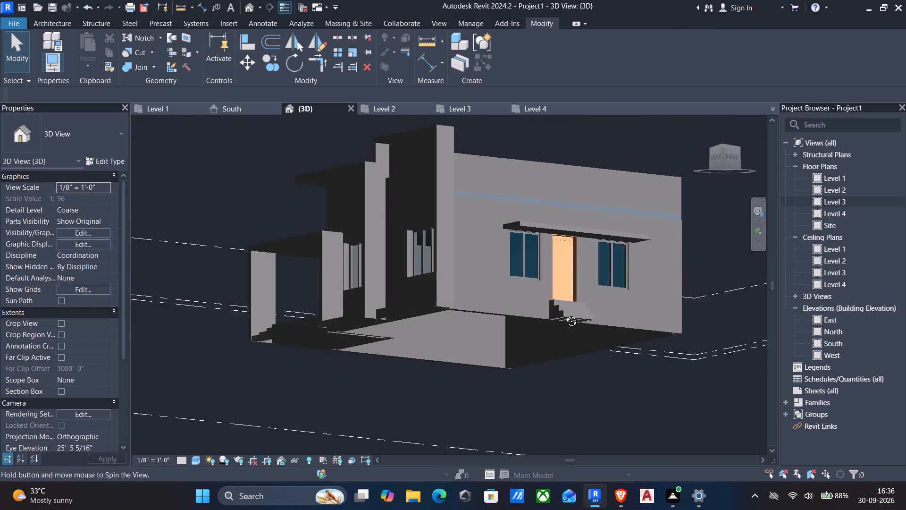
{"action": "middle_click_drag", "start_coordinate": [564, 314], "coordinate": [505, 256], "text": "shift"}
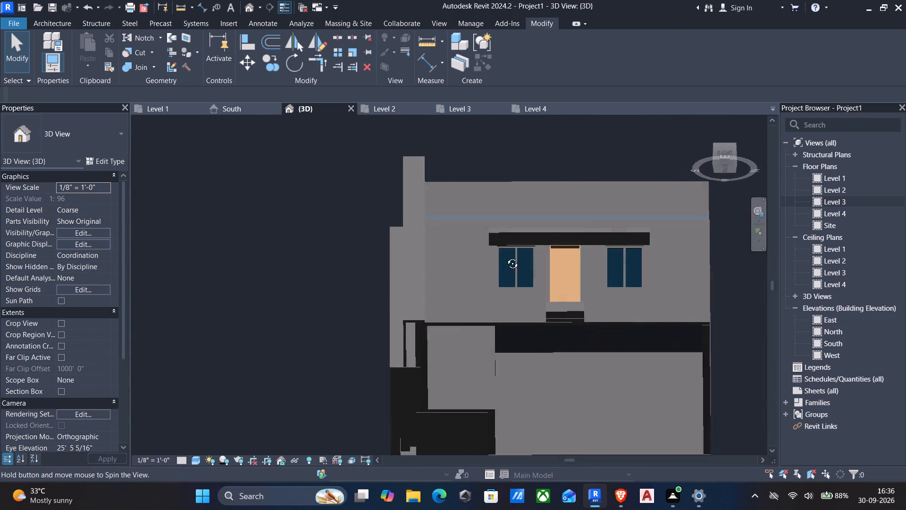
{"action": "middle_click_drag", "start_coordinate": [505, 256], "coordinate": [558, 308], "text": "shift"}
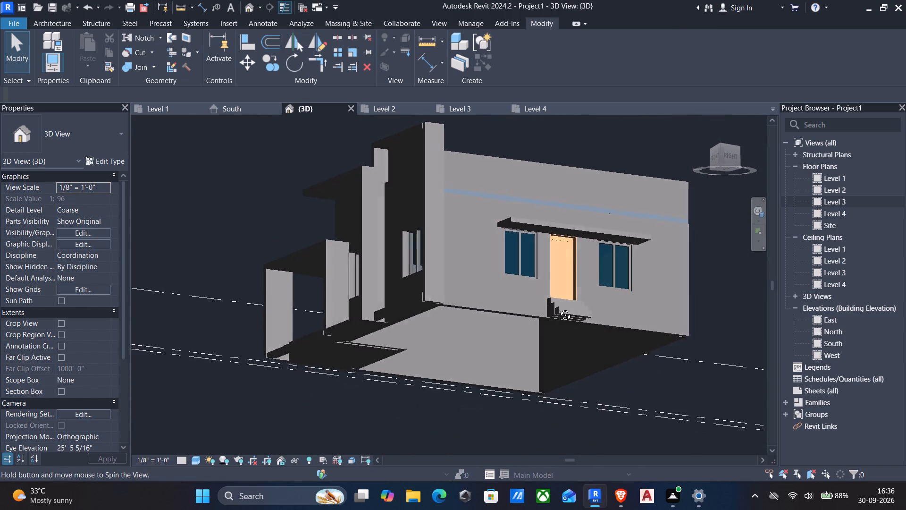
{"action": "middle_click_drag", "start_coordinate": [558, 308], "coordinate": [566, 340], "text": "shift"}
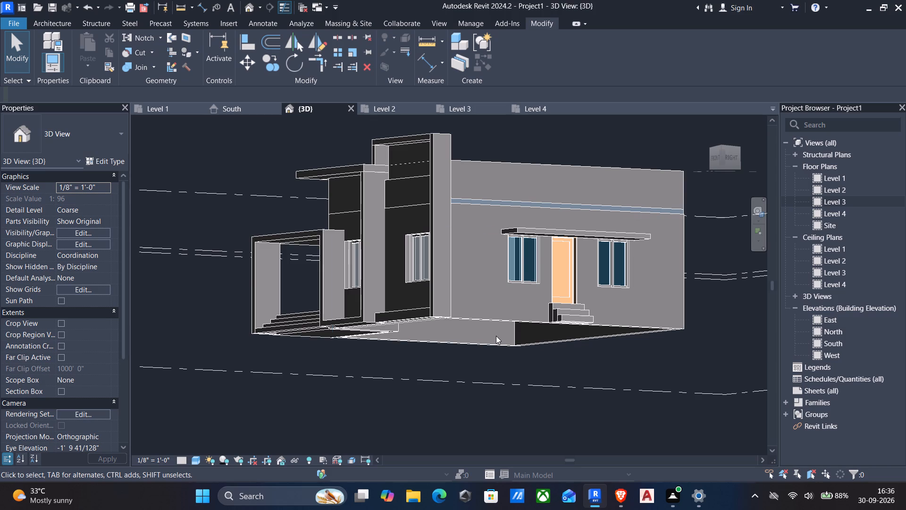
{"action": "middle_click_drag", "start_coordinate": [407, 355], "coordinate": [490, 404], "text": "shift"}
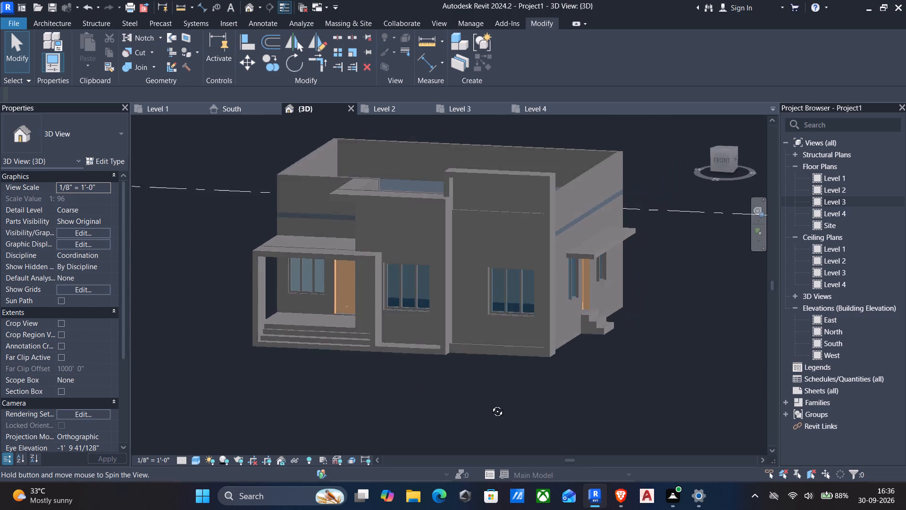
{"action": "middle_click_drag", "start_coordinate": [490, 404], "coordinate": [552, 393], "text": "shift"}
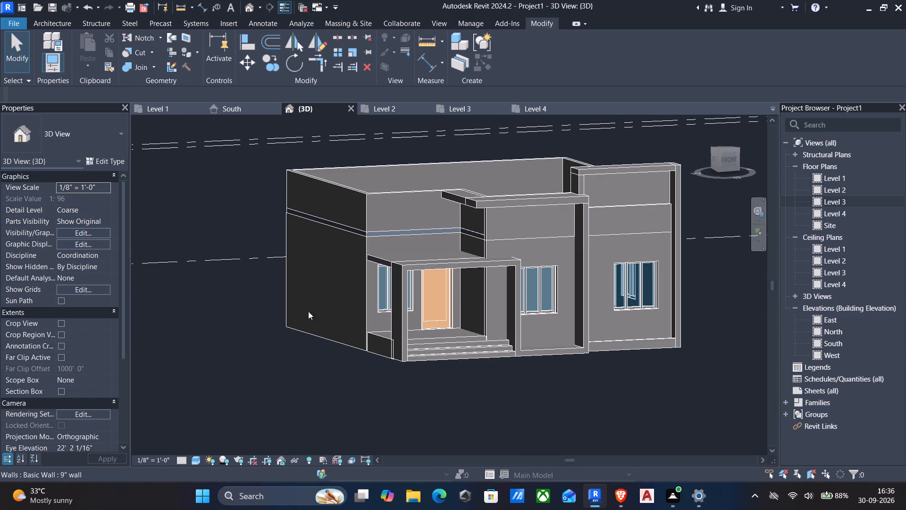
Delete the 6" parapet wall on Level 3 above the front porch.
{"action": "middle_click_drag", "start_coordinate": [368, 345], "coordinate": [340, 347], "text": "shift"}
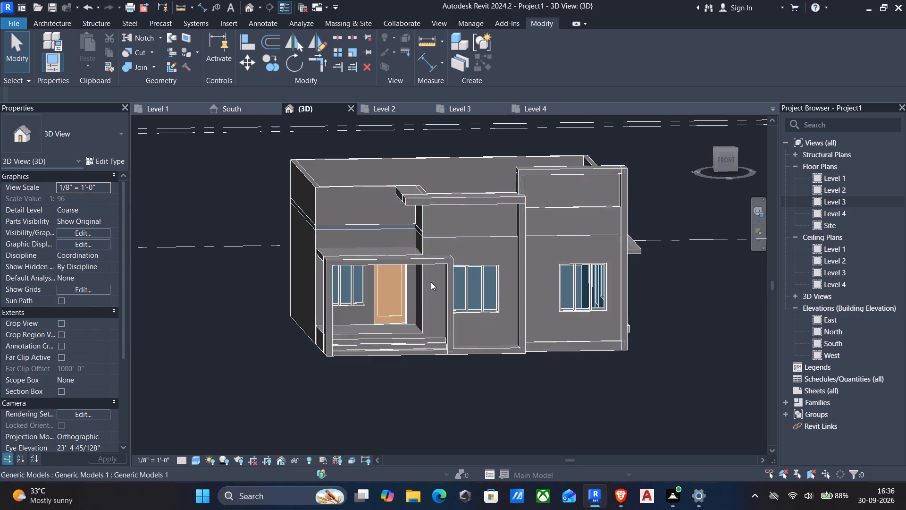
{"action": "left_click", "coordinate": [369, 186]}
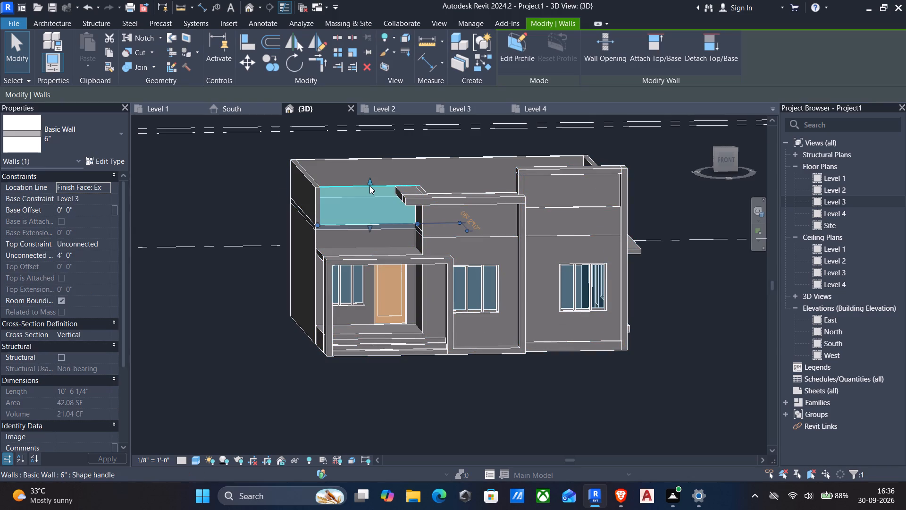
{"action": "key", "text": "Delete"}
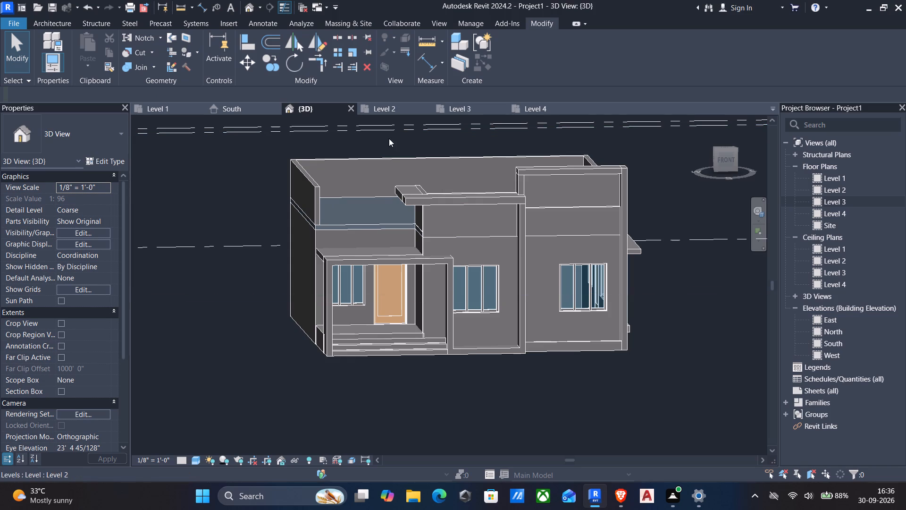
Align the outer face of the 6" side parapet wall on Level 3 with the roof slab's side edge above the porch.
{"action": "middle_click_drag", "start_coordinate": [448, 258], "coordinate": [400, 276], "text": "shift"}
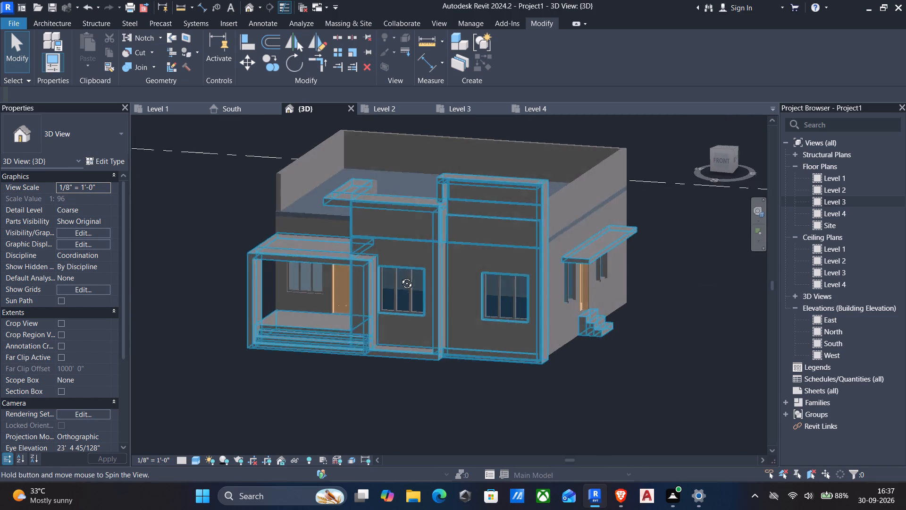
{"action": "middle_click_drag", "start_coordinate": [400, 276], "coordinate": [399, 277], "text": "shift"}
{"action": "scroll", "coordinate": [377, 275], "scroll_direction": "down", "scroll_amount": 2}
{"action": "middle_click_drag", "start_coordinate": [352, 259], "coordinate": [315, 268]}
{"action": "scroll", "coordinate": [316, 257], "scroll_direction": "down", "scroll_amount": 2}
{"action": "middle_click_drag", "start_coordinate": [331, 240], "coordinate": [339, 314]}
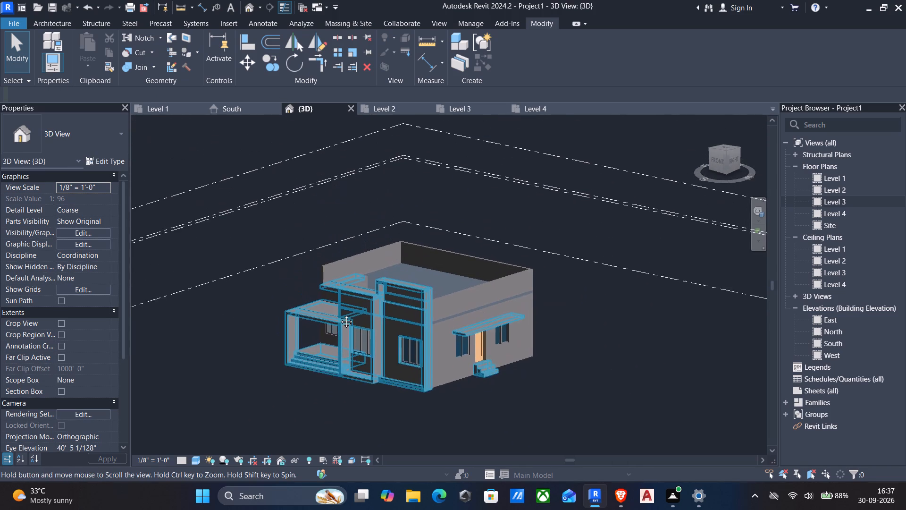
{"action": "middle_click_drag", "start_coordinate": [339, 314], "coordinate": [339, 315]}
{"action": "scroll", "coordinate": [299, 289], "scroll_direction": "up", "scroll_amount": 4}
{"action": "scroll", "coordinate": [346, 305], "scroll_direction": "up", "scroll_amount": 5}
{"action": "scroll", "coordinate": [251, 272], "scroll_direction": "up", "scroll_amount": 3}
{"action": "middle_click_drag", "start_coordinate": [251, 272], "coordinate": [283, 271], "text": "shift"}
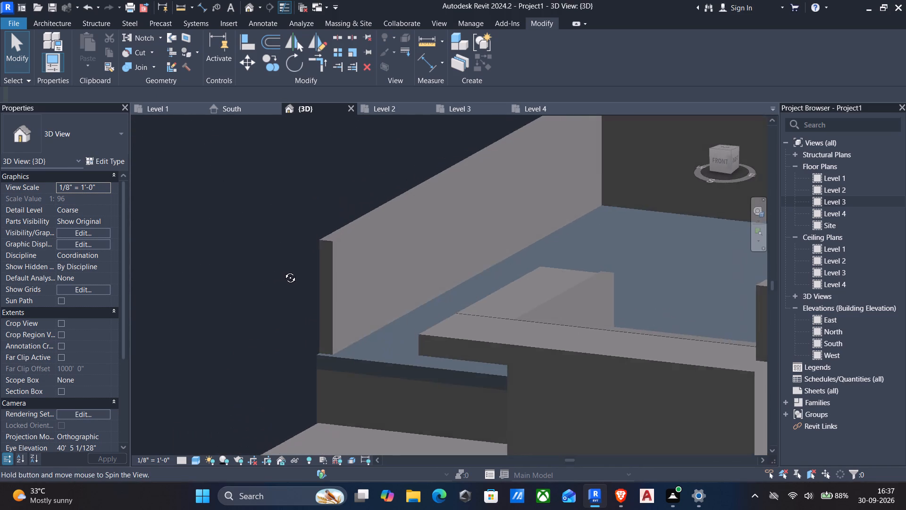
{"action": "middle_click_drag", "start_coordinate": [283, 271], "coordinate": [288, 280], "text": "shift"}
{"action": "left_click", "coordinate": [319, 339]}
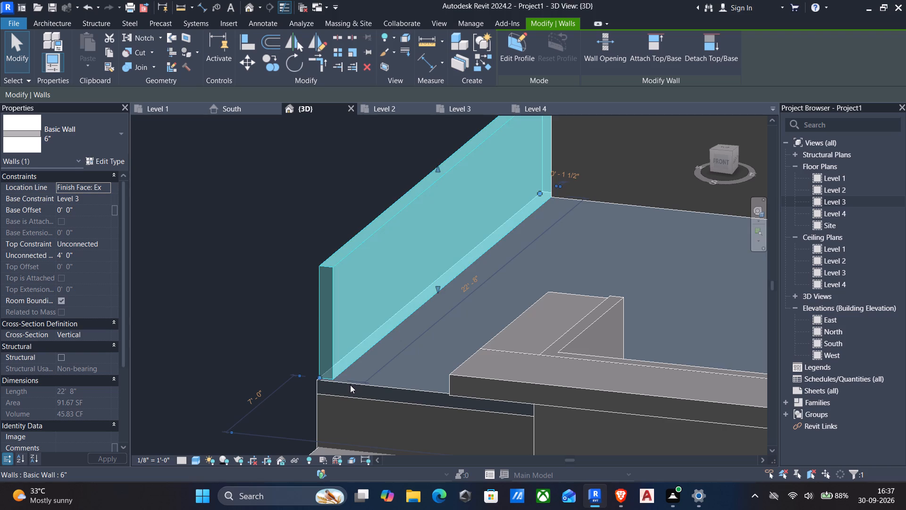
{"action": "scroll", "coordinate": [326, 377], "scroll_direction": "up", "scroll_amount": 4}
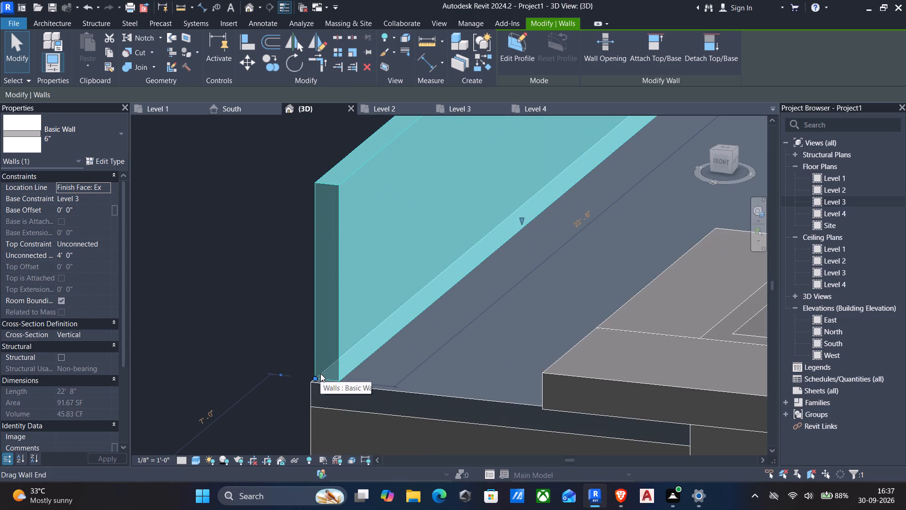
{"action": "type", "text": "al"}
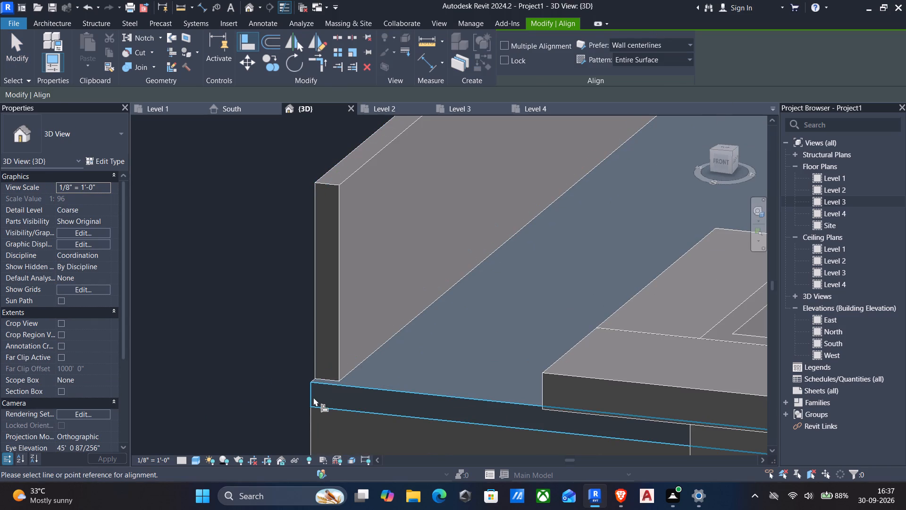
{"action": "left_click", "coordinate": [313, 397]}
{"action": "left_click", "coordinate": [337, 354]}
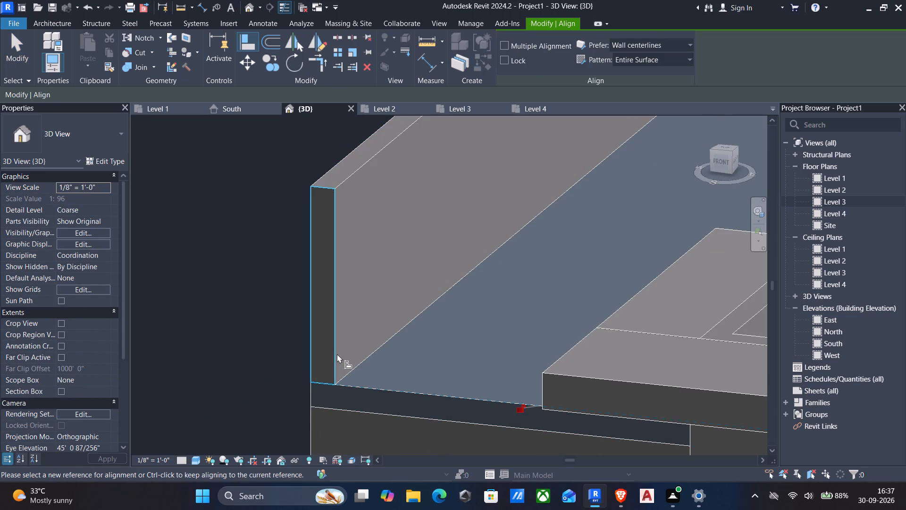
{"action": "key", "text": "Escape"}
Examine the aligned parapet, the open roof edge above the porch and the neighbouring front wall from several angles.
{"action": "scroll", "coordinate": [332, 359], "scroll_direction": "down", "scroll_amount": 2}
{"action": "middle_click_drag", "start_coordinate": [337, 364], "coordinate": [404, 345], "text": "shift"}
{"action": "scroll", "coordinate": [404, 345], "scroll_direction": "down", "scroll_amount": 2, "text": "shift"}
{"action": "middle_click_drag", "start_coordinate": [374, 312], "coordinate": [102, 279]}
{"action": "middle_click_drag", "start_coordinate": [247, 334], "coordinate": [250, 334], "text": "shift"}
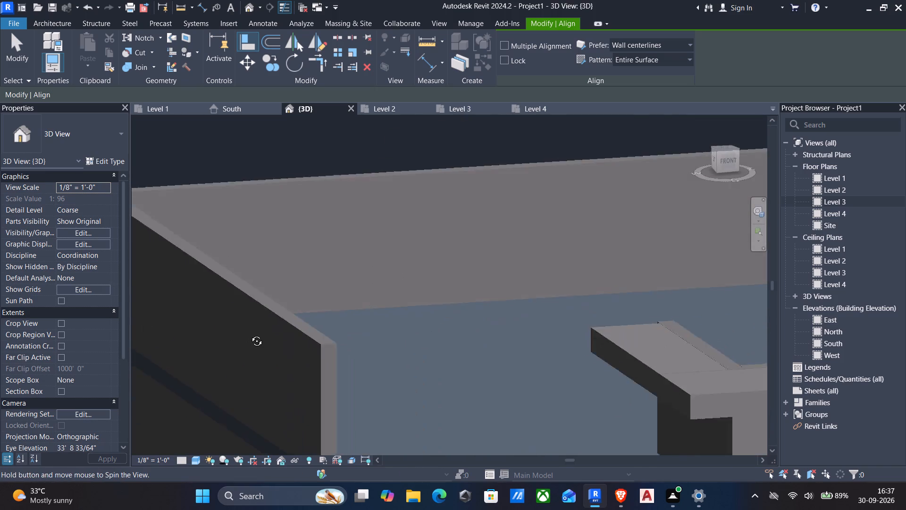
{"action": "middle_click_drag", "start_coordinate": [250, 334], "coordinate": [334, 330], "text": "shift"}
{"action": "scroll", "coordinate": [334, 330], "scroll_direction": "down", "scroll_amount": 2, "text": "shift"}
{"action": "middle_click_drag", "start_coordinate": [439, 358], "coordinate": [59, 250]}
{"action": "scroll", "coordinate": [59, 250], "scroll_direction": "down", "scroll_amount": 2}
{"action": "scroll", "coordinate": [364, 322], "scroll_direction": "down", "scroll_amount": 3}
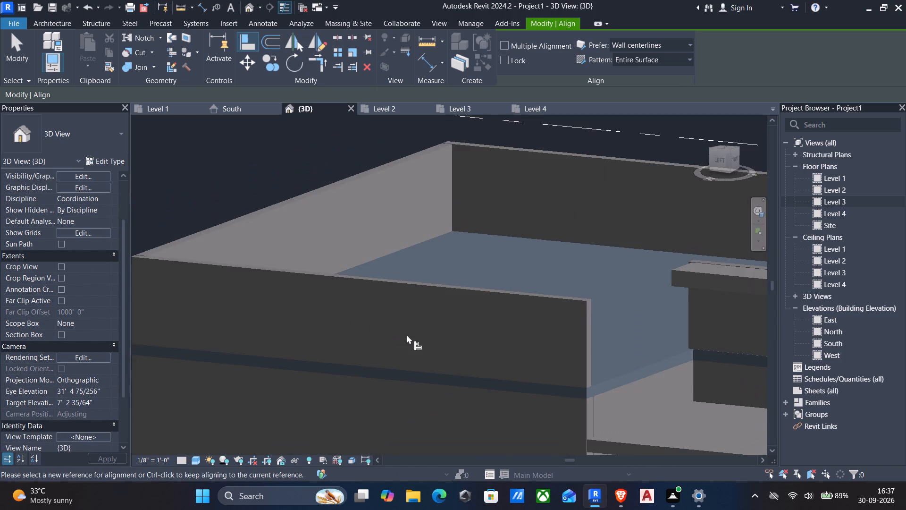
{"action": "middle_click_drag", "start_coordinate": [412, 334], "coordinate": [439, 329], "text": "shift"}
{"action": "scroll", "coordinate": [439, 329], "scroll_direction": "down", "scroll_amount": 3, "text": "shift"}
{"action": "middle_click_drag", "start_coordinate": [454, 312], "coordinate": [316, 302]}
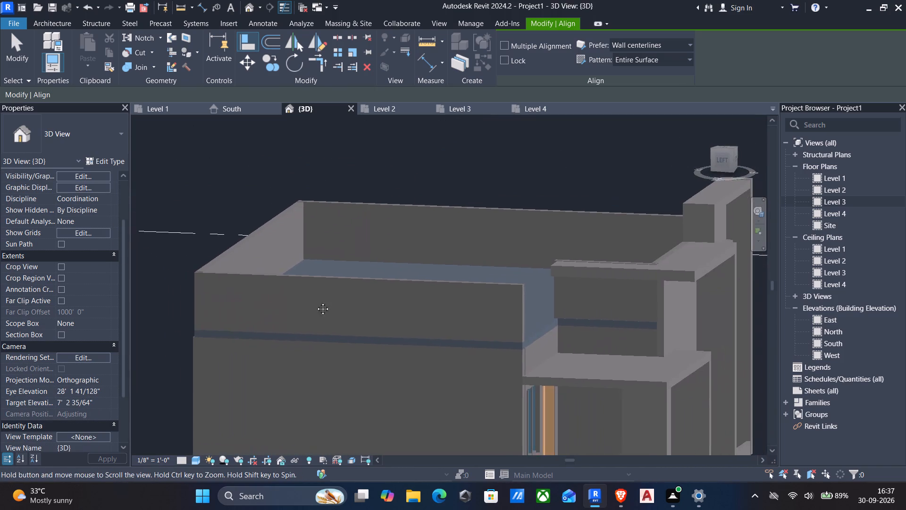
{"action": "middle_click_drag", "start_coordinate": [316, 302], "coordinate": [308, 306]}
{"action": "scroll", "coordinate": [548, 317], "scroll_direction": "up", "scroll_amount": 8}
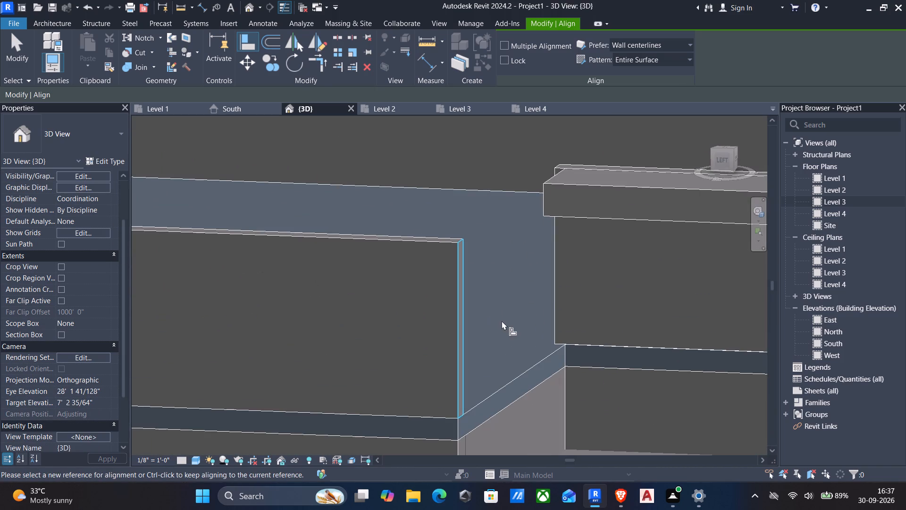
{"action": "middle_click_drag", "start_coordinate": [533, 318], "coordinate": [561, 311], "text": "shift"}
{"action": "scroll", "coordinate": [561, 311], "scroll_direction": "up", "scroll_amount": 1, "text": "shift"}
{"action": "scroll", "coordinate": [549, 311], "scroll_direction": "down", "scroll_amount": 7}
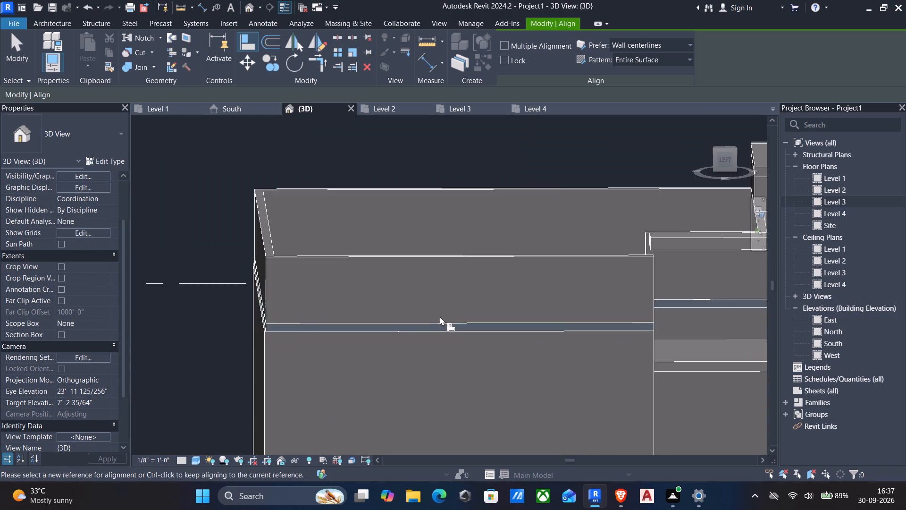
{"action": "middle_click_drag", "start_coordinate": [440, 316], "coordinate": [451, 356], "text": "shift"}
{"action": "scroll", "coordinate": [451, 354], "scroll_direction": "down", "scroll_amount": 3, "text": "shift"}
{"action": "middle_click_drag", "start_coordinate": [552, 322], "coordinate": [411, 234]}
{"action": "middle_click_drag", "start_coordinate": [493, 261], "coordinate": [487, 323], "text": "shift"}
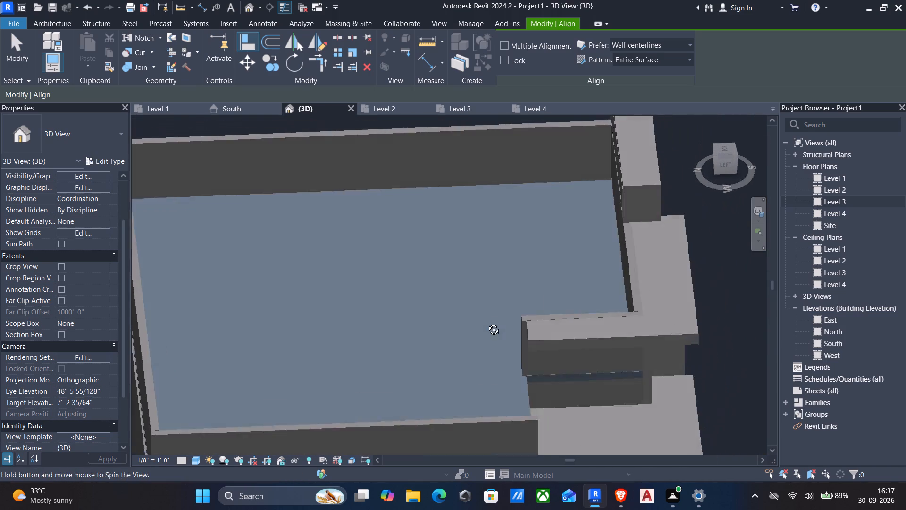
{"action": "middle_click_drag", "start_coordinate": [487, 323], "coordinate": [487, 340], "text": "shift"}
{"action": "middle_click_drag", "start_coordinate": [482, 374], "coordinate": [466, 279]}
{"action": "scroll", "coordinate": [505, 334], "scroll_direction": "up", "scroll_amount": 3}
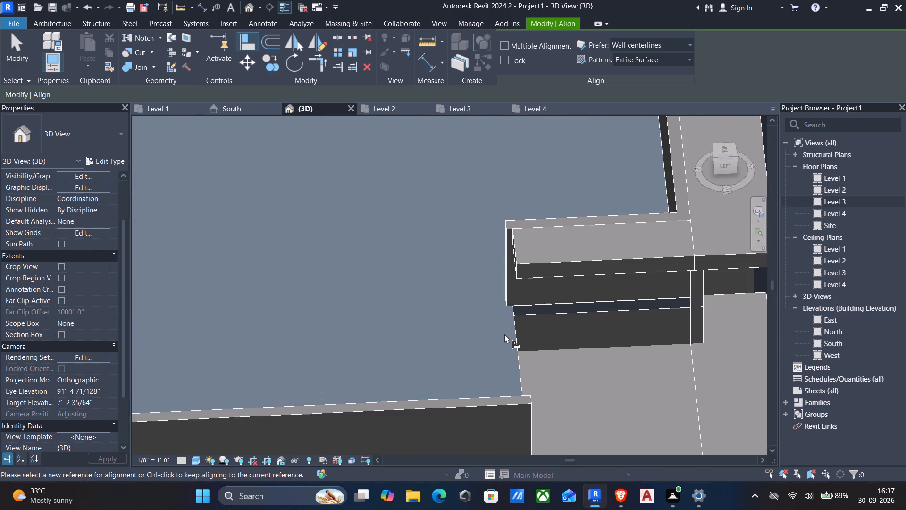
{"action": "scroll", "coordinate": [504, 334], "scroll_direction": "up", "scroll_amount": 8}
{"action": "scroll", "coordinate": [503, 334], "scroll_direction": "down", "scroll_amount": 2}
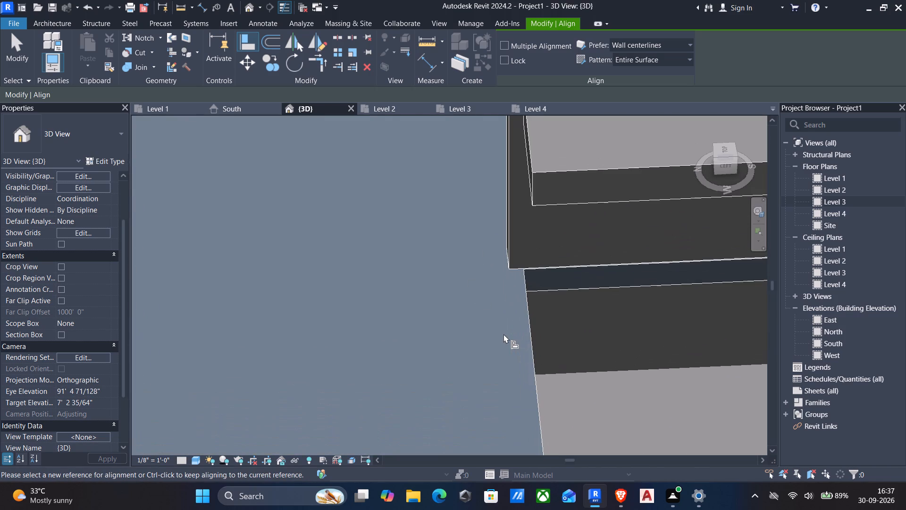
{"action": "scroll", "coordinate": [516, 315], "scroll_direction": "down", "scroll_amount": 2}
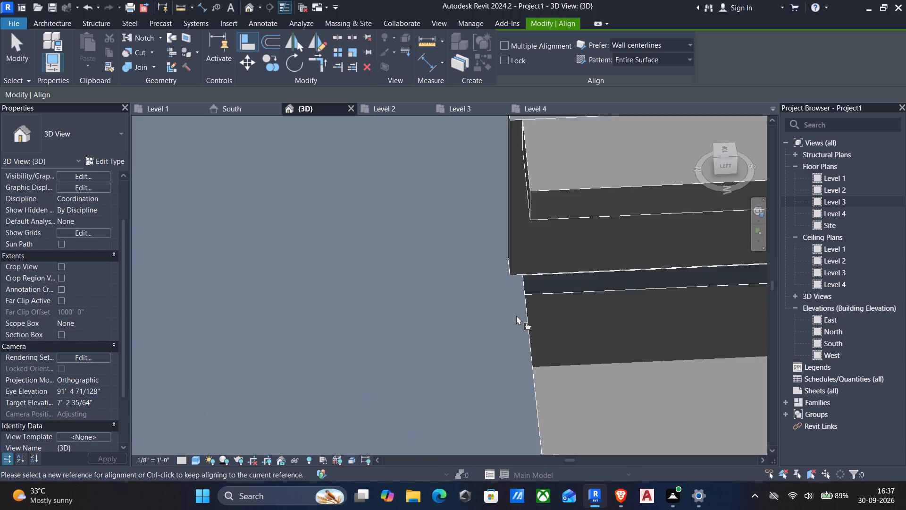
{"action": "scroll", "coordinate": [516, 315], "scroll_direction": "down", "scroll_amount": 2}
{"action": "middle_click_drag", "start_coordinate": [522, 318], "coordinate": [494, 311], "text": "shift"}
{"action": "scroll", "coordinate": [495, 318], "scroll_direction": "down", "scroll_amount": 2}
{"action": "middle_click_drag", "start_coordinate": [467, 340], "coordinate": [532, 255]}
{"action": "scroll", "coordinate": [439, 256], "scroll_direction": "up", "scroll_amount": 3}
{"action": "middle_click_drag", "start_coordinate": [418, 277], "coordinate": [454, 229], "text": "shift"}
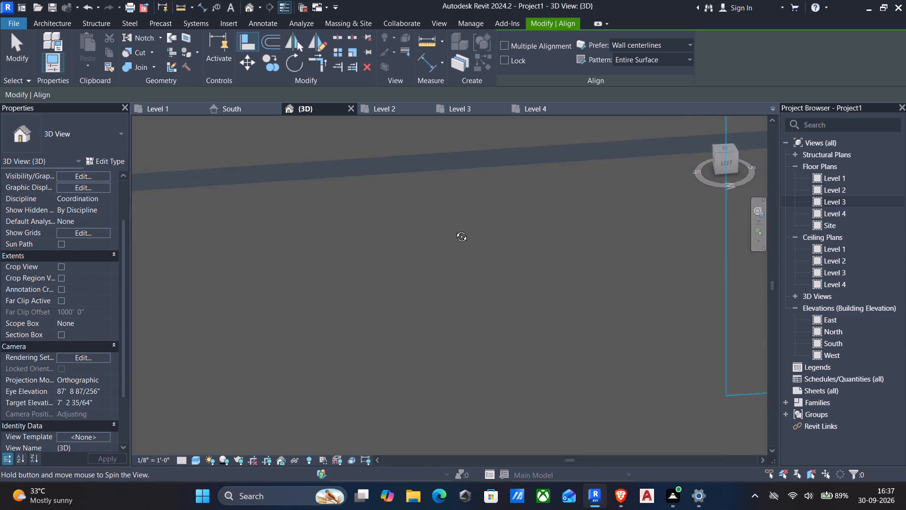
{"action": "middle_click_drag", "start_coordinate": [454, 229], "coordinate": [421, 260], "text": "shift"}
{"action": "scroll", "coordinate": [421, 260], "scroll_direction": "down", "scroll_amount": 2}
{"action": "middle_click_drag", "start_coordinate": [424, 246], "coordinate": [426, 238], "text": "shift"}
{"action": "scroll", "coordinate": [426, 238], "scroll_direction": "down", "scroll_amount": 1, "text": "shift"}
{"action": "middle_click_drag", "start_coordinate": [443, 212], "coordinate": [462, 325]}
{"action": "scroll", "coordinate": [488, 234], "scroll_direction": "up", "scroll_amount": 3}
{"action": "middle_click_drag", "start_coordinate": [482, 248], "coordinate": [486, 220], "text": "shift"}
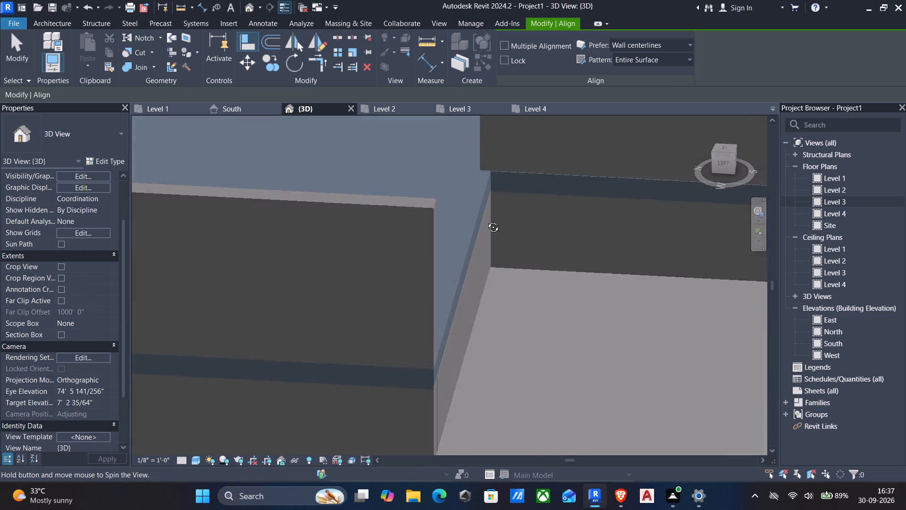
{"action": "middle_click_drag", "start_coordinate": [486, 220], "coordinate": [468, 236], "text": "shift"}
{"action": "scroll", "coordinate": [468, 235], "scroll_direction": "down", "scroll_amount": 1}
{"action": "middle_click_drag", "start_coordinate": [476, 236], "coordinate": [502, 297]}
{"action": "scroll", "coordinate": [478, 259], "scroll_direction": "down", "scroll_amount": 1}
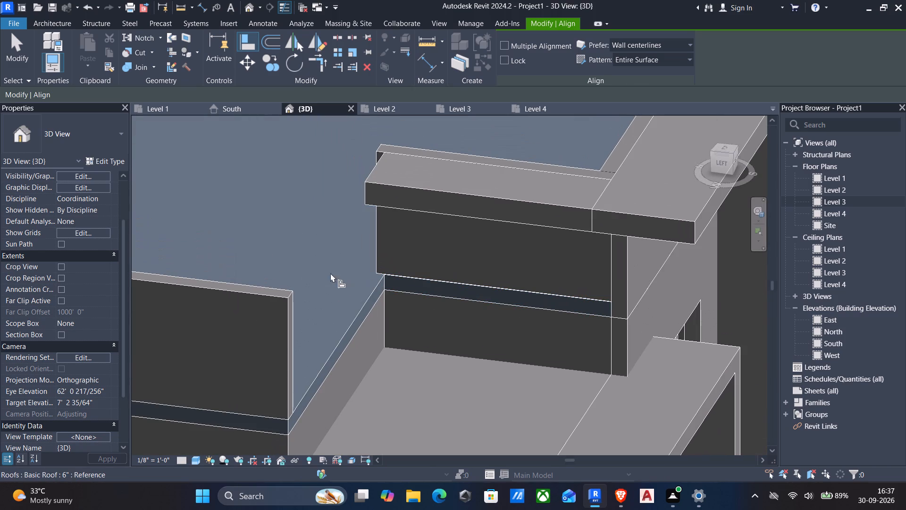
{"action": "scroll", "coordinate": [369, 264], "scroll_direction": "up", "scroll_amount": 4}
{"action": "key", "text": "Escape"}
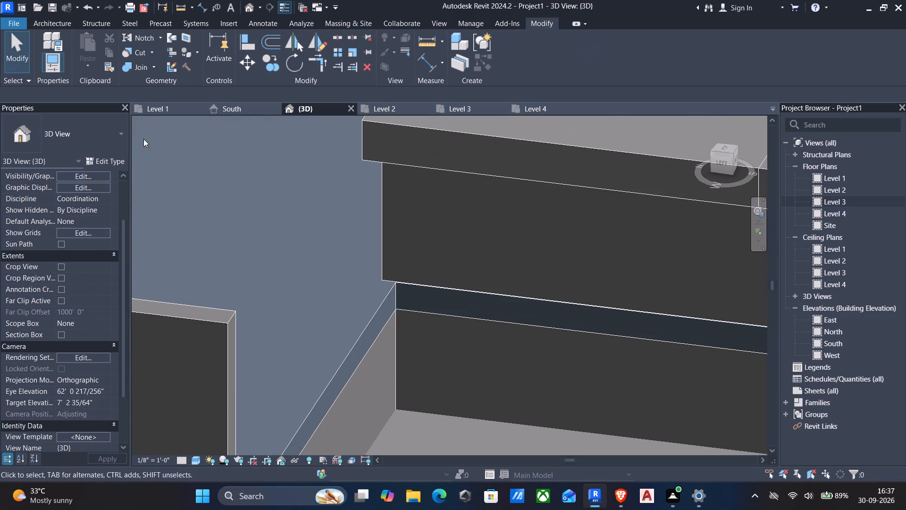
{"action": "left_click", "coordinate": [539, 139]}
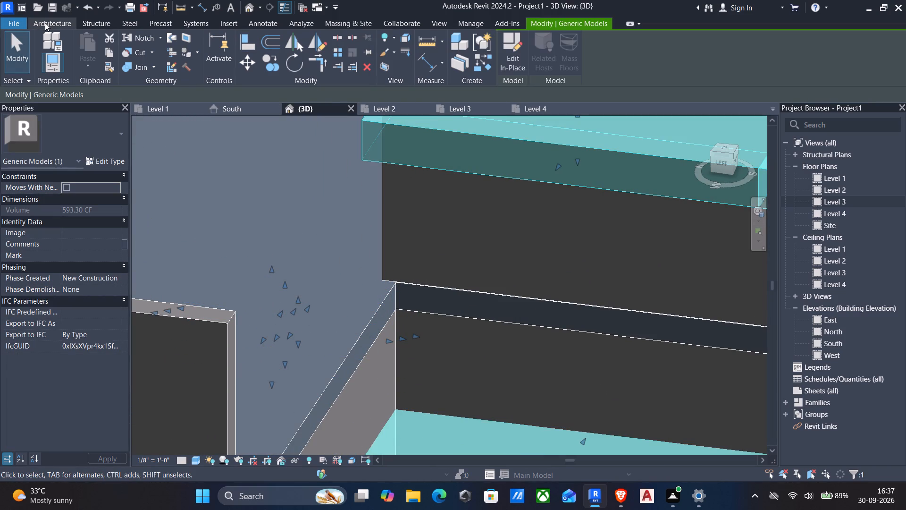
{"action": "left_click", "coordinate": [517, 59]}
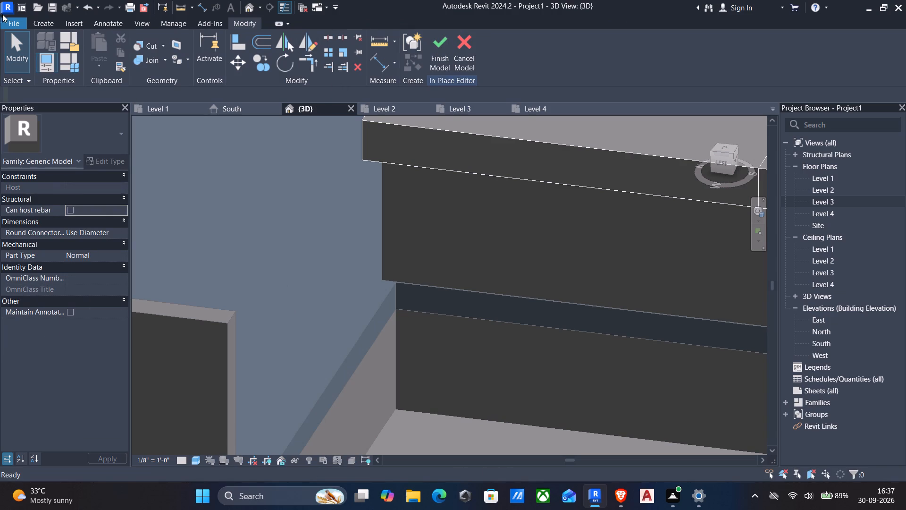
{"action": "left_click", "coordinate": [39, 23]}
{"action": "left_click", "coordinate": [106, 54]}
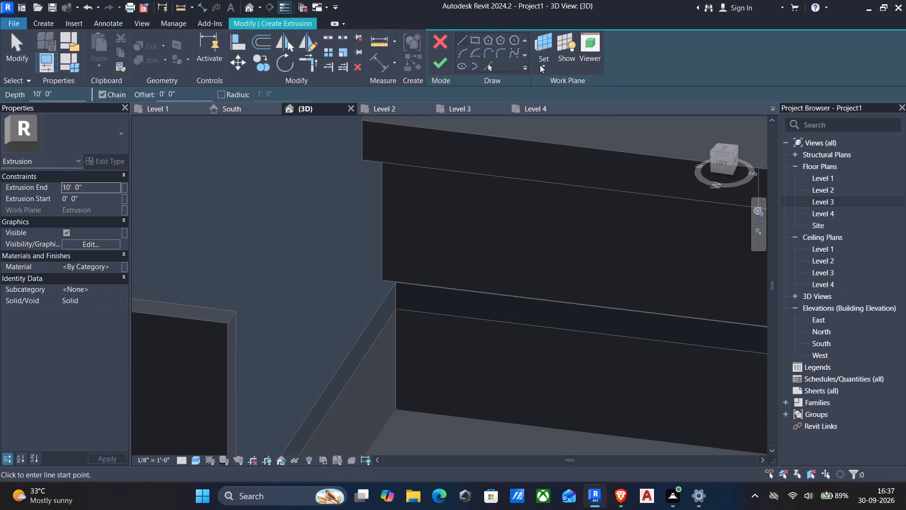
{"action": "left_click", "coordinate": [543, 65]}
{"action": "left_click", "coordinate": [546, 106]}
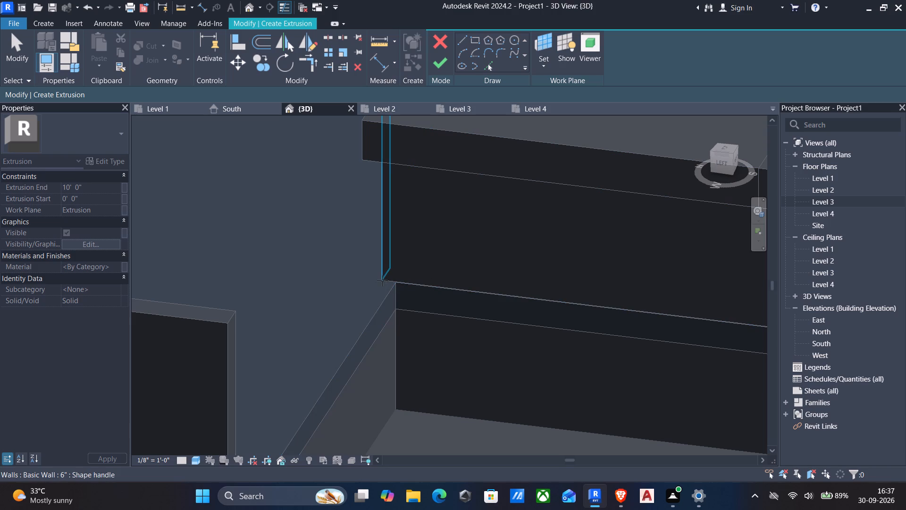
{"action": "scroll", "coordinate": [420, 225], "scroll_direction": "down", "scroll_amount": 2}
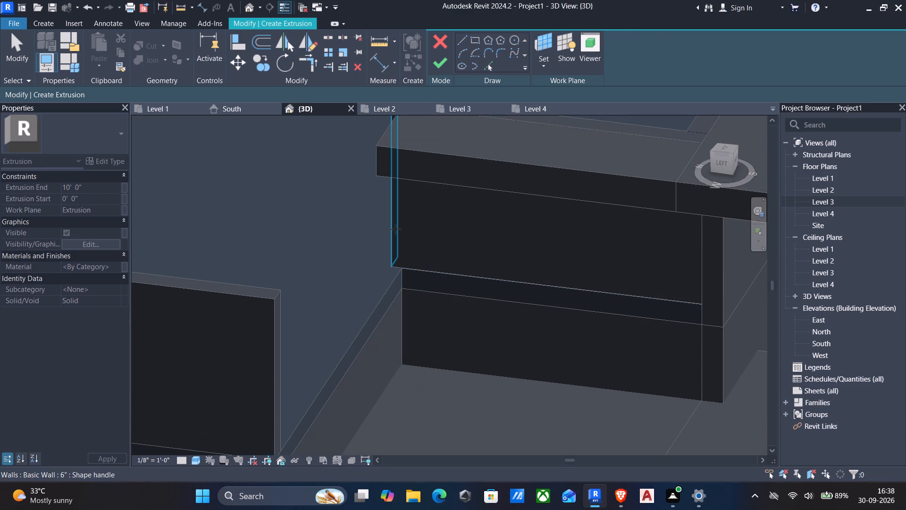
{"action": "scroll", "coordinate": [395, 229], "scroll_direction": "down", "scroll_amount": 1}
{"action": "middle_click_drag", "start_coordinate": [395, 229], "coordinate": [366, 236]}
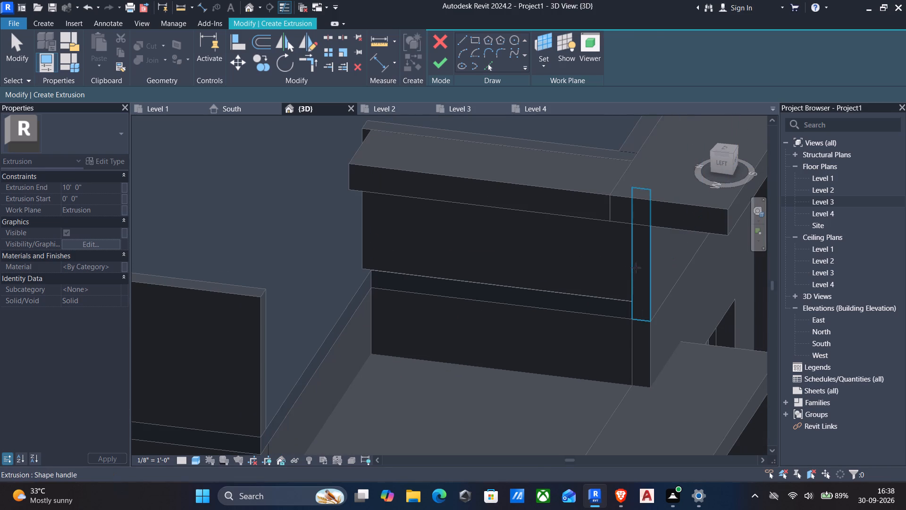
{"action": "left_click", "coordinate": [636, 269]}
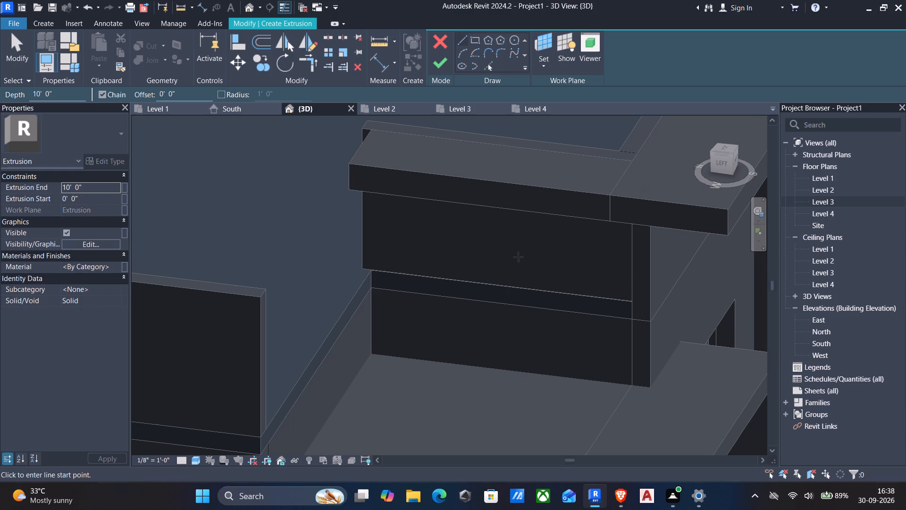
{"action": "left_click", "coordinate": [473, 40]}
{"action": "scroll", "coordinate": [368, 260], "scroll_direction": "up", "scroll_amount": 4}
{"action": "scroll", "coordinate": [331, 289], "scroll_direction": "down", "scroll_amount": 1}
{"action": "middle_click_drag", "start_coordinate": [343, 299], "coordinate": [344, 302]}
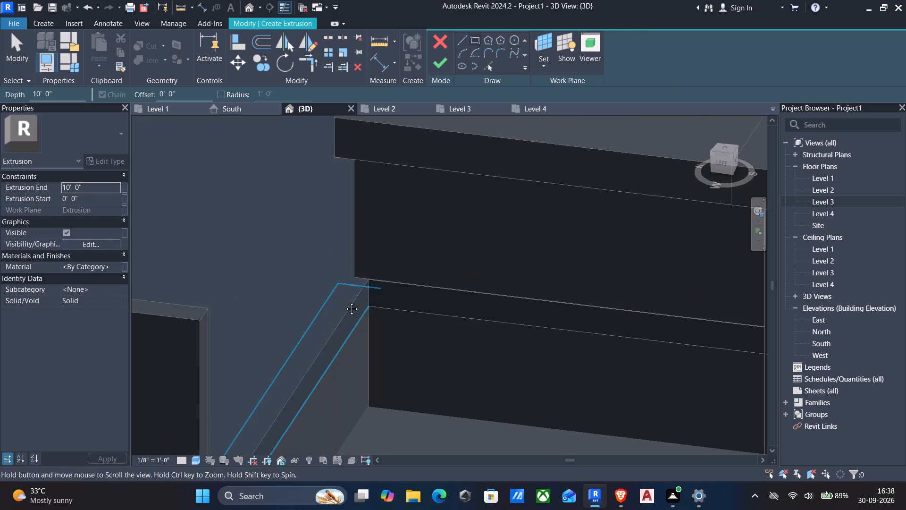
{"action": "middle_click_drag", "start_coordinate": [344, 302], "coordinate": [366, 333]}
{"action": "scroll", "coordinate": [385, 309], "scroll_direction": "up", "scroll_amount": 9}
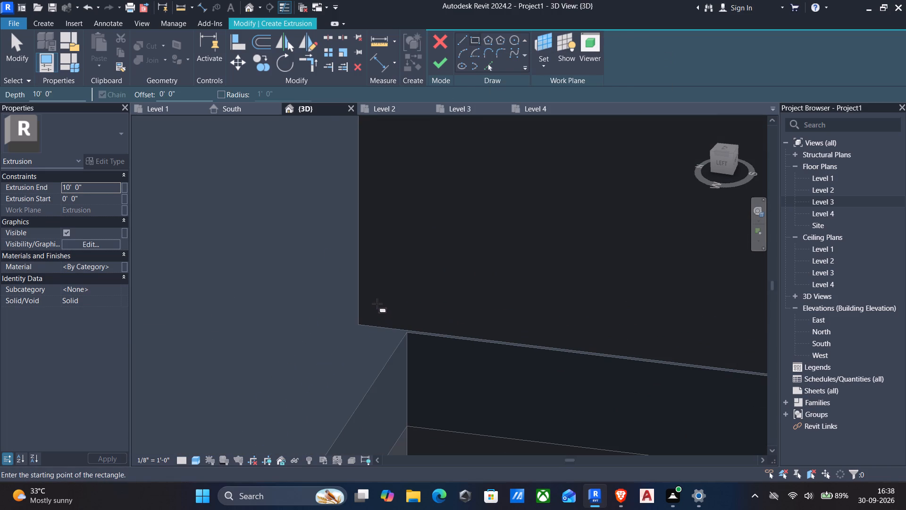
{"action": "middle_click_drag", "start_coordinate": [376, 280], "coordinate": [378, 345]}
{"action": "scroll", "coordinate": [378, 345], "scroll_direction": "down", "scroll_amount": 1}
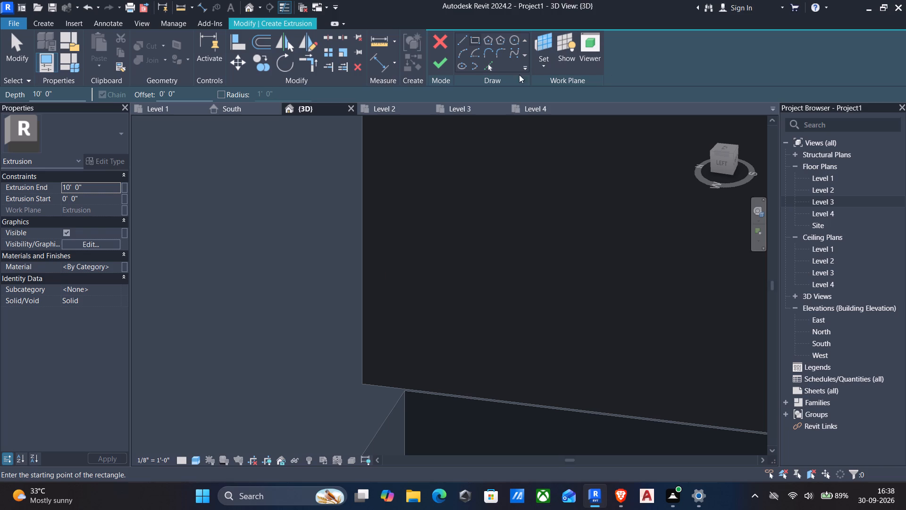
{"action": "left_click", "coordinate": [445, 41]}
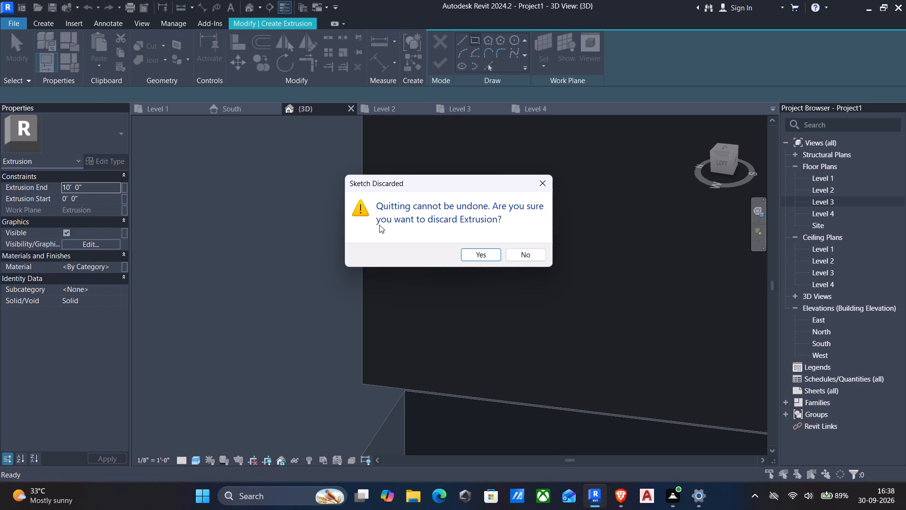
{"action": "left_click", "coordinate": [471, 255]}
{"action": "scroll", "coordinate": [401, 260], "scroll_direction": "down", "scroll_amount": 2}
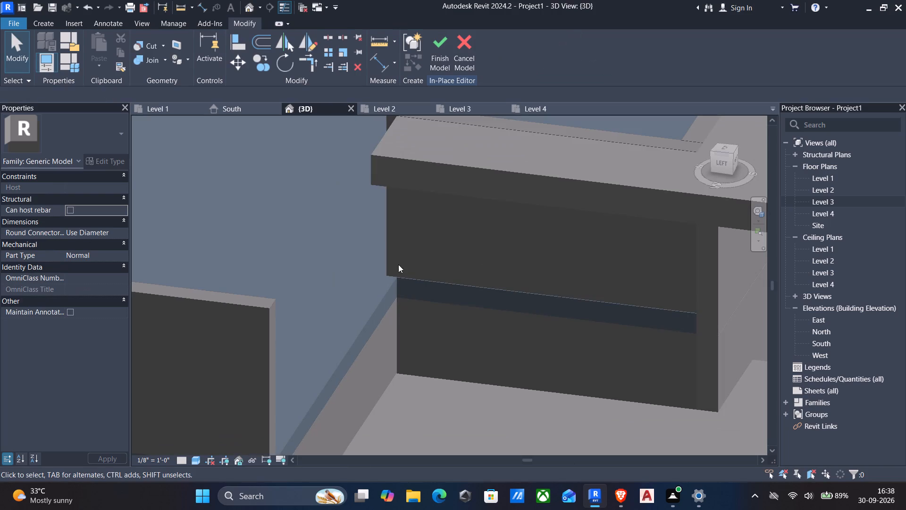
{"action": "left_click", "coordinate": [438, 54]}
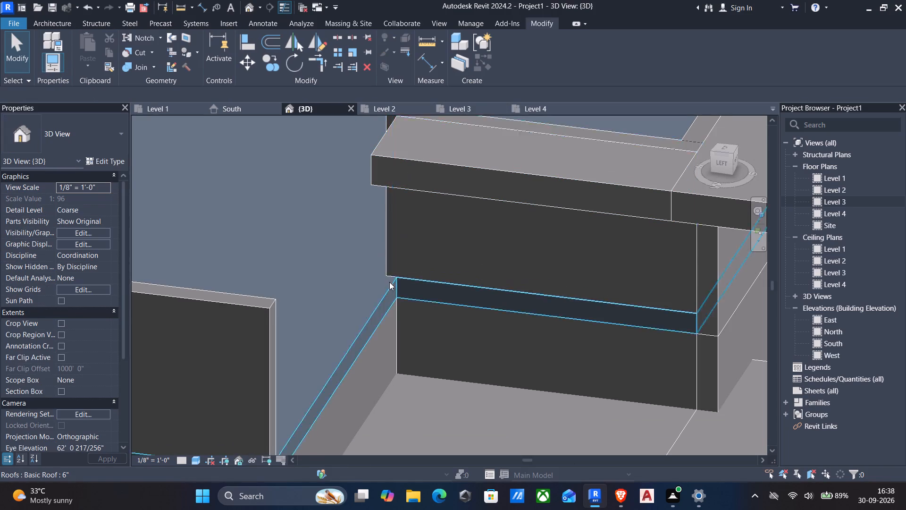
Undo the recent edits back through the side parapet alignment and the deletion of the parapet wall above the front porch.
{"action": "scroll", "coordinate": [390, 284], "scroll_direction": "down", "scroll_amount": 3}
{"action": "key", "text": "ctrl+z"}
{"action": "key", "text": "ctrl+z"}
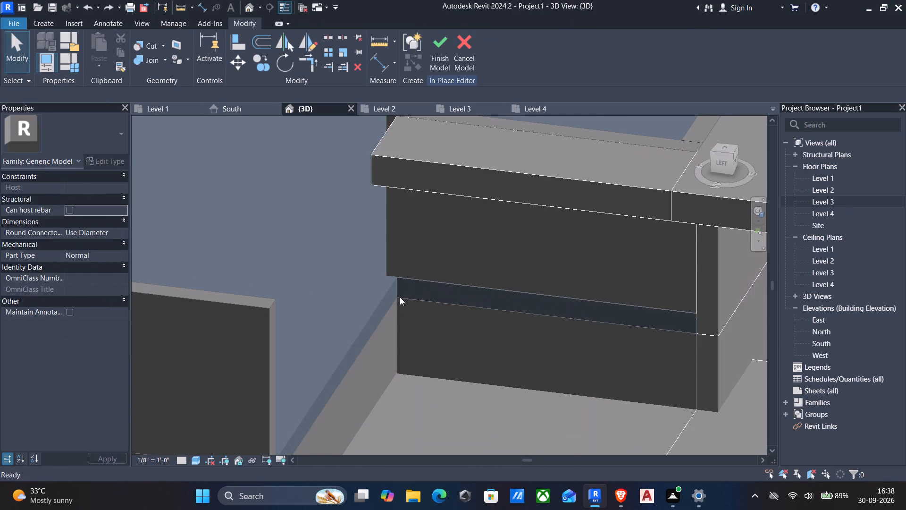
{"action": "key", "text": "ctrl+z"}
{"action": "key", "text": "ctrl+z"}
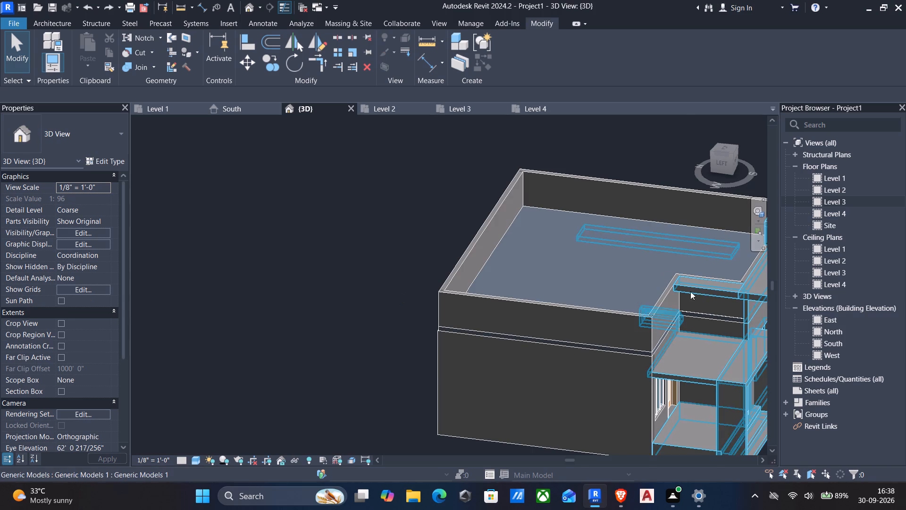
Set the unconnected height of the 6" Level 3 side parapet wall above the porch to 1' 6".
{"action": "left_click", "coordinate": [657, 305]}
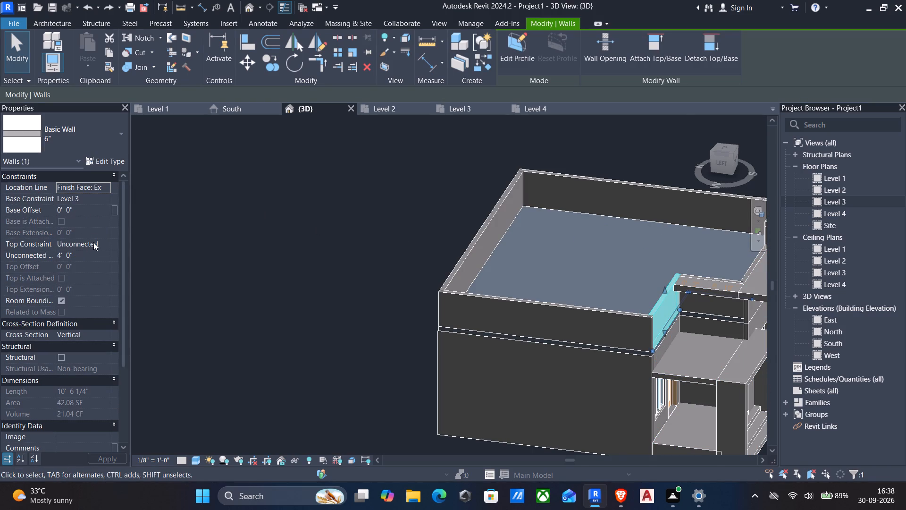
{"action": "left_click", "coordinate": [89, 250]}
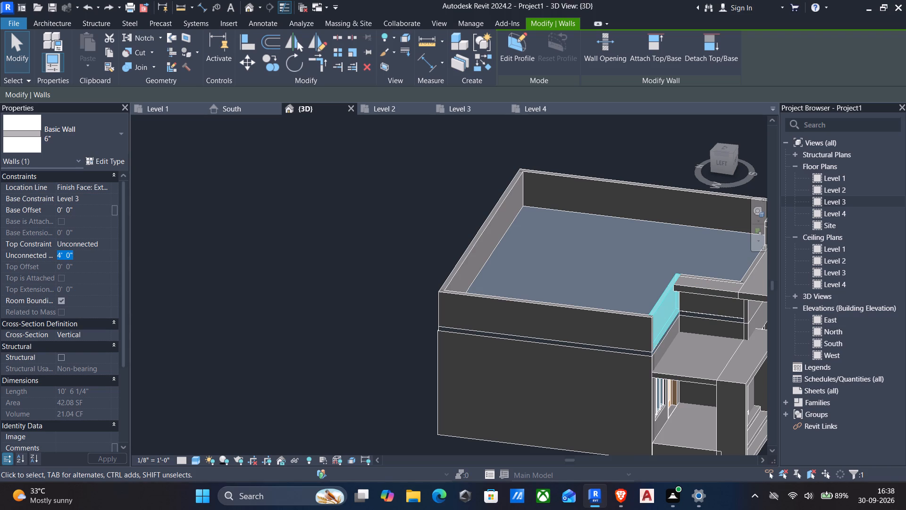
{"action": "type", "text": "1'6\""}
{"action": "key", "text": "Return"}
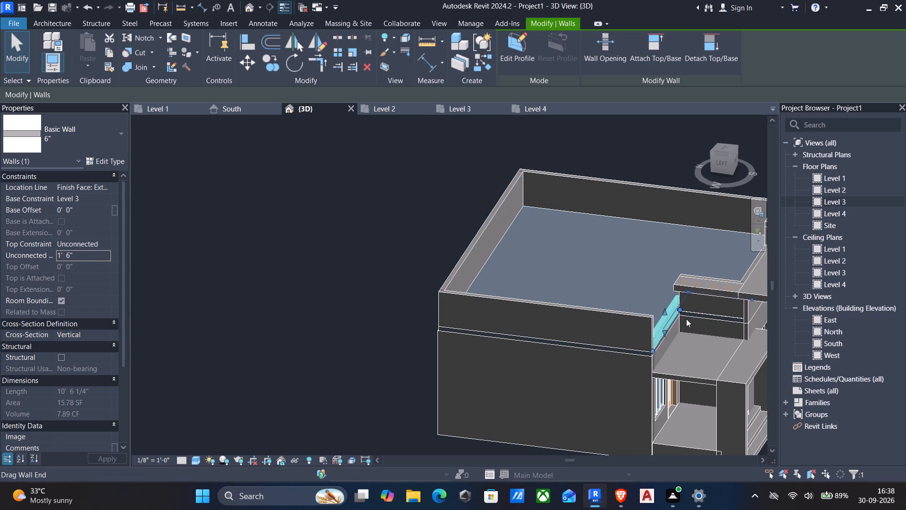
{"action": "key", "text": "Escape"}
Pull the roof-side end of the 1' 6" high parapet wall away from its corner with the adjoining taller wall.
{"action": "scroll", "coordinate": [739, 314], "scroll_direction": "up", "scroll_amount": 5}
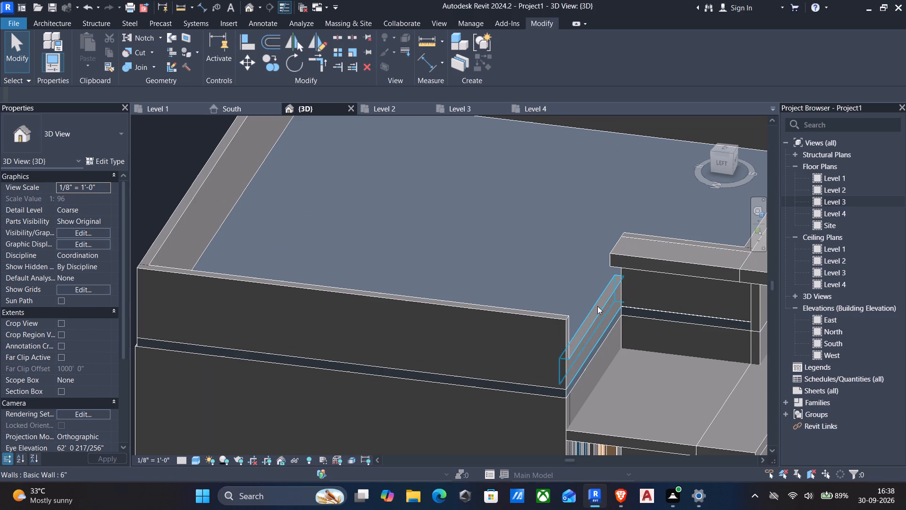
{"action": "middle_click_drag", "start_coordinate": [594, 302], "coordinate": [621, 300], "text": "shift"}
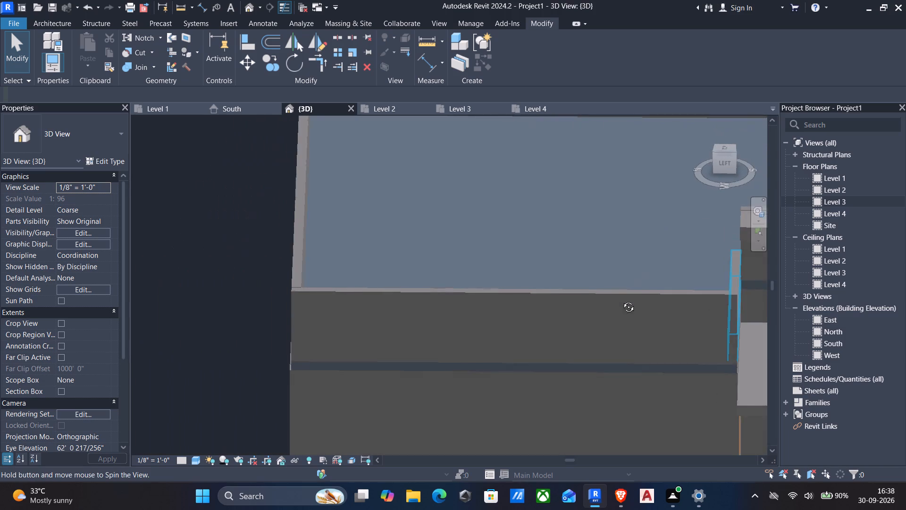
{"action": "middle_click_drag", "start_coordinate": [621, 300], "coordinate": [621, 309], "text": "shift"}
{"action": "scroll", "coordinate": [622, 290], "scroll_direction": "down", "scroll_amount": 2}
{"action": "middle_click_drag", "start_coordinate": [612, 274], "coordinate": [435, 296]}
{"action": "middle_click_drag", "start_coordinate": [537, 301], "coordinate": [591, 298], "text": "shift"}
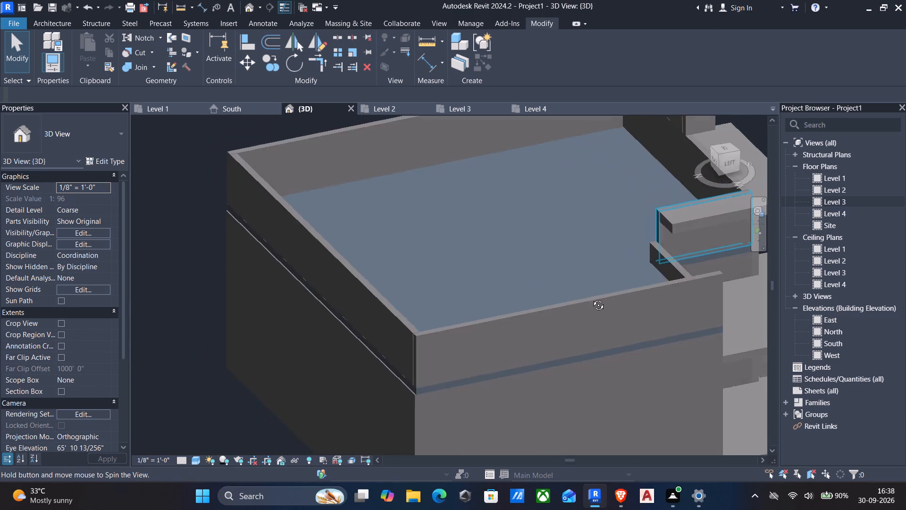
{"action": "middle_click_drag", "start_coordinate": [591, 298], "coordinate": [598, 300], "text": "shift"}
{"action": "scroll", "coordinate": [596, 299], "scroll_direction": "down", "scroll_amount": 3}
{"action": "middle_click_drag", "start_coordinate": [598, 267], "coordinate": [524, 308]}
{"action": "scroll", "coordinate": [533, 306], "scroll_direction": "up", "scroll_amount": 3}
{"action": "scroll", "coordinate": [577, 284], "scroll_direction": "up", "scroll_amount": 5}
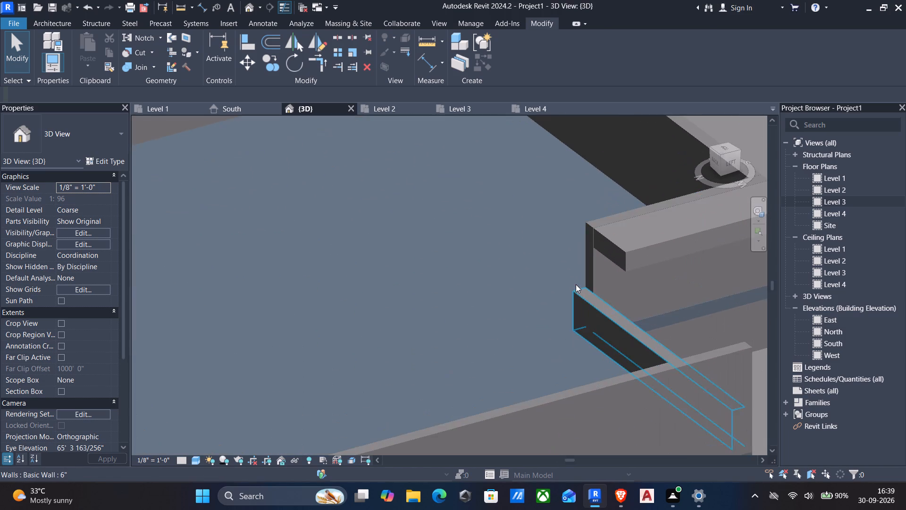
{"action": "scroll", "coordinate": [579, 296], "scroll_direction": "up", "scroll_amount": 5}
{"action": "left_click", "coordinate": [573, 289]}
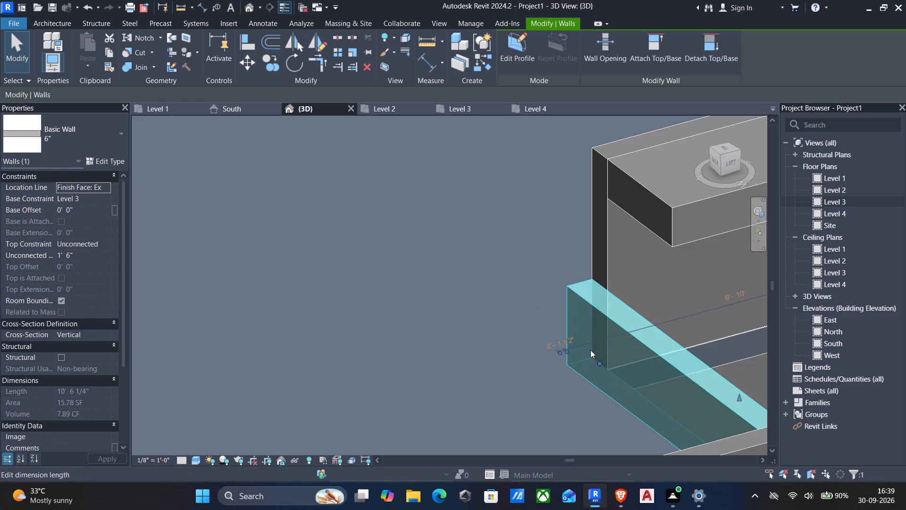
{"action": "left_click_drag", "start_coordinate": [598, 360], "coordinate": [623, 385]}
{"action": "key", "text": "Escape"}
Extend the taller 6" wall past the low parapet and align its end face with the low parapet's roof-side face.
{"action": "left_click", "coordinate": [589, 298]}
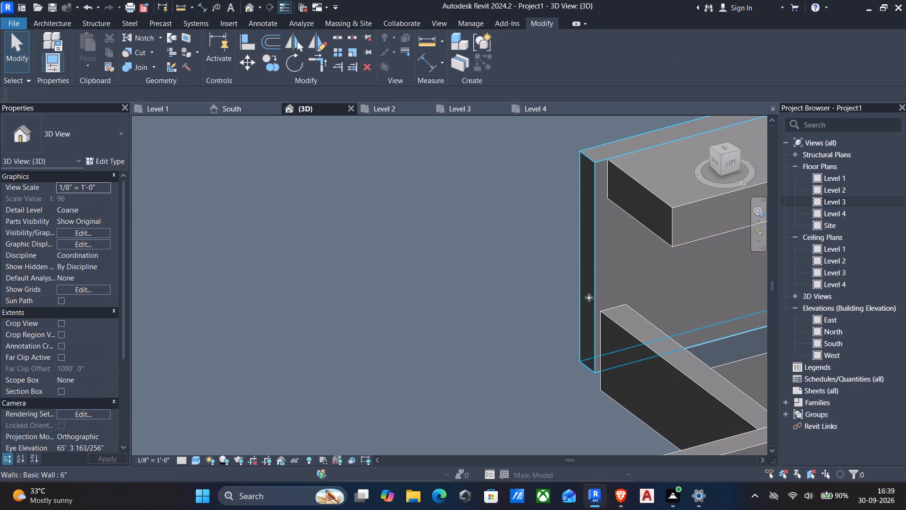
{"action": "left_click_drag", "start_coordinate": [595, 373], "coordinate": [542, 386]}
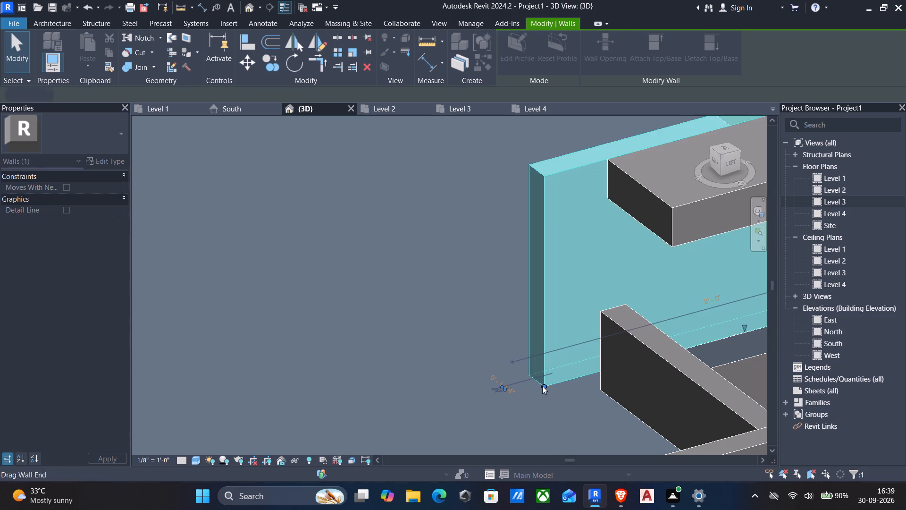
{"action": "key", "text": "Escape"}
{"action": "type", "text": "al"}
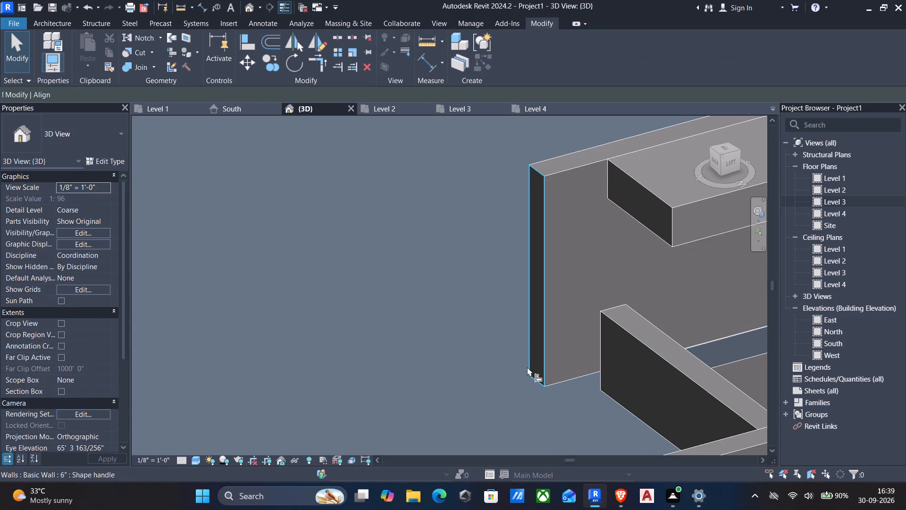
{"action": "left_click", "coordinate": [639, 344]}
{"action": "left_click", "coordinate": [542, 312]}
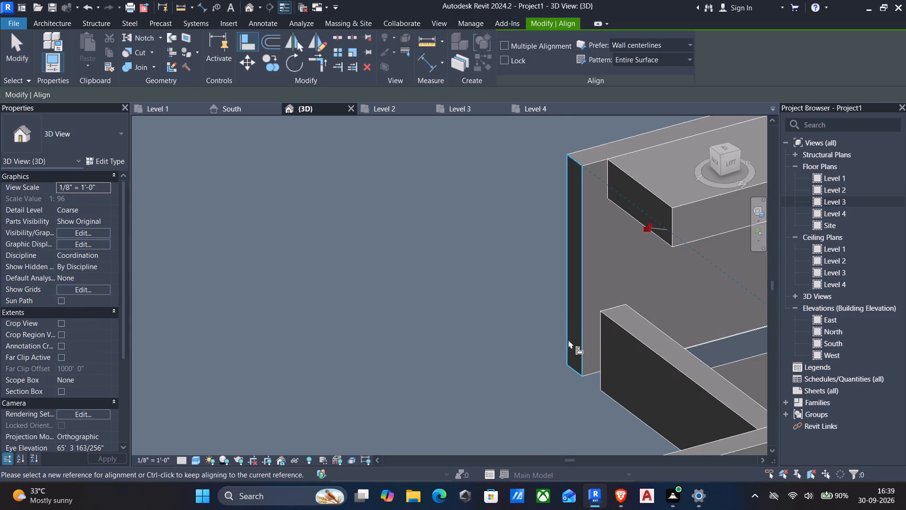
{"action": "key", "text": "Escape"}
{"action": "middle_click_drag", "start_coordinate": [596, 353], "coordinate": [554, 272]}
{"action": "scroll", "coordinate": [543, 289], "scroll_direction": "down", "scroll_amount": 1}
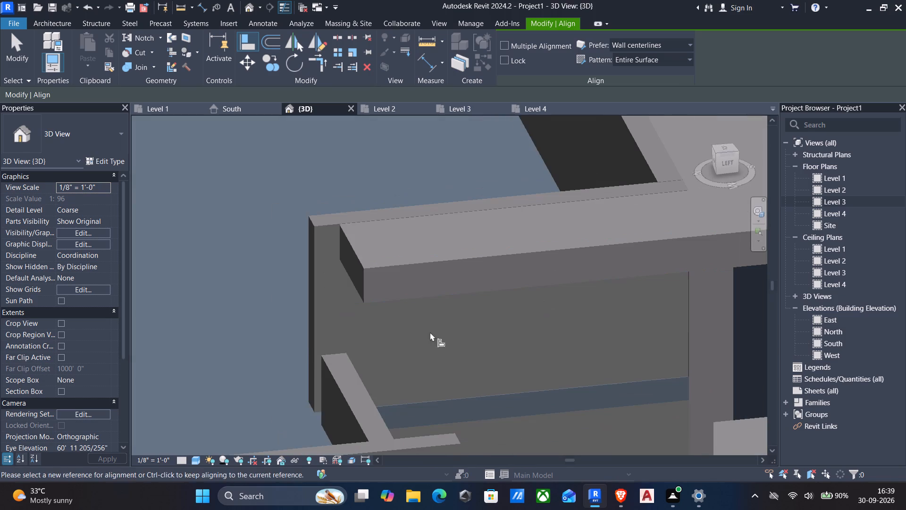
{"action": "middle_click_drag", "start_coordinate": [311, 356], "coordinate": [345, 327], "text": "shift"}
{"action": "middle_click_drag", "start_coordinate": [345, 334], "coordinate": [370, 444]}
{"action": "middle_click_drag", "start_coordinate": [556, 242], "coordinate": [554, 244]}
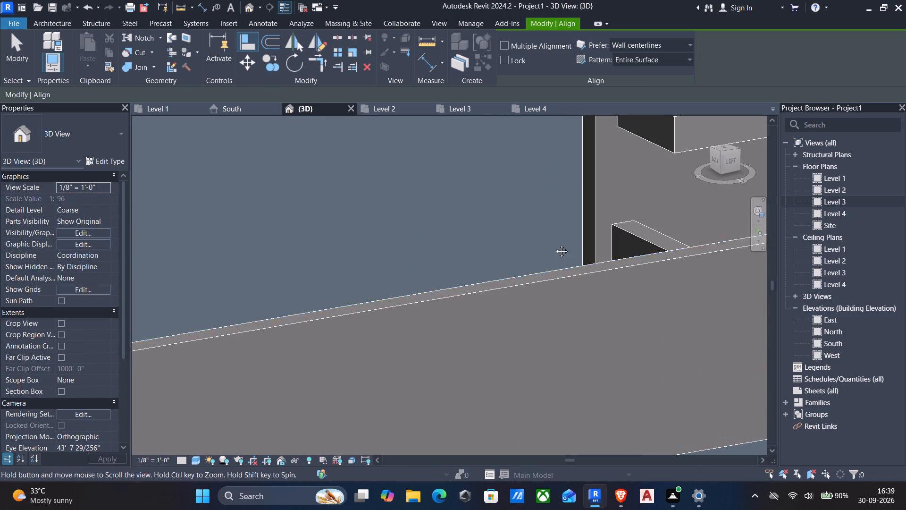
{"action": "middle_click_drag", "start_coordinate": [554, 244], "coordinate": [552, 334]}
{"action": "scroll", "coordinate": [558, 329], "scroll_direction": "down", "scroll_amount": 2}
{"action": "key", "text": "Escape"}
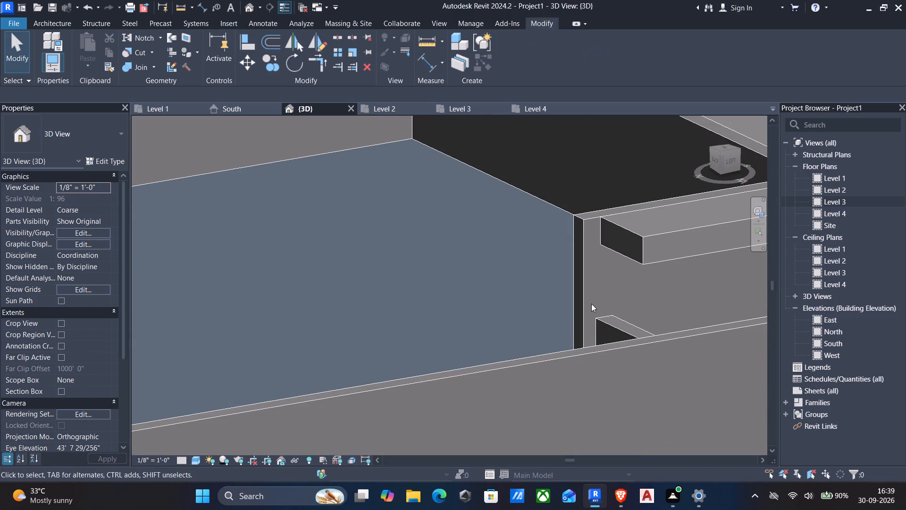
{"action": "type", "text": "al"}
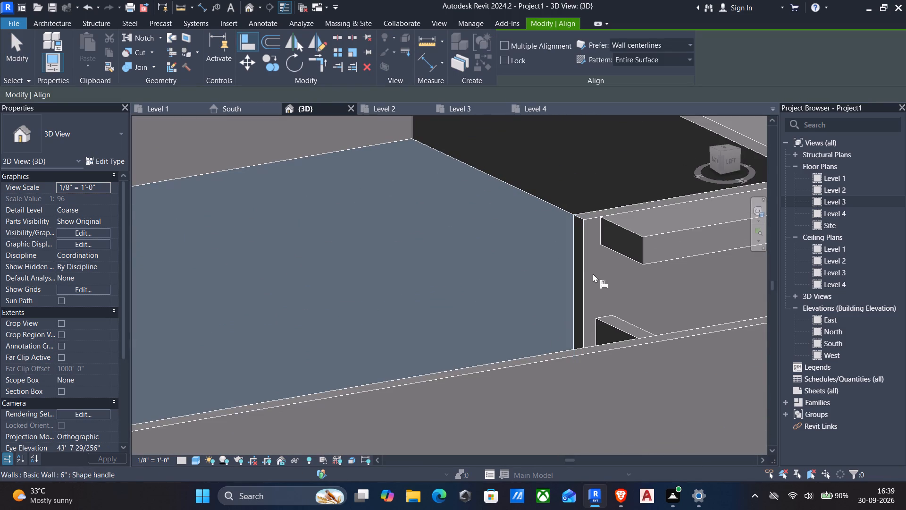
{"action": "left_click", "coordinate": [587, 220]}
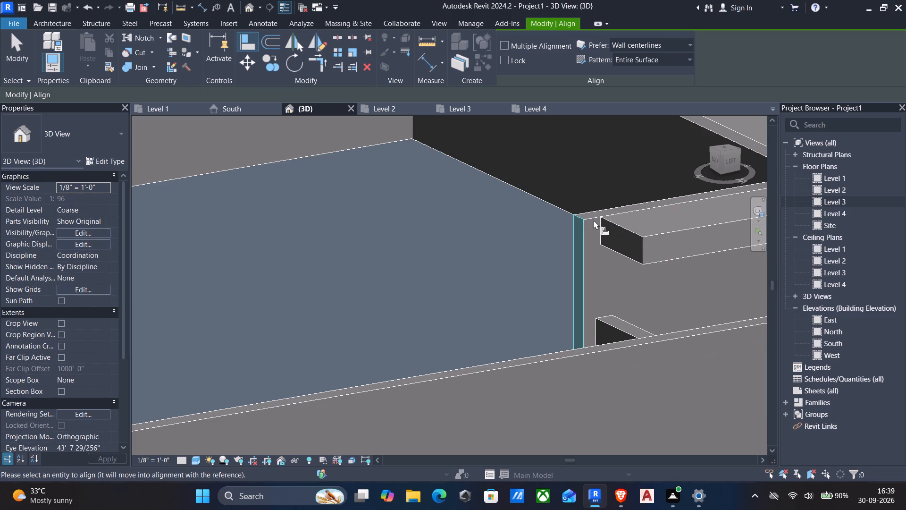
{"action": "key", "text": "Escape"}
Align the free end of the 1' 6" high parapet with the porch-side face of the taller adjoining wall.
{"action": "type", "text": "al"}
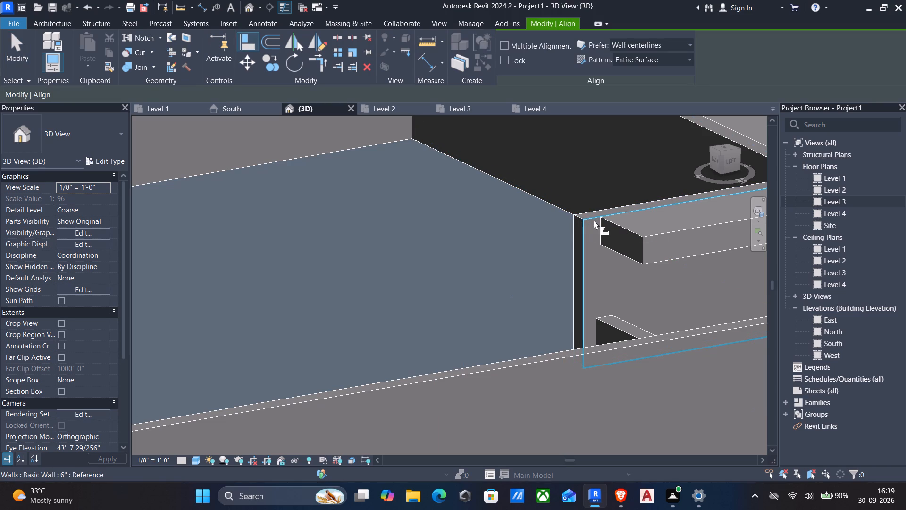
{"action": "left_click", "coordinate": [594, 220]}
{"action": "scroll", "coordinate": [572, 250], "scroll_direction": "down", "scroll_amount": 3}
{"action": "scroll", "coordinate": [524, 257], "scroll_direction": "down", "scroll_amount": 2}
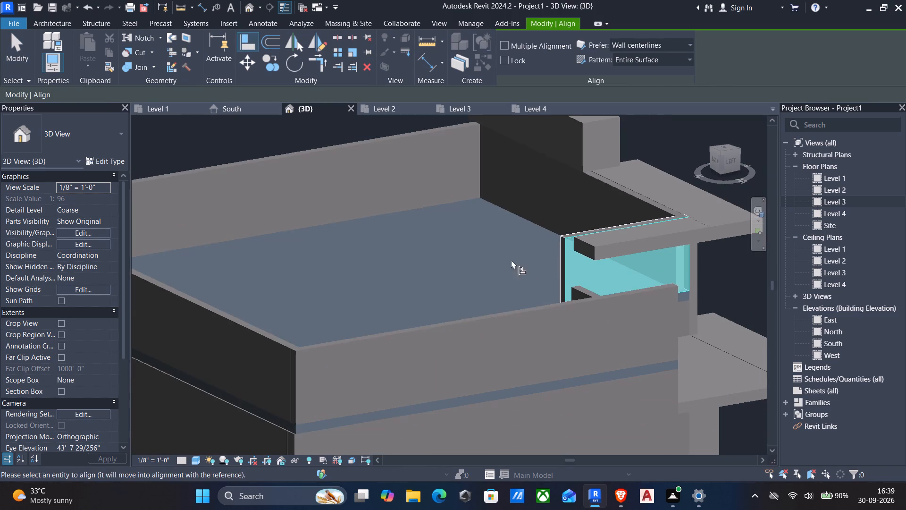
{"action": "middle_click_drag", "start_coordinate": [474, 257], "coordinate": [548, 274], "text": "shift"}
{"action": "scroll", "coordinate": [593, 211], "scroll_direction": "down", "scroll_amount": 2}
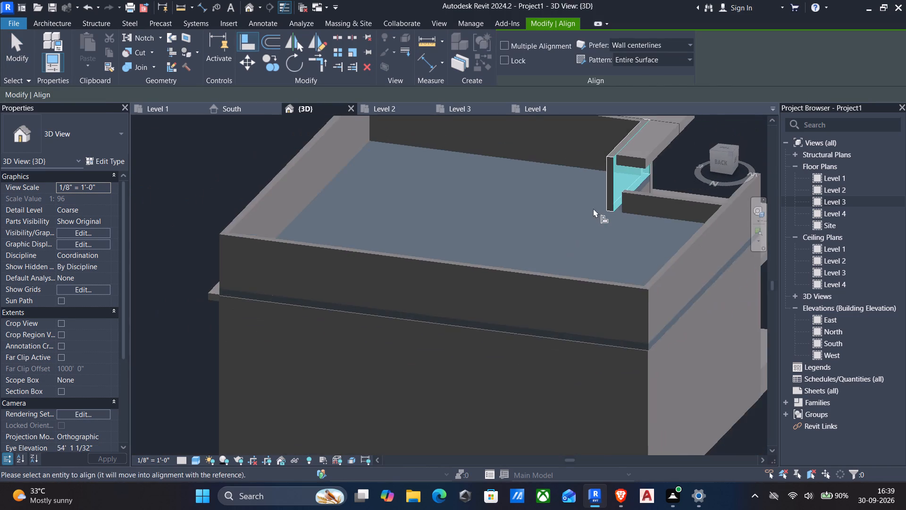
{"action": "middle_click_drag", "start_coordinate": [534, 211], "coordinate": [585, 187], "text": "shift"}
{"action": "middle_click_drag", "start_coordinate": [502, 174], "coordinate": [484, 309]}
{"action": "scroll", "coordinate": [510, 313], "scroll_direction": "up", "scroll_amount": 3}
{"action": "middle_click_drag", "start_coordinate": [506, 311], "coordinate": [520, 310], "text": "shift"}
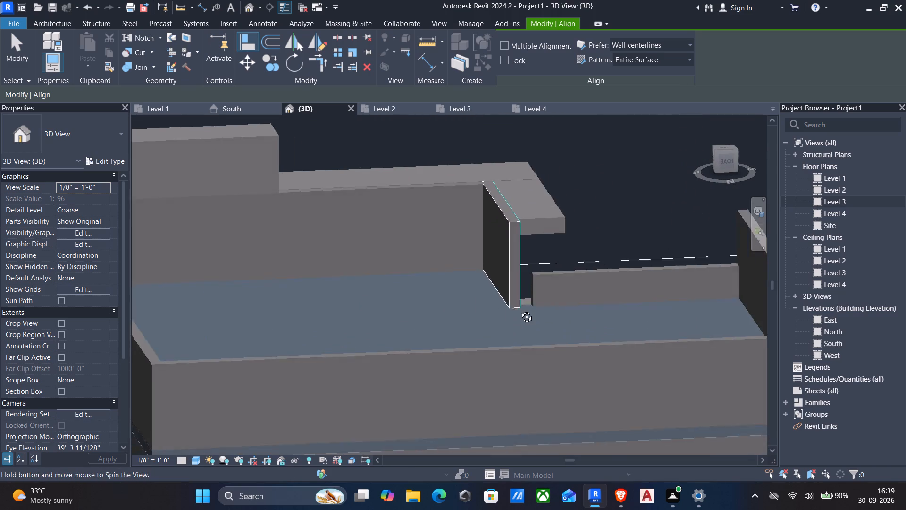
{"action": "middle_click_drag", "start_coordinate": [520, 310], "coordinate": [530, 308], "text": "shift"}
{"action": "scroll", "coordinate": [449, 268], "scroll_direction": "up", "scroll_amount": 5}
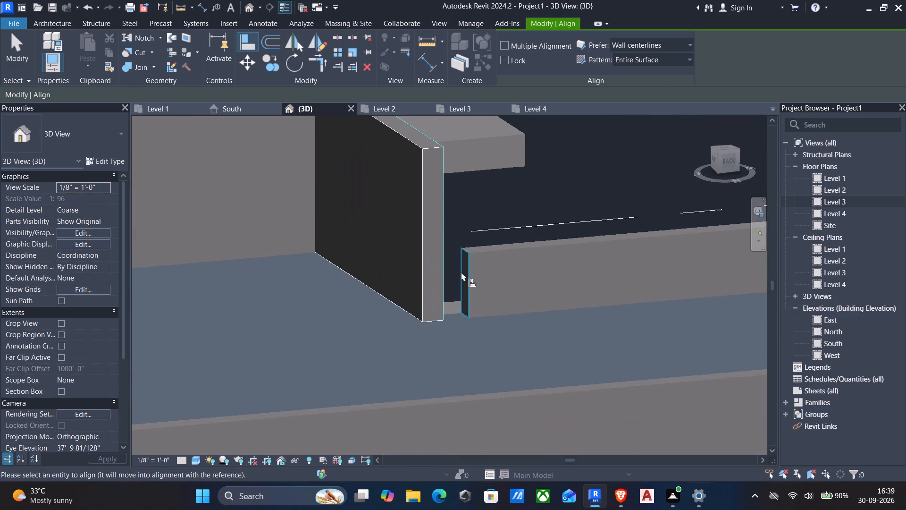
{"action": "left_click", "coordinate": [473, 277]}
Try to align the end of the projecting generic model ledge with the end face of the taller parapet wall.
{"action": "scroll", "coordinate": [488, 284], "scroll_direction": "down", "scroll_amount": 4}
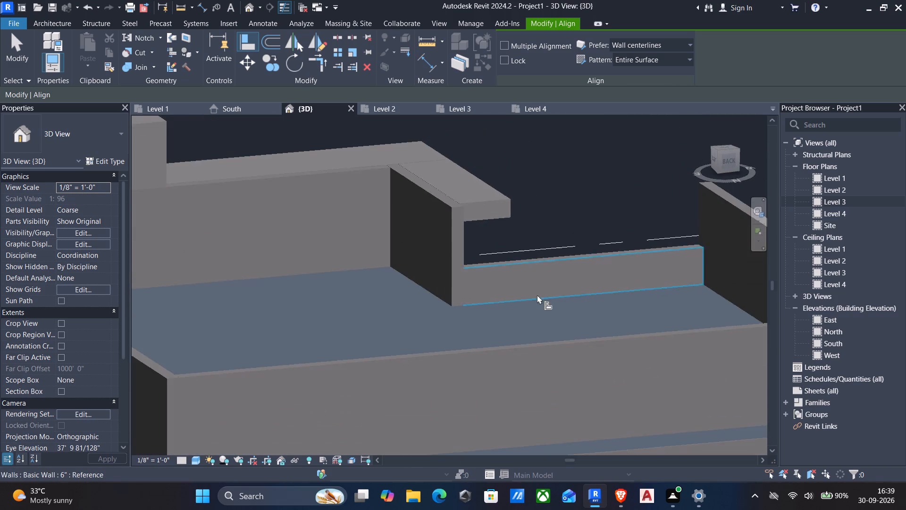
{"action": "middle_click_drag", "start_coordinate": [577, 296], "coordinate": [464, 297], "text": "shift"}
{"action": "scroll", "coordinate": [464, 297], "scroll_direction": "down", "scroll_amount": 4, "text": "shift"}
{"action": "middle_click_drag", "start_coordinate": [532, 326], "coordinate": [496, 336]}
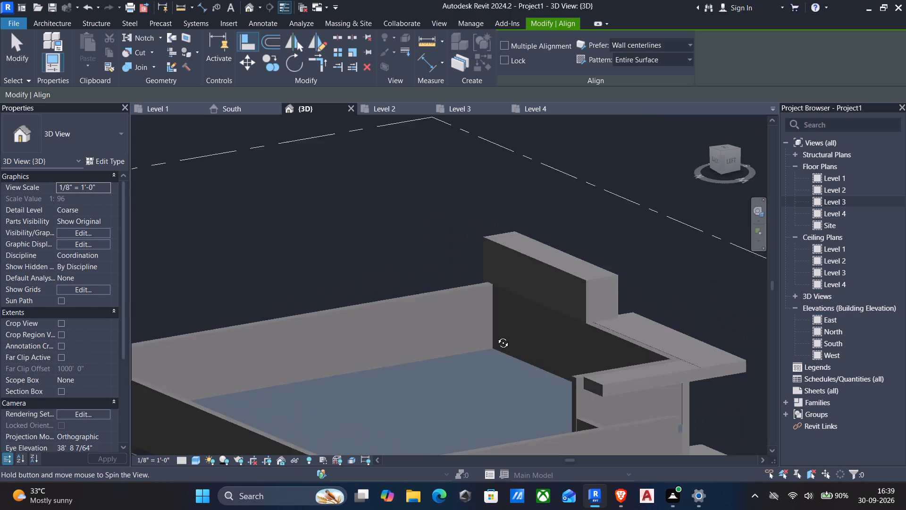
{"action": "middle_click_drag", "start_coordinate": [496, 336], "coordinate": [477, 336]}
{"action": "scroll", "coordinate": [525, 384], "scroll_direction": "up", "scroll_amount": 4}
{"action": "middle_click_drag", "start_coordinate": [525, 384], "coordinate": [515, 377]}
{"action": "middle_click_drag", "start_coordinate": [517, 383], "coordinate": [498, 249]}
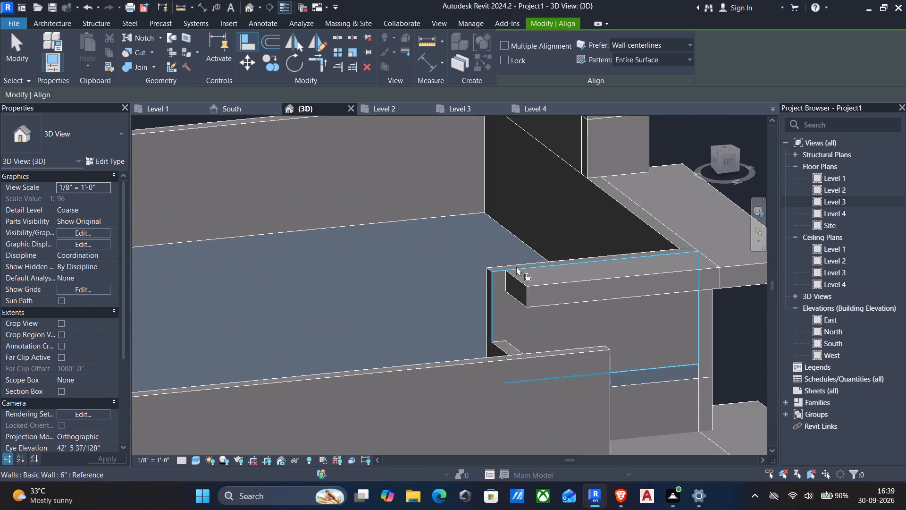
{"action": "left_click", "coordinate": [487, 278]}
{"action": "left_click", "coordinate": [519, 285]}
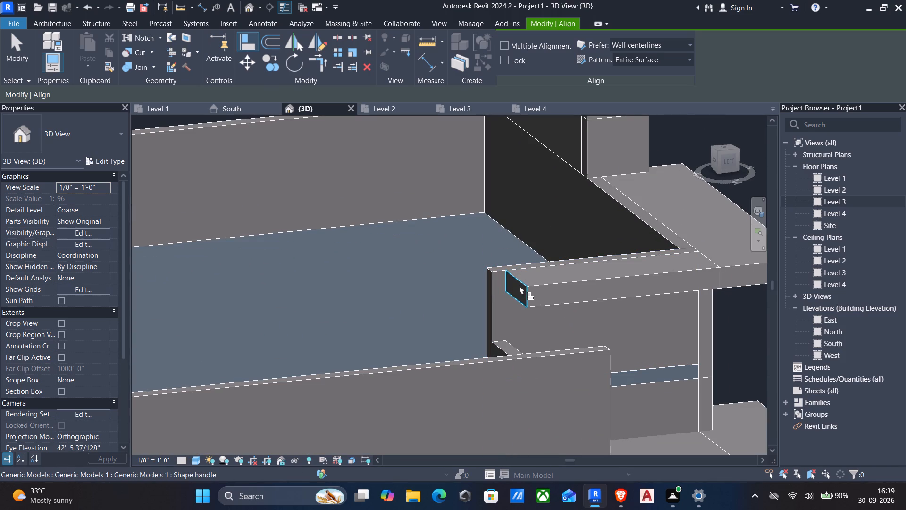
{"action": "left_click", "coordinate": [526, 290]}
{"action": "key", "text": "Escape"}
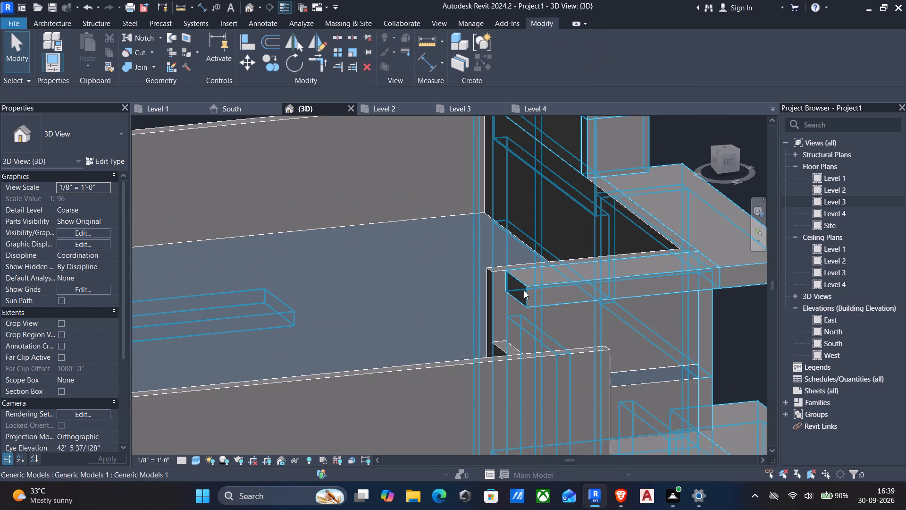
Align the end face of the projecting generic model ledge with the end face of the taller parapet wall.
{"action": "type", "text": "al"}
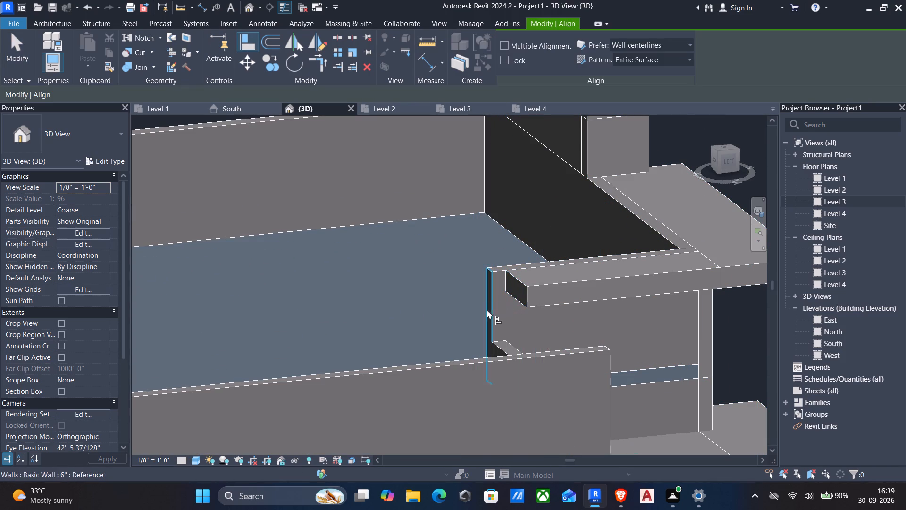
{"action": "left_click", "coordinate": [488, 311]}
{"action": "left_click", "coordinate": [528, 292]}
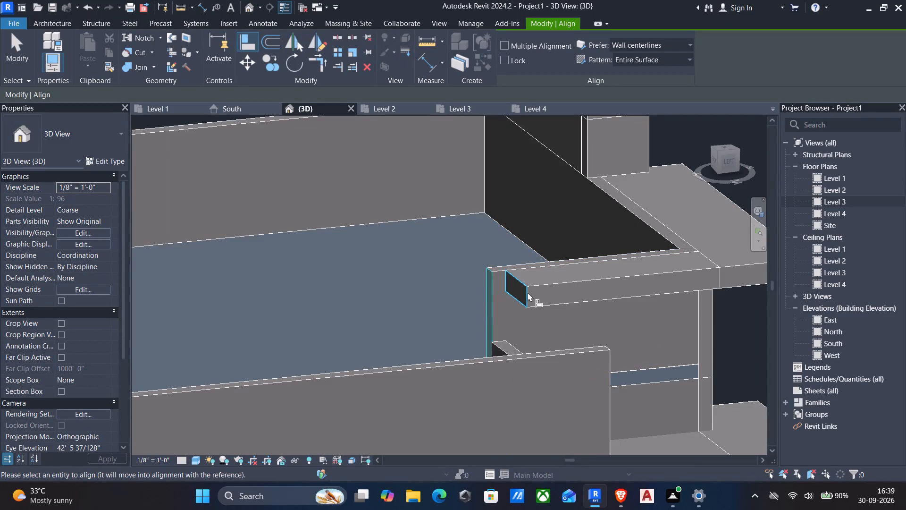
{"action": "key", "text": "Escape"}
Set the unconnected height of the low 6" parapet wall above the porch to 1' 0".
{"action": "scroll", "coordinate": [539, 302], "scroll_direction": "down", "scroll_amount": 2}
{"action": "middle_click_drag", "start_coordinate": [558, 303], "coordinate": [545, 304], "text": "shift"}
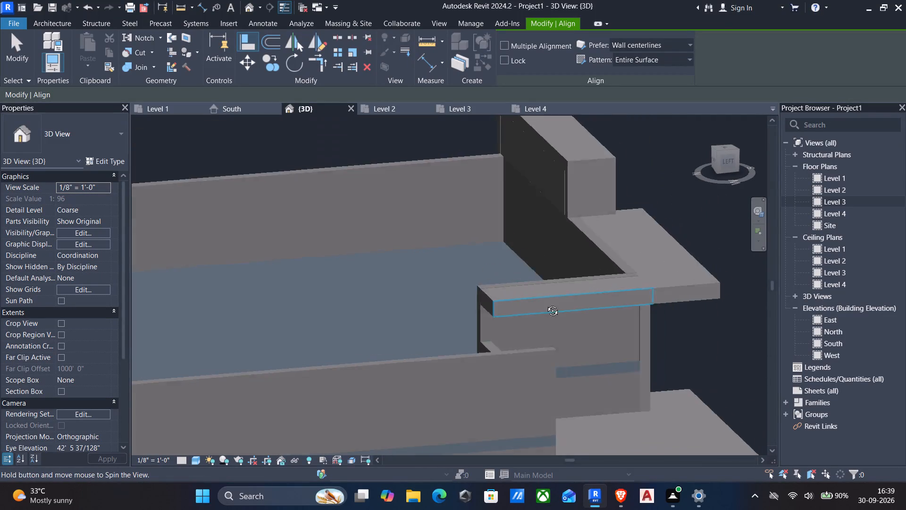
{"action": "middle_click_drag", "start_coordinate": [545, 304], "coordinate": [463, 290], "text": "shift"}
{"action": "middle_click_drag", "start_coordinate": [463, 295], "coordinate": [905, 221]}
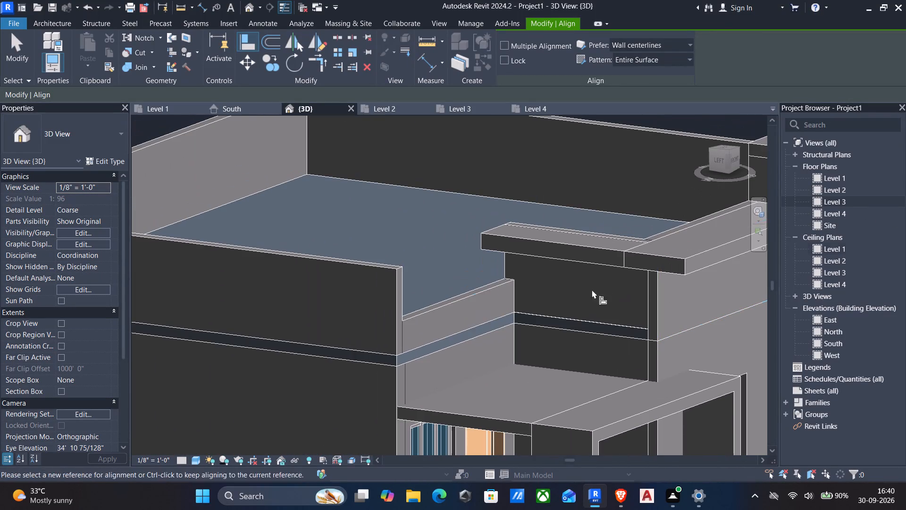
{"action": "key", "text": "Escape"}
{"action": "left_click", "coordinate": [473, 296]}
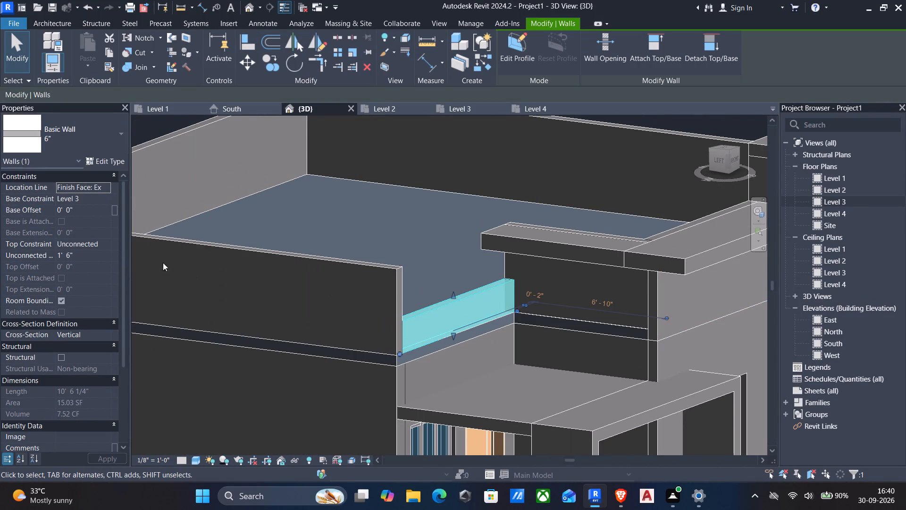
{"action": "left_click", "coordinate": [101, 255]}
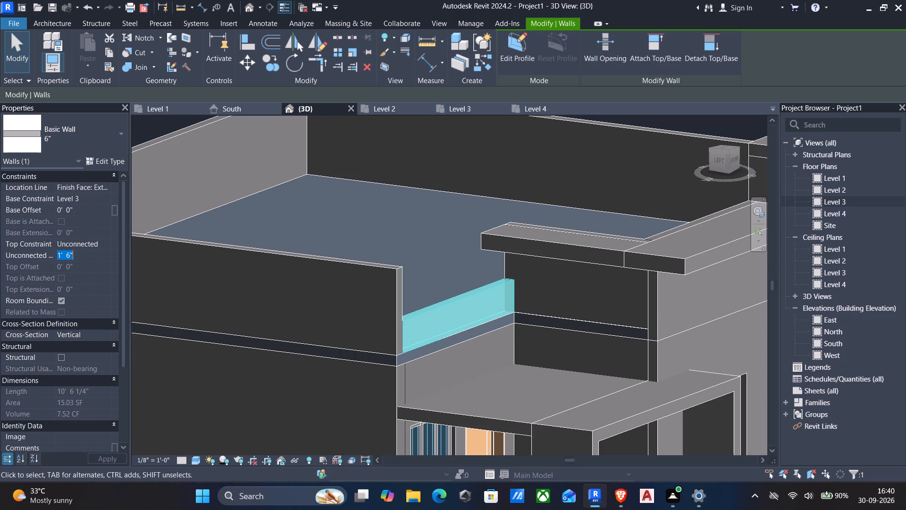
{"action": "type", "text": "1'"}
{"action": "key", "text": "Return"}
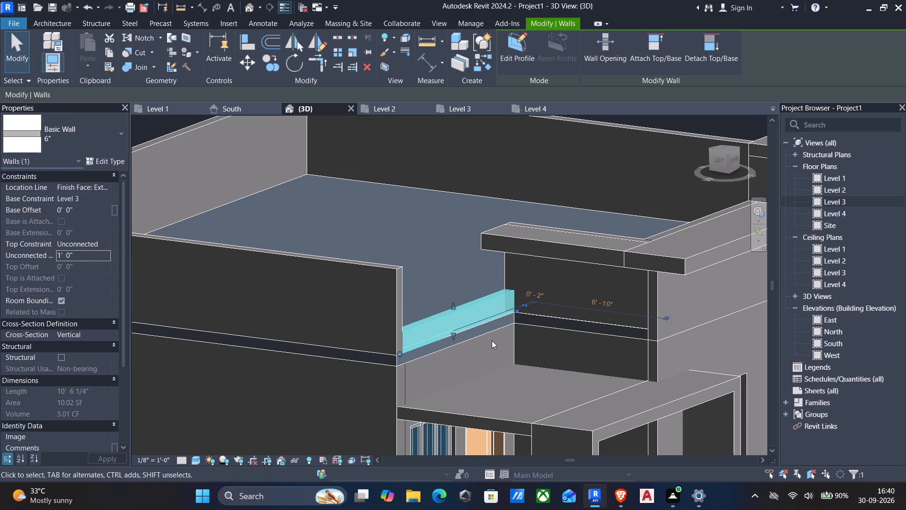
{"action": "key", "text": "Escape"}
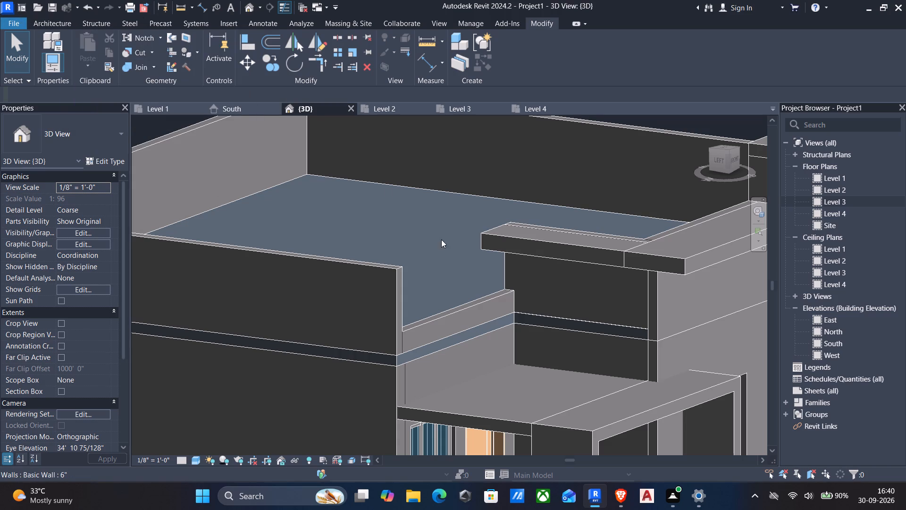
{"action": "left_click", "coordinate": [494, 298]}
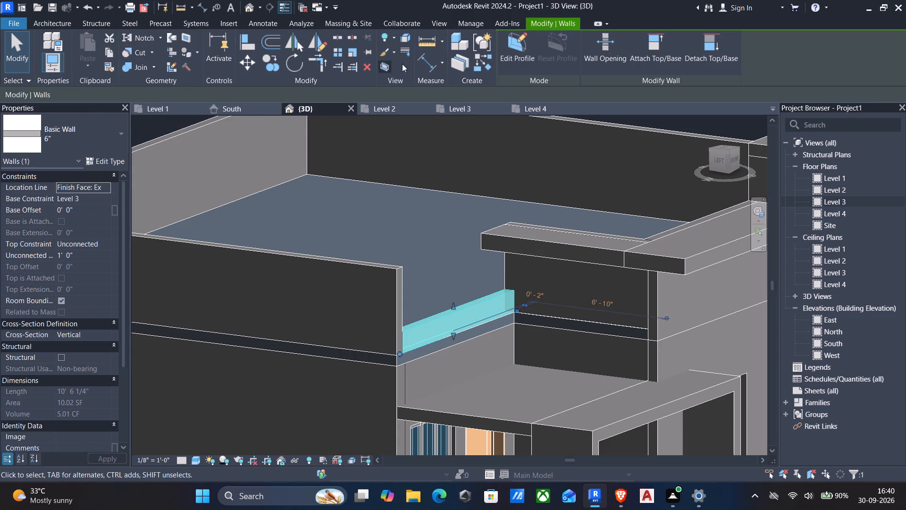
{"action": "key", "text": "Escape"}
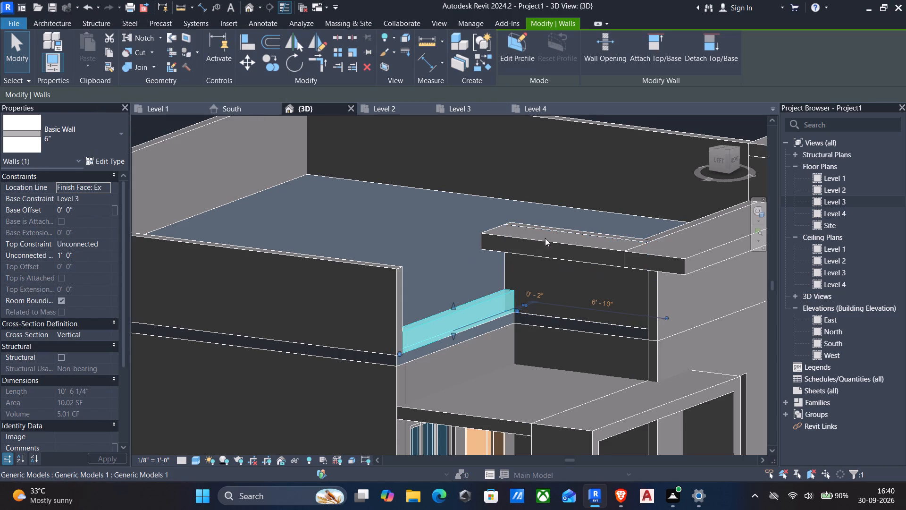
Open the projecting generic model ledge on the taller parapet wall for in-place editing.
{"action": "left_click", "coordinate": [554, 246]}
{"action": "left_click", "coordinate": [504, 59]}
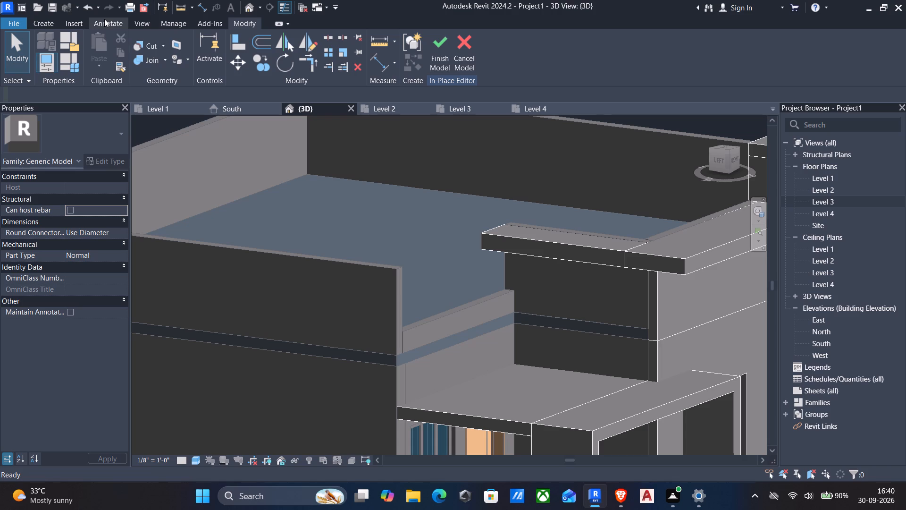
Start a new extrusion in the ledge model and pick the porch-side face of the taller wall as its work plane.
{"action": "left_click", "coordinate": [43, 18]}
{"action": "left_click", "coordinate": [100, 42]}
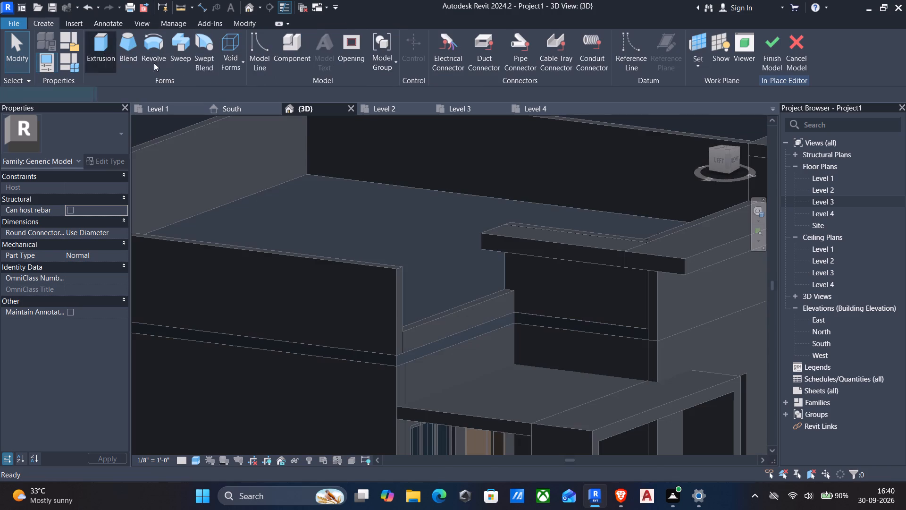
{"action": "scroll", "coordinate": [538, 289], "scroll_direction": "up", "scroll_amount": 5}
{"action": "scroll", "coordinate": [488, 285], "scroll_direction": "up", "scroll_amount": 1}
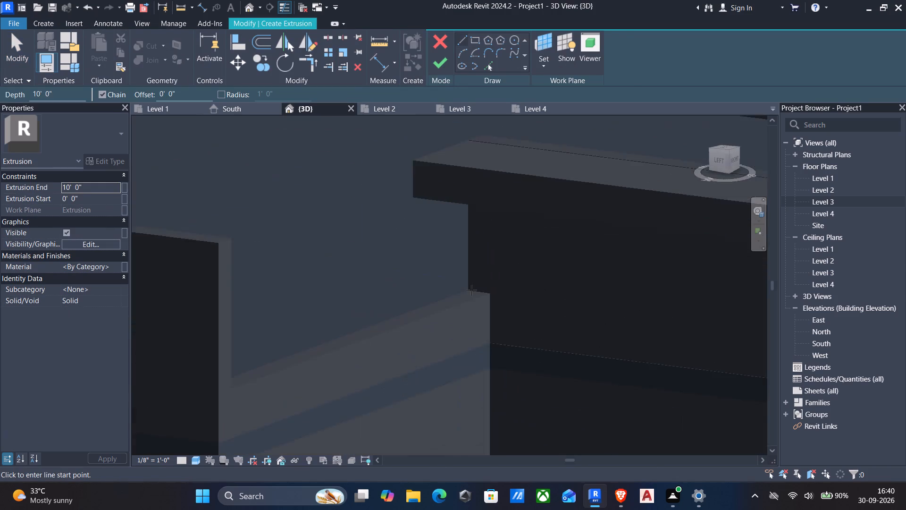
{"action": "scroll", "coordinate": [471, 290], "scroll_direction": "up", "scroll_amount": 9}
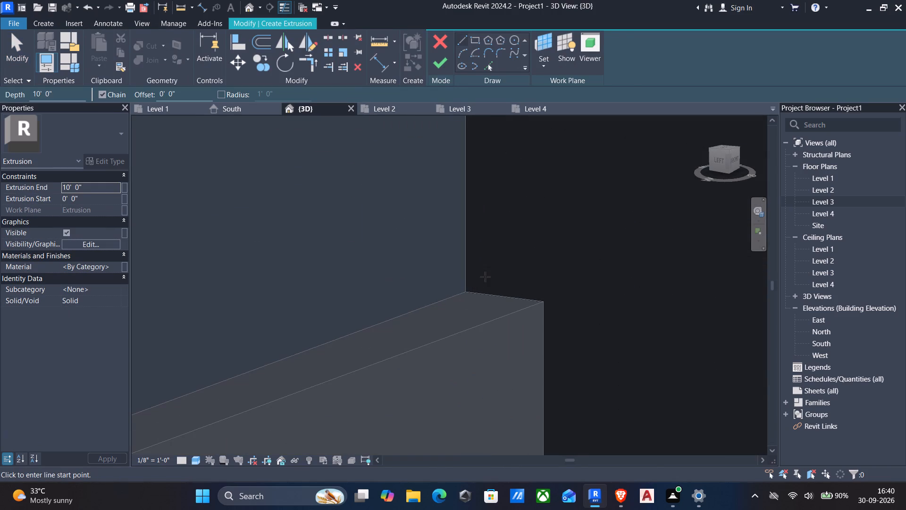
{"action": "left_click", "coordinate": [484, 246]}
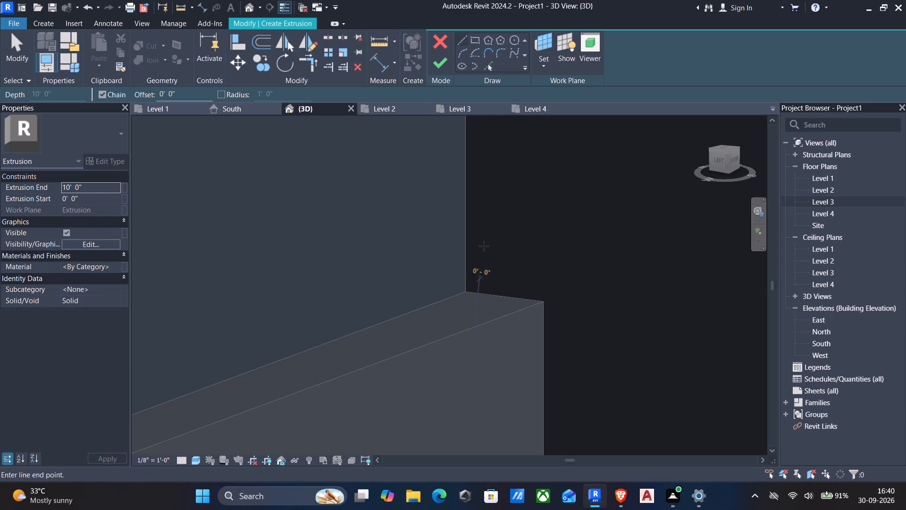
{"action": "key", "text": "Escape"}
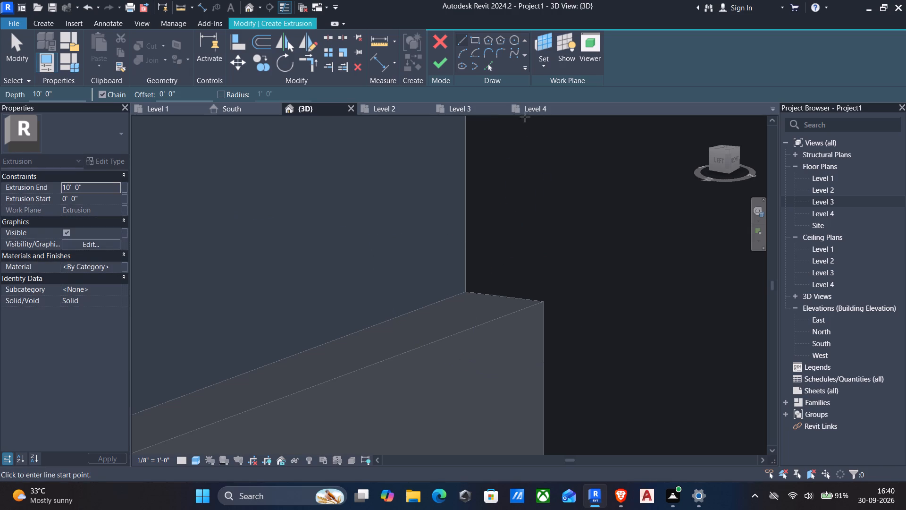
{"action": "left_click", "coordinate": [543, 65]}
{"action": "left_click", "coordinate": [559, 105]}
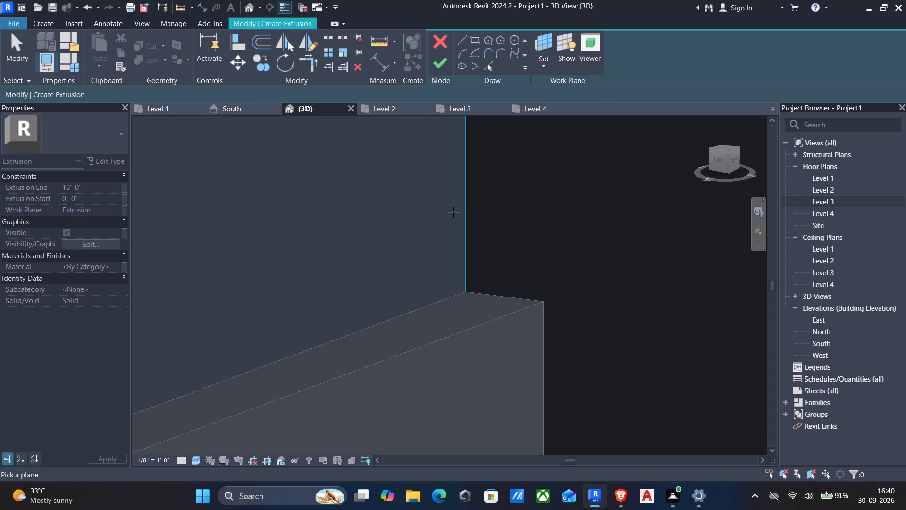
{"action": "scroll", "coordinate": [475, 209], "scroll_direction": "down", "scroll_amount": 10}
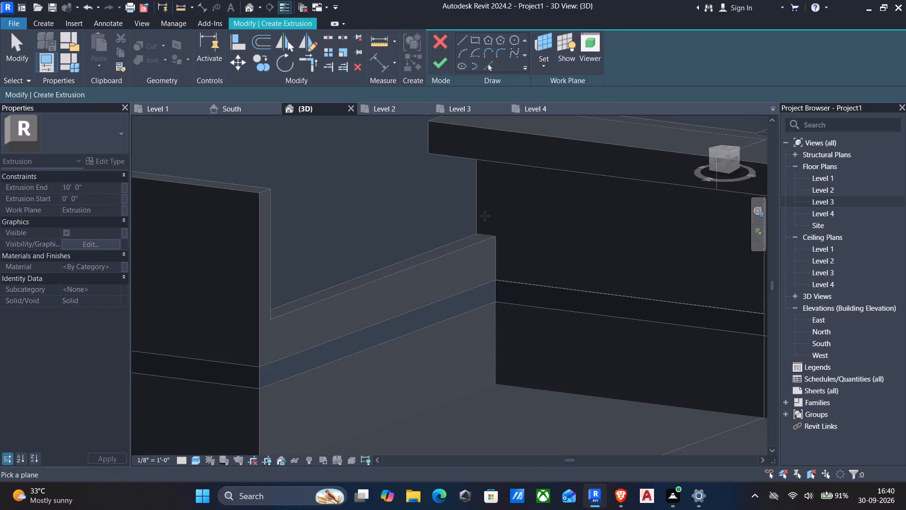
{"action": "scroll", "coordinate": [491, 215], "scroll_direction": "down", "scroll_amount": 5}
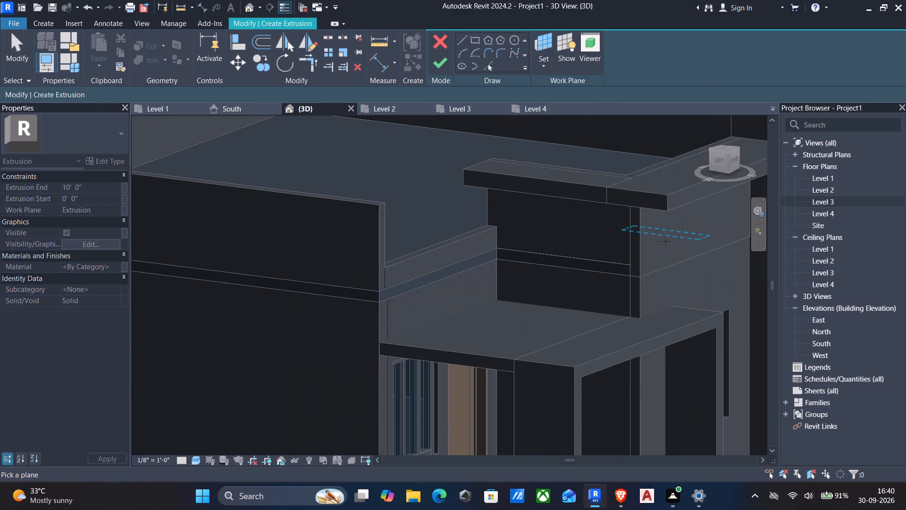
{"action": "left_click", "coordinate": [635, 242]}
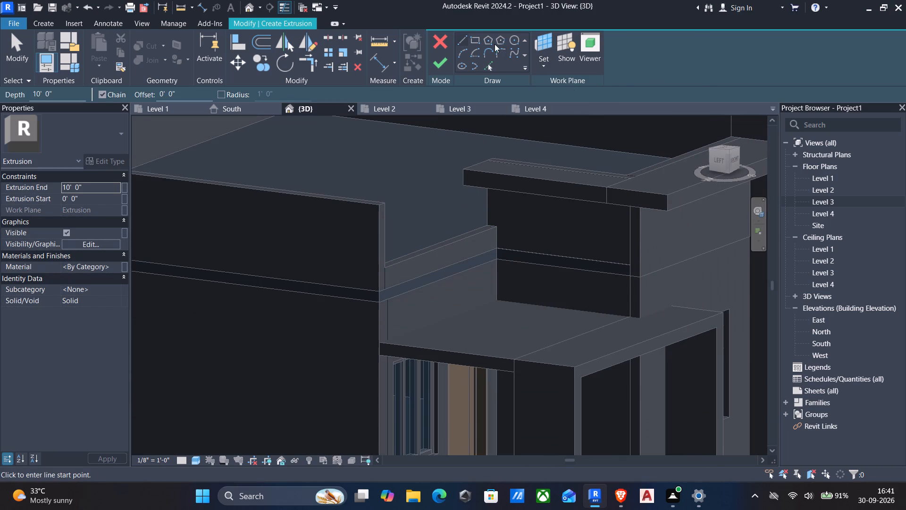
Sketch a small rectangle for the extrusion profile just above the low parapet's end at the taller wall.
{"action": "left_click", "coordinate": [477, 43]}
{"action": "scroll", "coordinate": [497, 189], "scroll_direction": "up", "scroll_amount": 5}
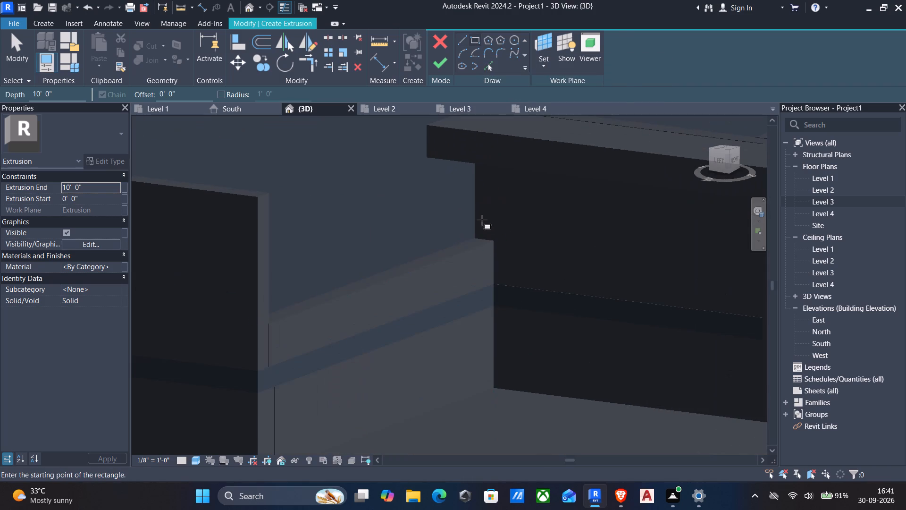
{"action": "scroll", "coordinate": [482, 220], "scroll_direction": "up", "scroll_amount": 10}
{"action": "left_click", "coordinate": [484, 220]}
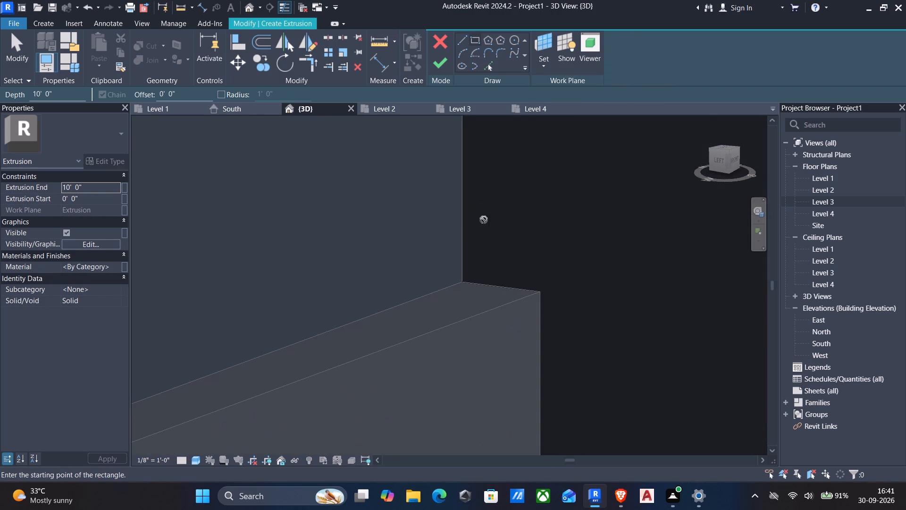
{"action": "left_click", "coordinate": [527, 254]}
{"action": "key", "text": "Escape"}
{"action": "scroll", "coordinate": [527, 254], "scroll_direction": "down", "scroll_amount": 5}
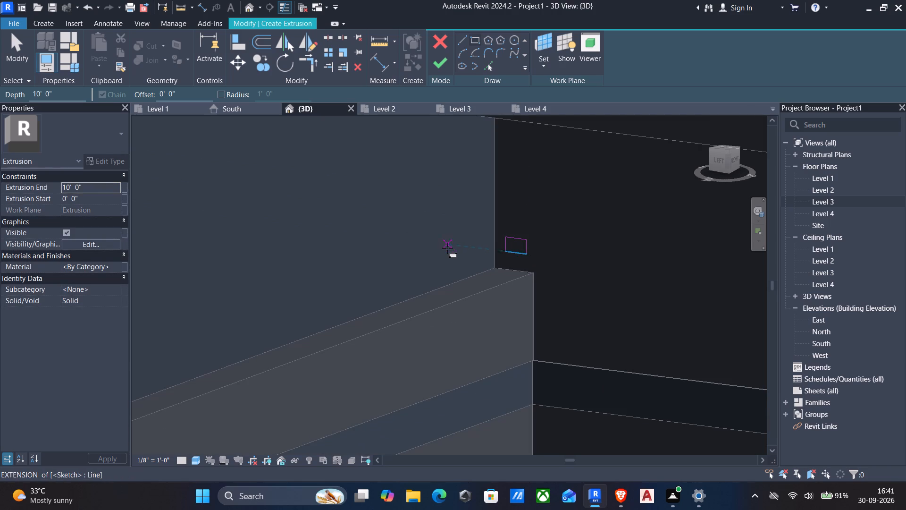
{"action": "key", "text": "Escape"}
Examine the small rectangle's position relative to the low parapet and taller wall in left and angled 3D views.
{"action": "middle_click_drag", "start_coordinate": [440, 254], "coordinate": [451, 252], "text": "shift"}
{"action": "scroll", "coordinate": [451, 252], "scroll_direction": "down", "scroll_amount": 3}
{"action": "middle_click_drag", "start_coordinate": [466, 234], "coordinate": [465, 233], "text": "shift"}
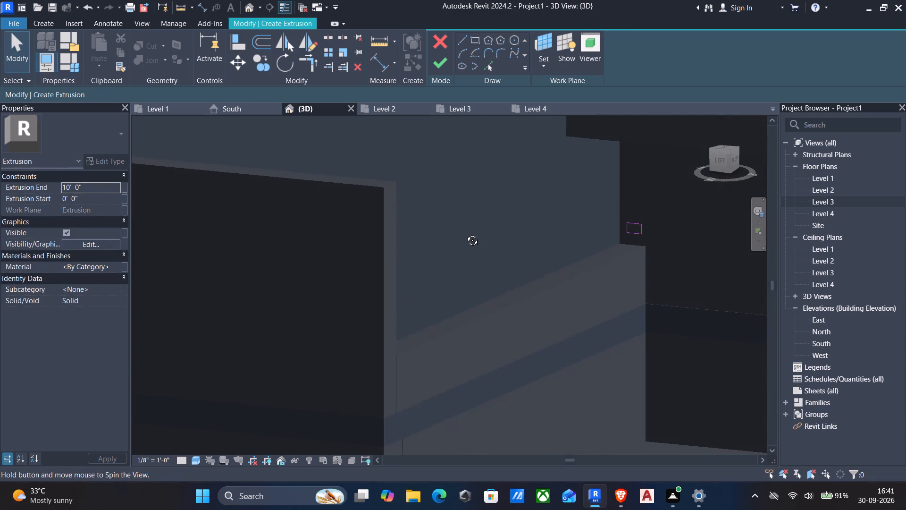
{"action": "middle_click_drag", "start_coordinate": [465, 233], "coordinate": [479, 229], "text": "shift"}
{"action": "scroll", "coordinate": [479, 229], "scroll_direction": "down", "scroll_amount": 4}
{"action": "middle_click_drag", "start_coordinate": [582, 209], "coordinate": [268, 266]}
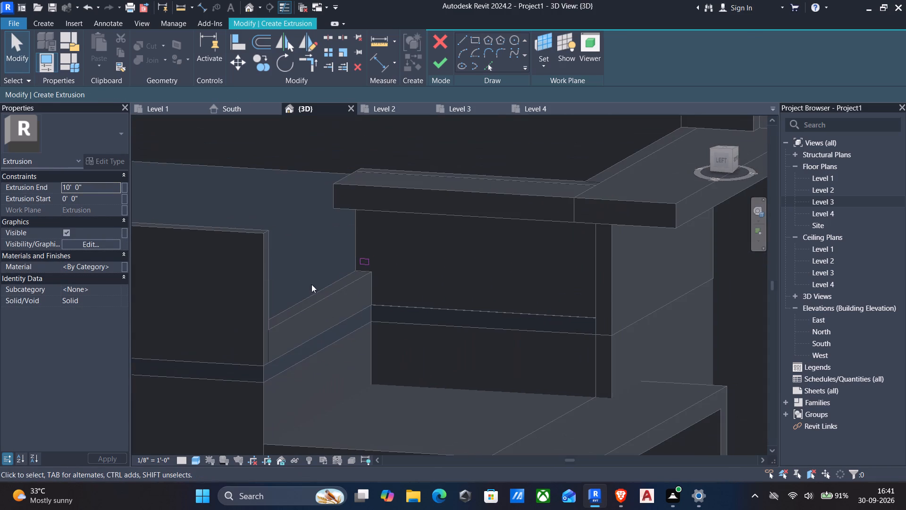
{"action": "scroll", "coordinate": [379, 279], "scroll_direction": "up", "scroll_amount": 4}
{"action": "scroll", "coordinate": [336, 271], "scroll_direction": "up", "scroll_amount": 7}
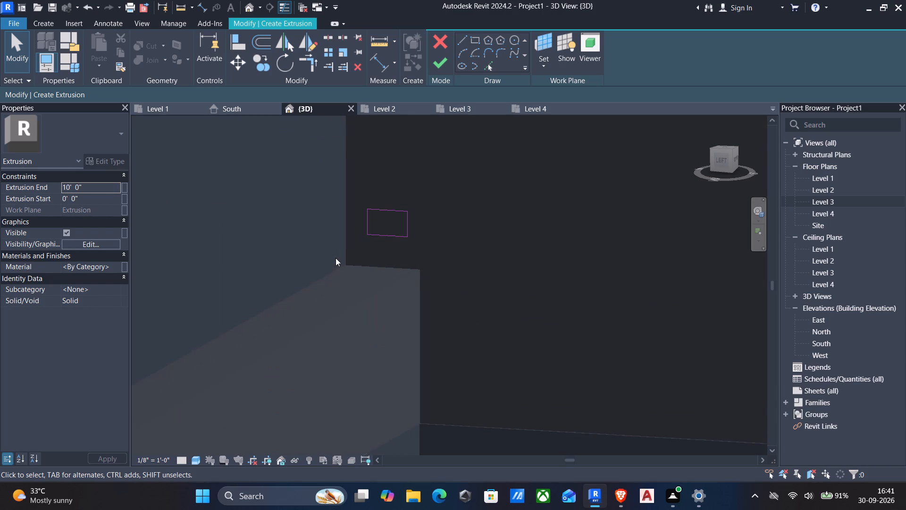
{"action": "left_click", "coordinate": [724, 163]}
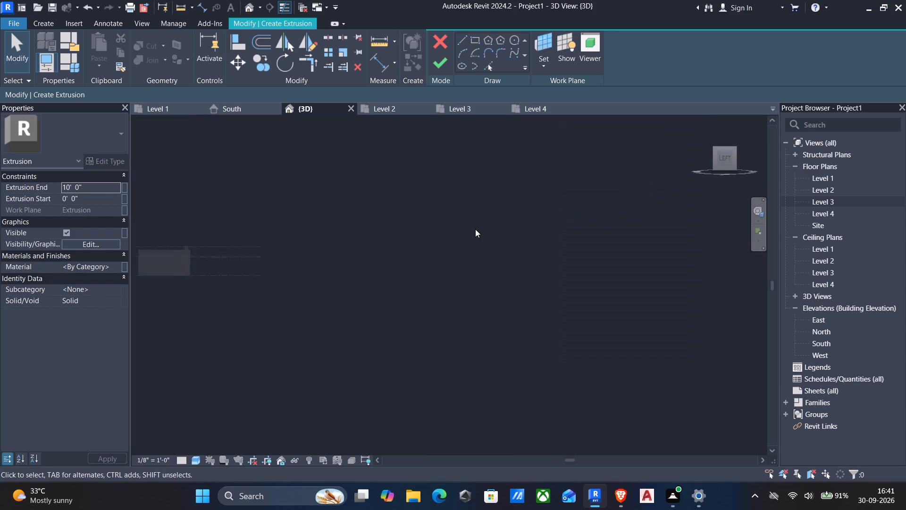
{"action": "scroll", "coordinate": [472, 277], "scroll_direction": "up", "scroll_amount": 11}
{"action": "scroll", "coordinate": [378, 308], "scroll_direction": "up", "scroll_amount": 5}
{"action": "scroll", "coordinate": [498, 286], "scroll_direction": "up", "scroll_amount": 5}
{"action": "middle_click_drag", "start_coordinate": [498, 286], "coordinate": [465, 297]}
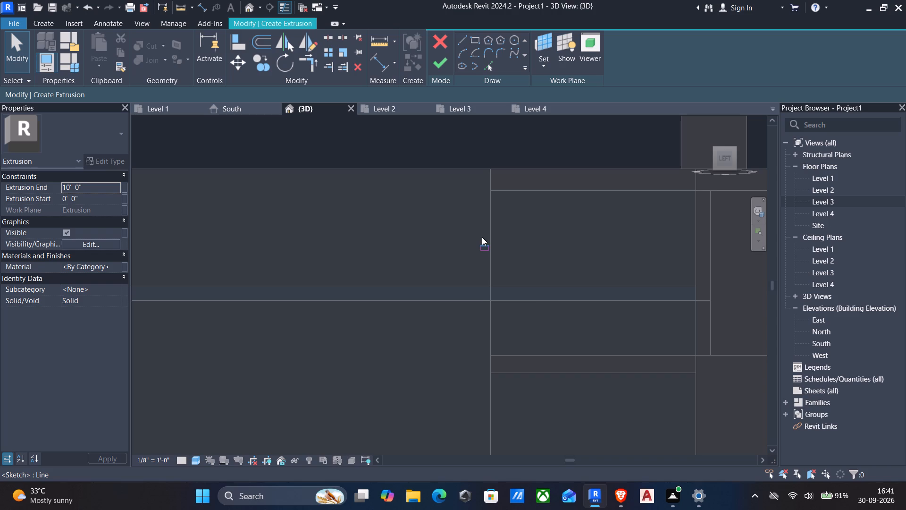
{"action": "scroll", "coordinate": [539, 196], "scroll_direction": "down", "scroll_amount": 2}
{"action": "middle_click_drag", "start_coordinate": [530, 203], "coordinate": [528, 244], "text": "shift"}
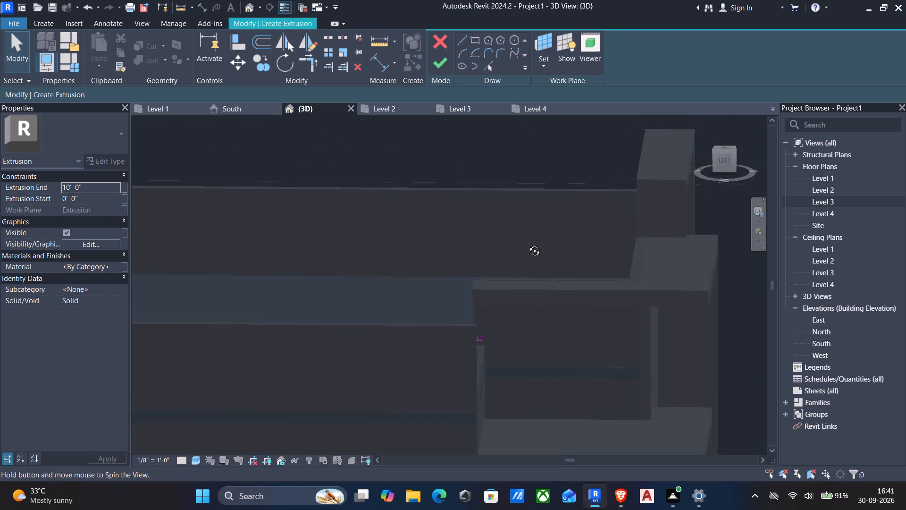
{"action": "middle_click_drag", "start_coordinate": [528, 244], "coordinate": [528, 244], "text": "shift"}
{"action": "scroll", "coordinate": [476, 342], "scroll_direction": "up", "scroll_amount": 3}
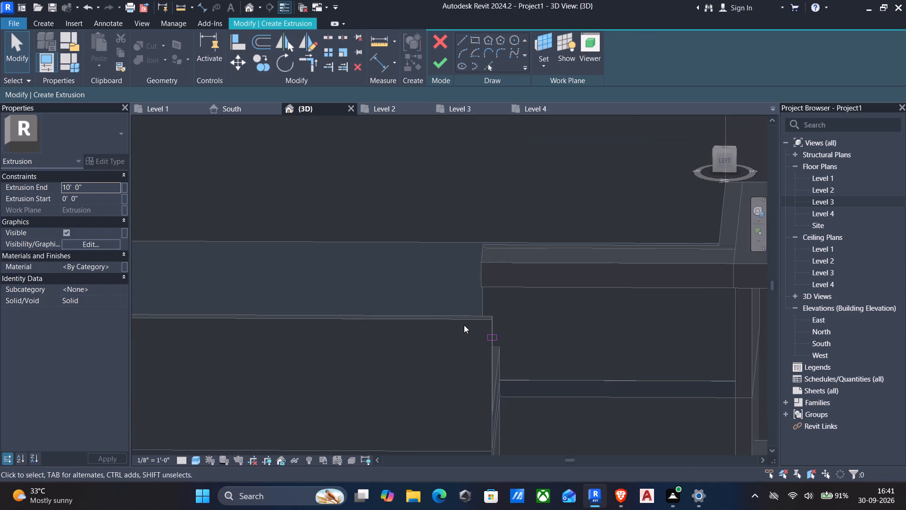
{"action": "scroll", "coordinate": [494, 327], "scroll_direction": "up", "scroll_amount": 4}
{"action": "middle_click_drag", "start_coordinate": [493, 323], "coordinate": [500, 299]}
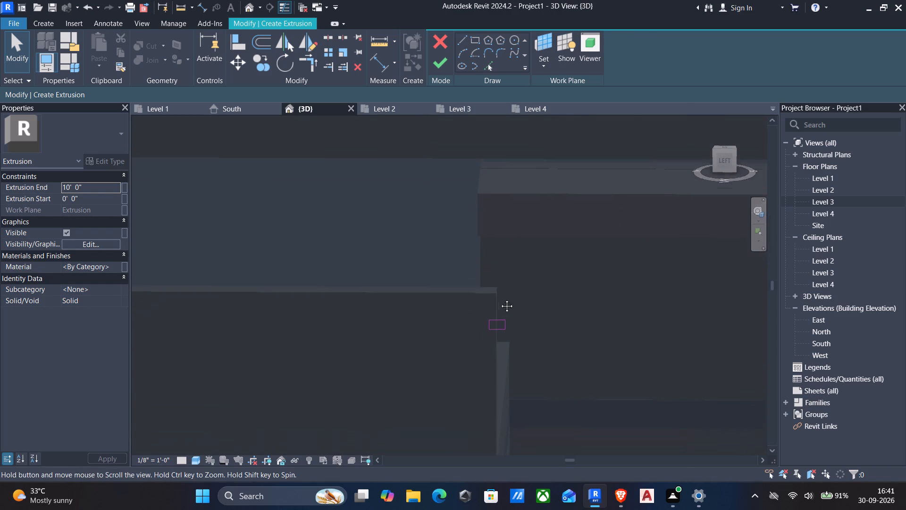
{"action": "middle_click_drag", "start_coordinate": [500, 299], "coordinate": [490, 263]}
{"action": "scroll", "coordinate": [469, 271], "scroll_direction": "up", "scroll_amount": 3}
{"action": "scroll", "coordinate": [460, 256], "scroll_direction": "down", "scroll_amount": 5}
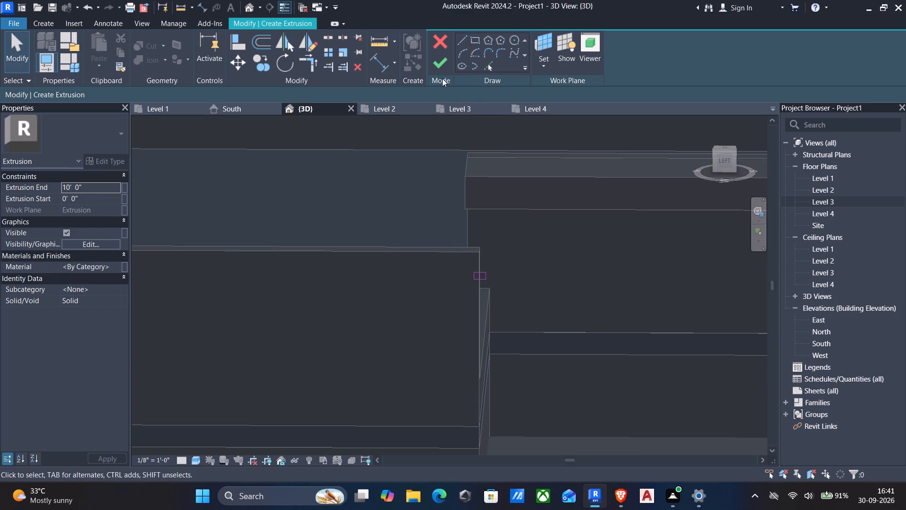
{"action": "scroll", "coordinate": [495, 283], "scroll_direction": "up", "scroll_amount": 4}
{"action": "middle_click_drag", "start_coordinate": [495, 283], "coordinate": [465, 287], "text": "shift"}
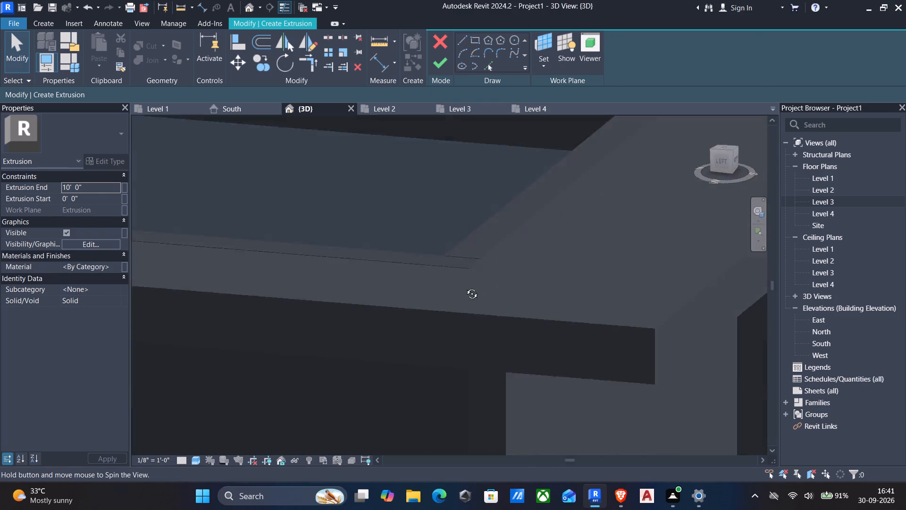
{"action": "middle_click_drag", "start_coordinate": [465, 287], "coordinate": [467, 259], "text": "shift"}
{"action": "scroll", "coordinate": [467, 259], "scroll_direction": "down", "scroll_amount": 8}
Copy the small rectangle straight up the taller wall's face twice, spacing the copies about 8 inches apart.
{"action": "scroll", "coordinate": [312, 198], "scroll_direction": "up", "scroll_amount": 2}
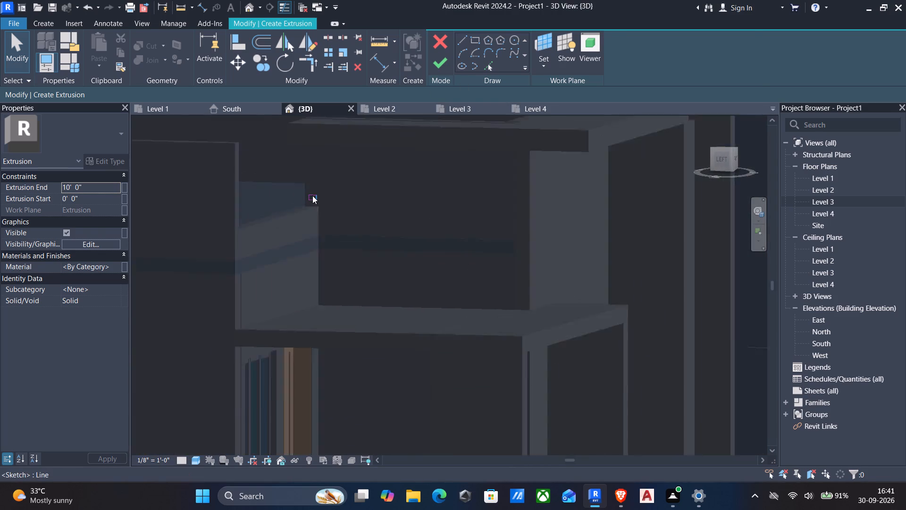
{"action": "scroll", "coordinate": [312, 195], "scroll_direction": "up", "scroll_amount": 7}
{"action": "left_click", "coordinate": [286, 179]}
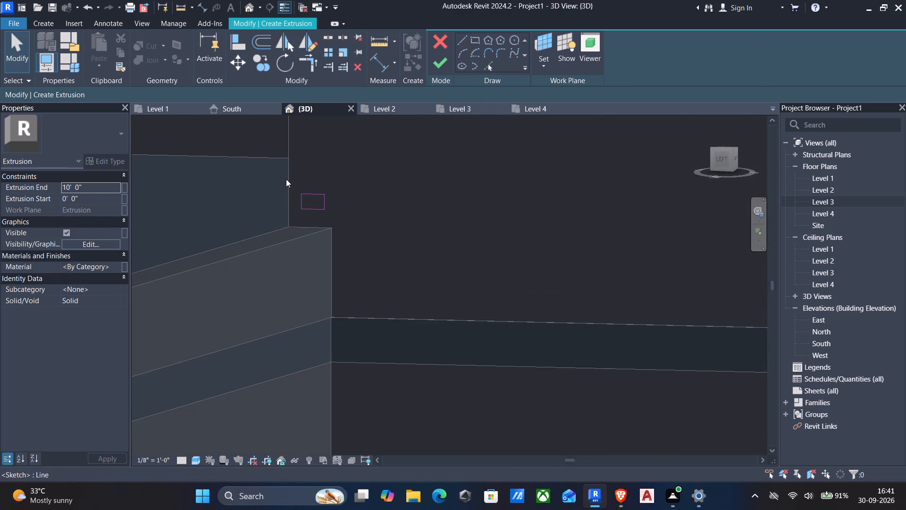
{"action": "left_click_drag", "start_coordinate": [297, 179], "coordinate": [350, 212]}
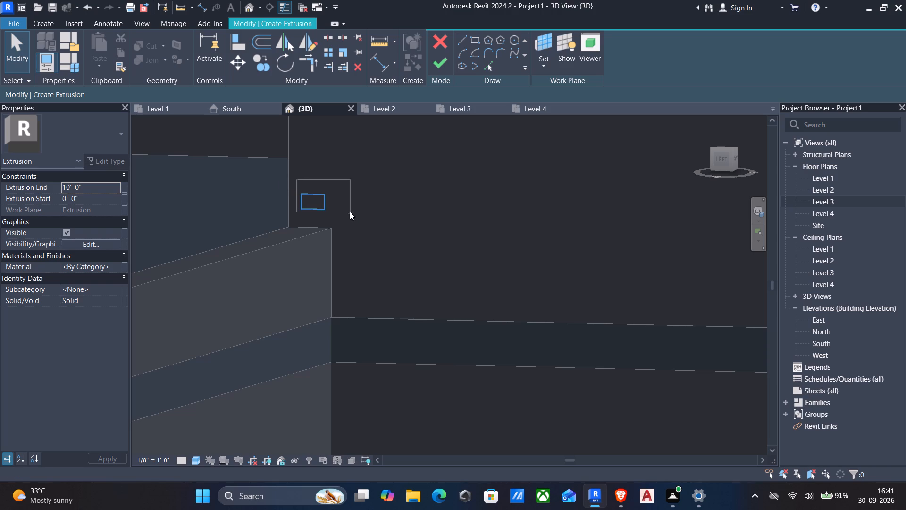
{"action": "left_click_drag", "start_coordinate": [350, 212], "coordinate": [346, 221]}
{"action": "scroll", "coordinate": [297, 217], "scroll_direction": "down", "scroll_amount": 2}
{"action": "middle_click_drag", "start_coordinate": [295, 215], "coordinate": [292, 239]}
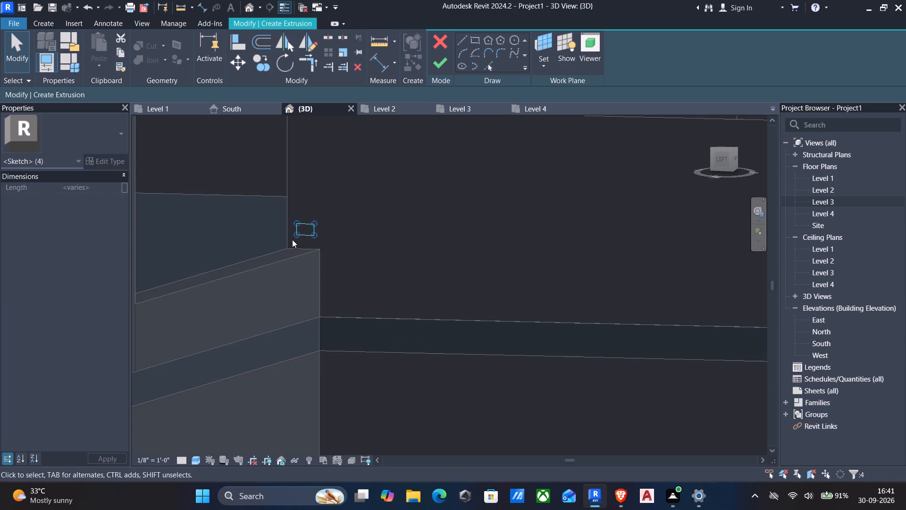
{"action": "type", "text": "co"}
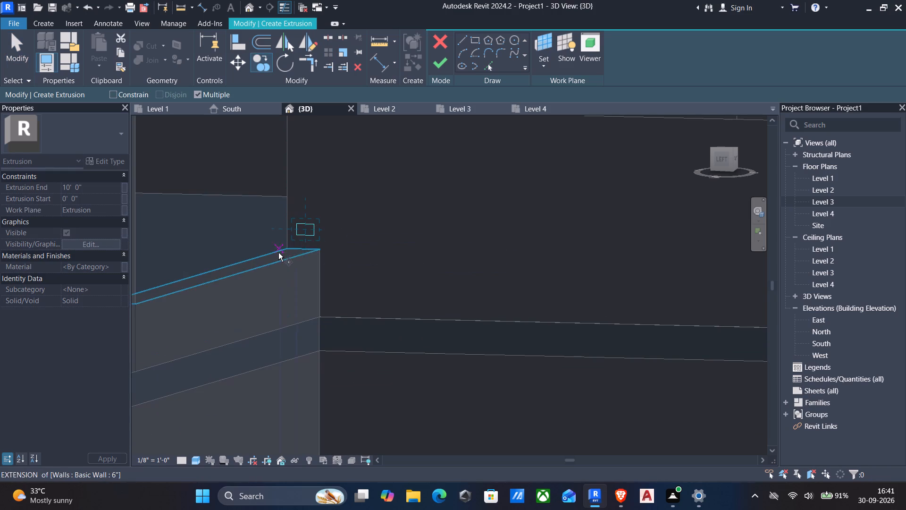
{"action": "scroll", "coordinate": [298, 230], "scroll_direction": "up", "scroll_amount": 4}
{"action": "left_click", "coordinate": [296, 239]}
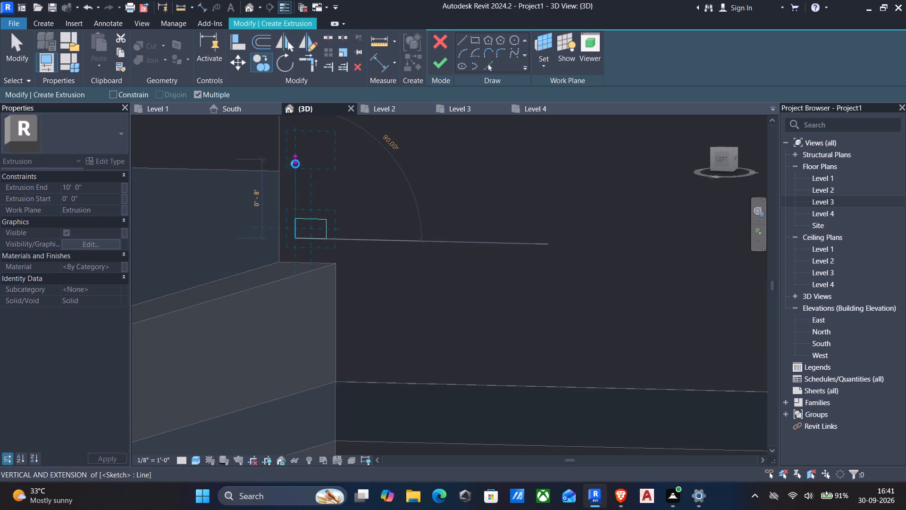
{"action": "left_click", "coordinate": [295, 164]}
{"action": "scroll", "coordinate": [295, 164], "scroll_direction": "down", "scroll_amount": 2}
{"action": "middle_click_drag", "start_coordinate": [295, 164], "coordinate": [277, 294]}
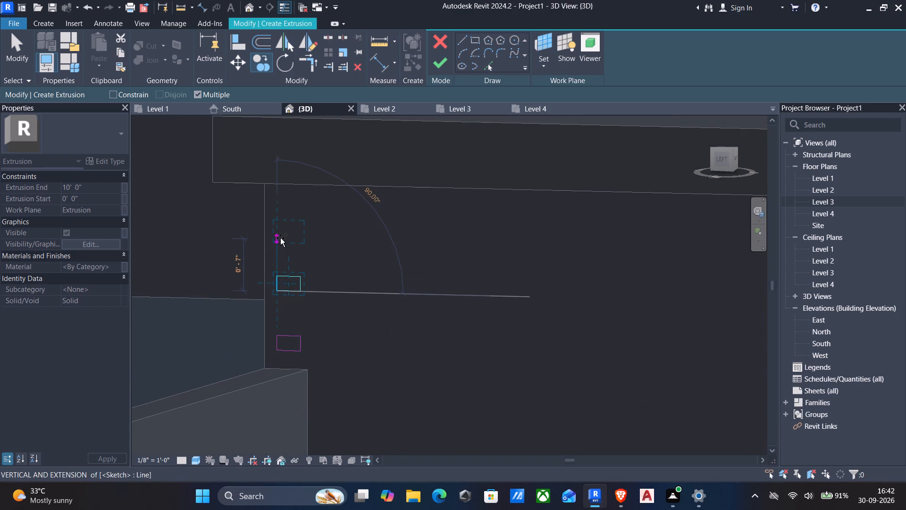
{"action": "left_click", "coordinate": [280, 232]}
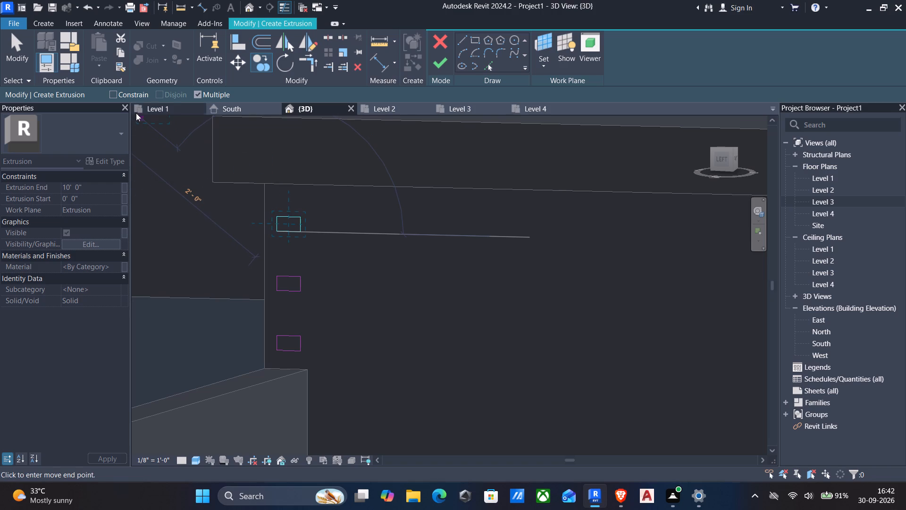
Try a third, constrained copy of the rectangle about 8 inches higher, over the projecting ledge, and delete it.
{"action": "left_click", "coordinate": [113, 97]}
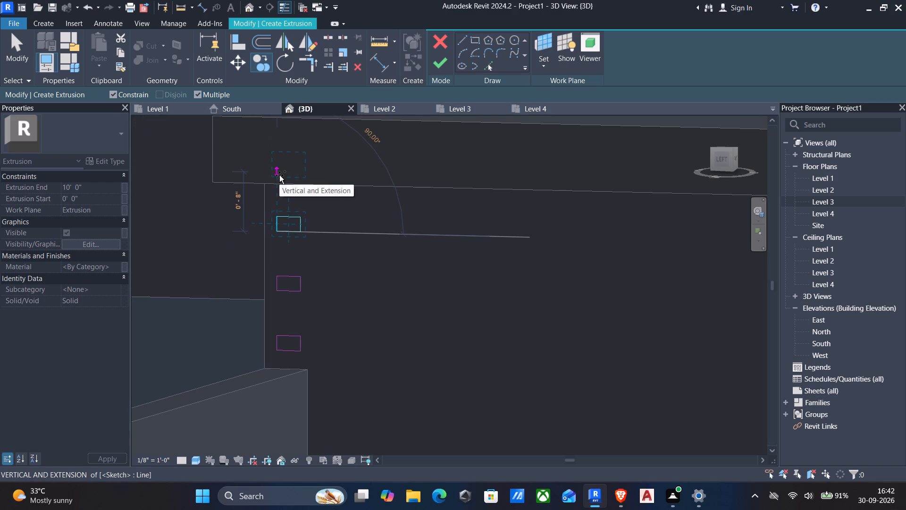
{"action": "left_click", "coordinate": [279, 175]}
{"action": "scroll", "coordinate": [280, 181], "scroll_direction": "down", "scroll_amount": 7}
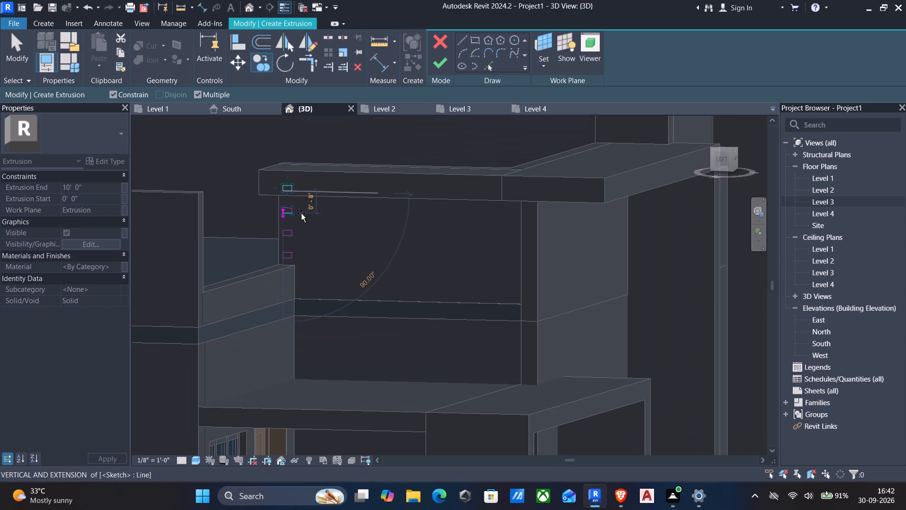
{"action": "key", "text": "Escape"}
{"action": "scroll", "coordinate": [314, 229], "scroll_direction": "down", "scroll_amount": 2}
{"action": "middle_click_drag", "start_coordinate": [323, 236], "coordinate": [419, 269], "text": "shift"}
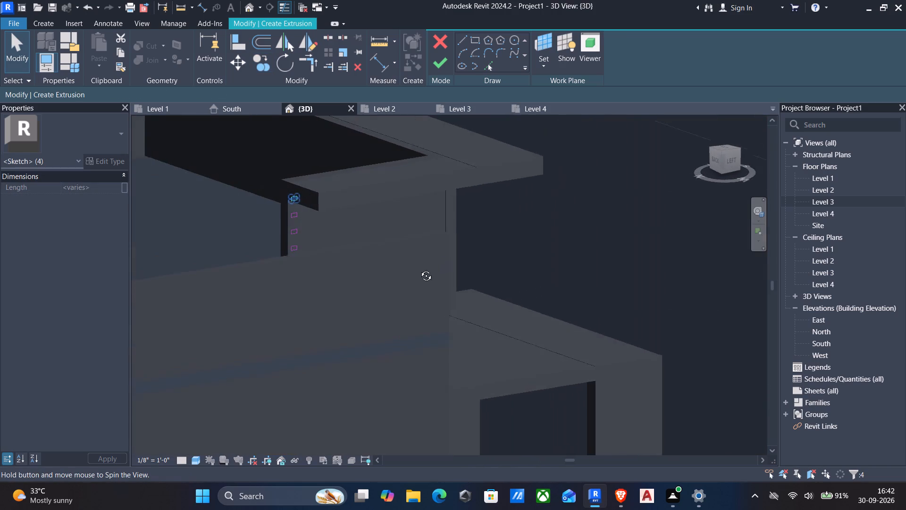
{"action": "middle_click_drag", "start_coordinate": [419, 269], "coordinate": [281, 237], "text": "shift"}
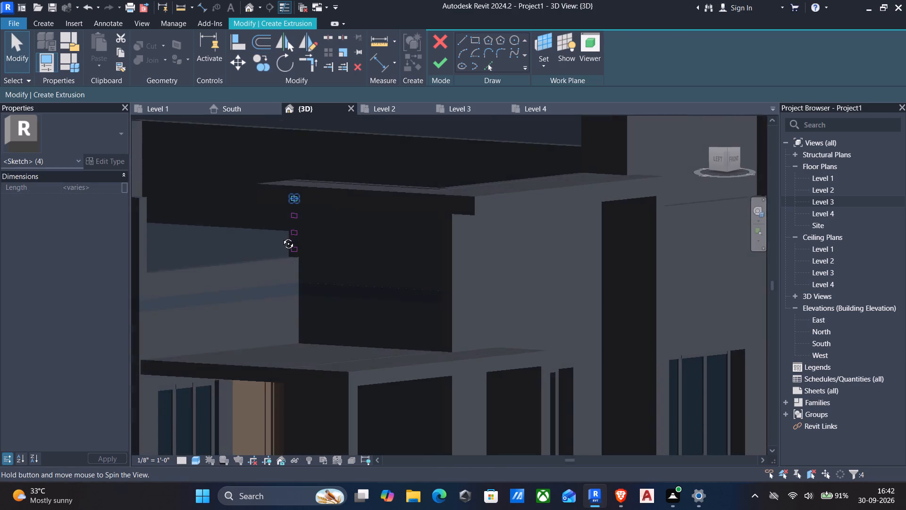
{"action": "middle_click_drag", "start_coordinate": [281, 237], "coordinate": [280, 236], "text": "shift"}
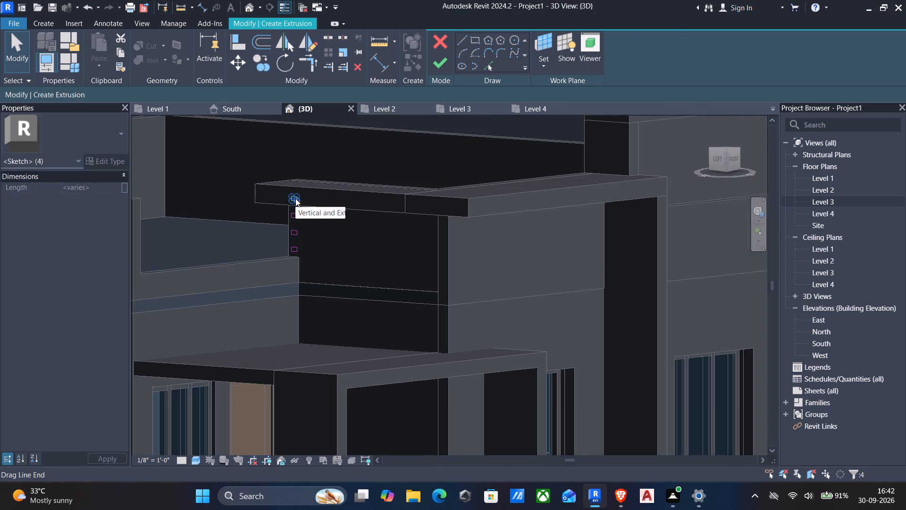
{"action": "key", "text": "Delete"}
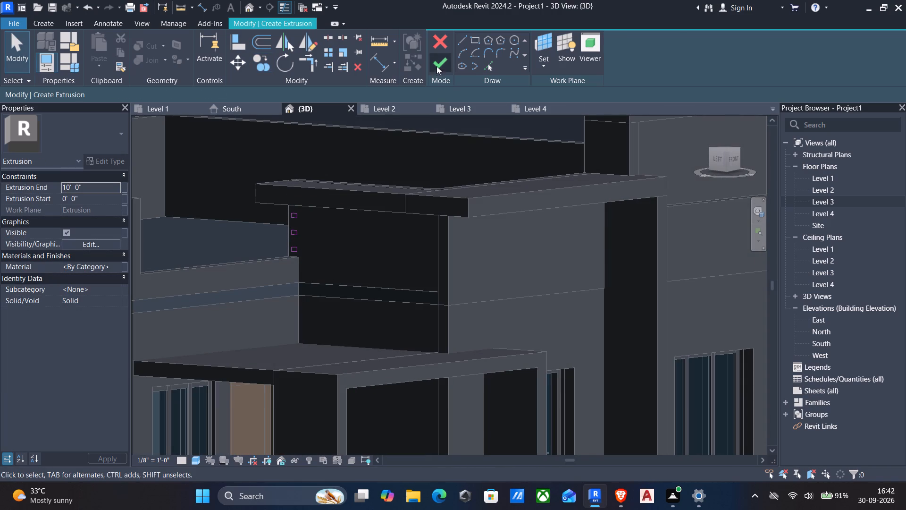
Finish the sketch to extrude the three stacked rectangles 10' as horizontal bars above the low parapet.
{"action": "left_click", "coordinate": [436, 65]}
{"action": "scroll", "coordinate": [342, 215], "scroll_direction": "down", "scroll_amount": 1}
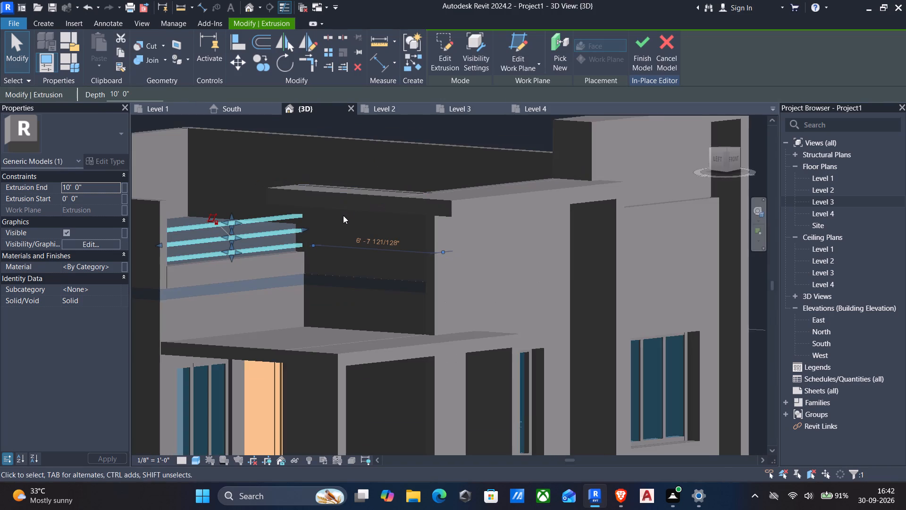
{"action": "middle_click_drag", "start_coordinate": [309, 223], "coordinate": [285, 236], "text": "shift"}
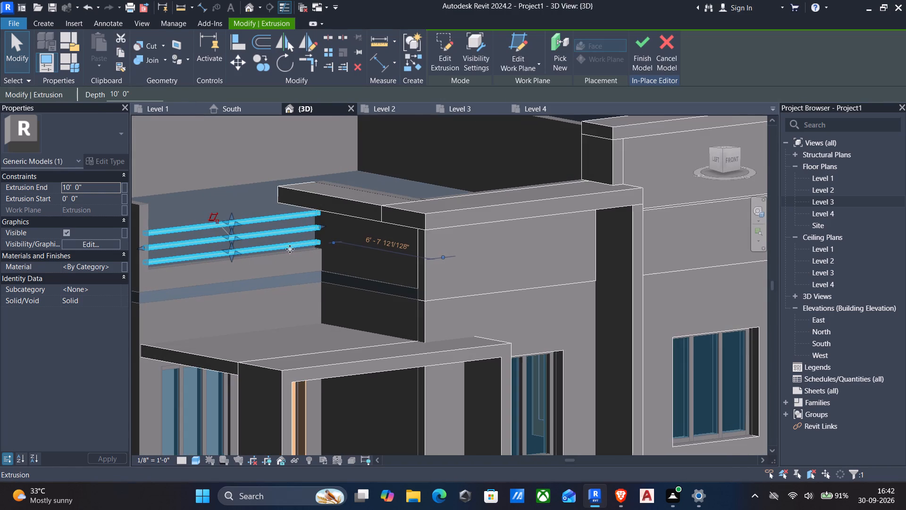
{"action": "scroll", "coordinate": [286, 256], "scroll_direction": "down", "scroll_amount": 2}
{"action": "middle_click_drag", "start_coordinate": [286, 256], "coordinate": [169, 269], "text": "shift"}
{"action": "scroll", "coordinate": [169, 269], "scroll_direction": "down", "scroll_amount": 3, "text": "shift"}
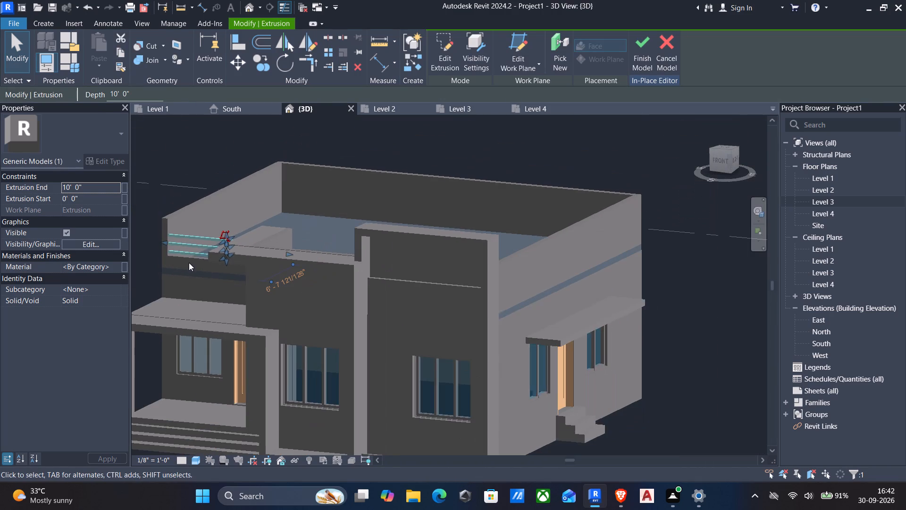
{"action": "key", "text": "Escape"}
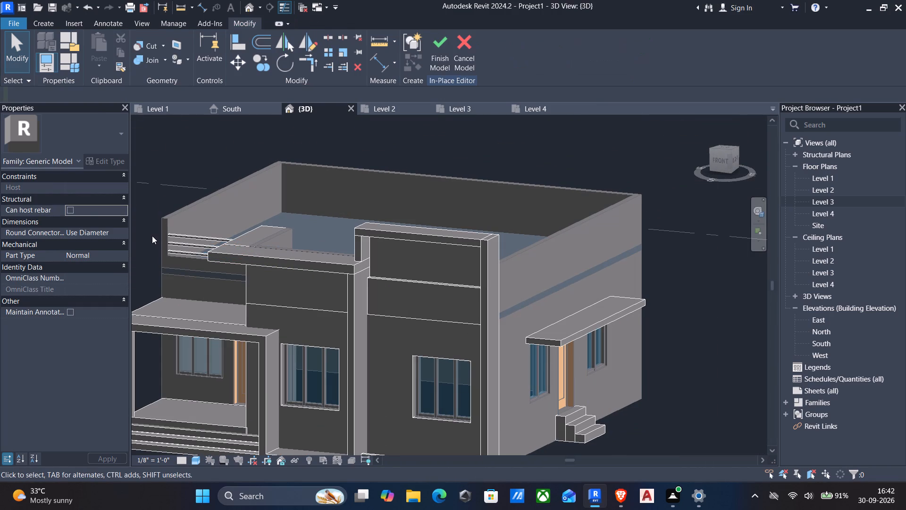
Examine the three bars above the porch from front, left and angled 3D views, checking how they meet the parapet walls.
{"action": "scroll", "coordinate": [170, 233], "scroll_direction": "down", "scroll_amount": 1, "text": "shift"}
{"action": "middle_click_drag", "start_coordinate": [170, 233], "coordinate": [290, 231], "text": "shift"}
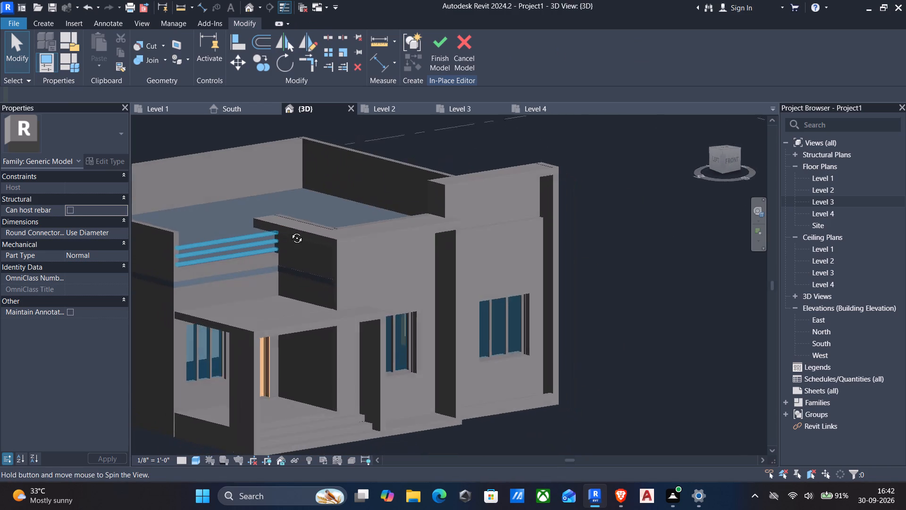
{"action": "middle_click_drag", "start_coordinate": [290, 231], "coordinate": [169, 223], "text": "shift"}
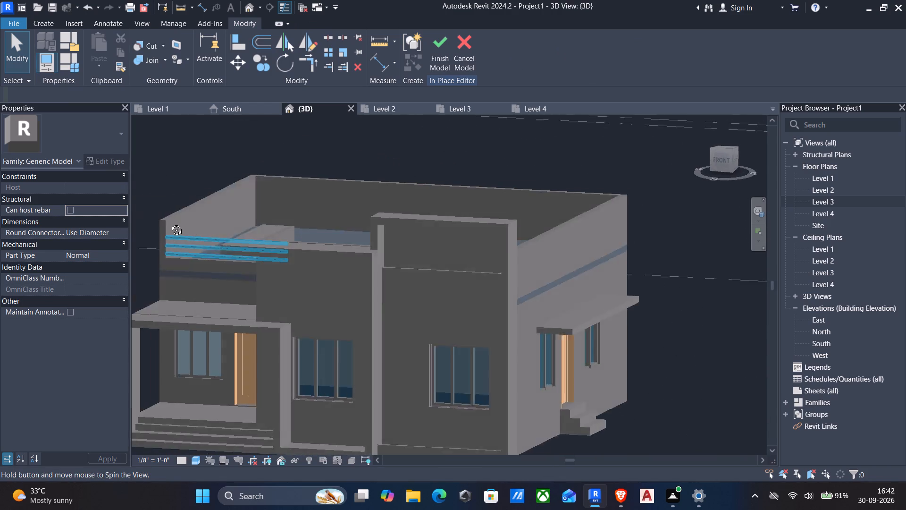
{"action": "middle_click_drag", "start_coordinate": [169, 223], "coordinate": [163, 223], "text": "shift"}
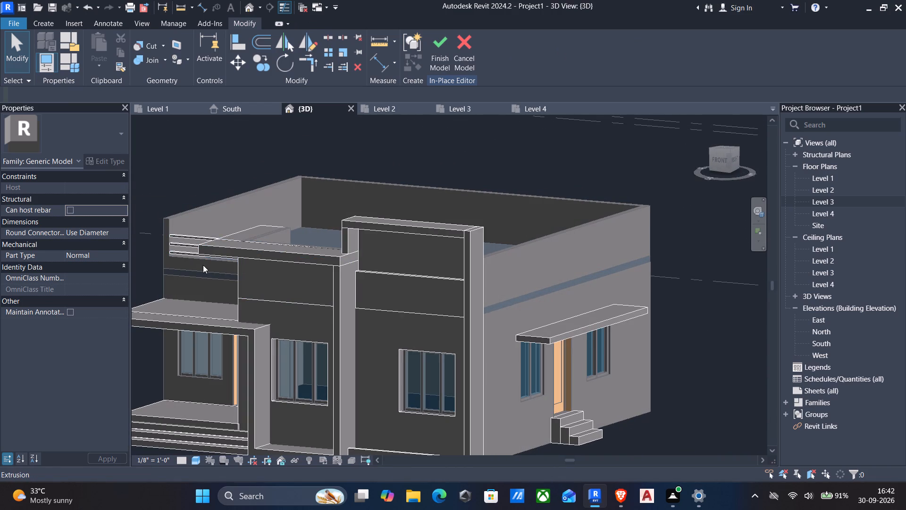
{"action": "middle_click_drag", "start_coordinate": [209, 264], "coordinate": [306, 221], "text": "shift"}
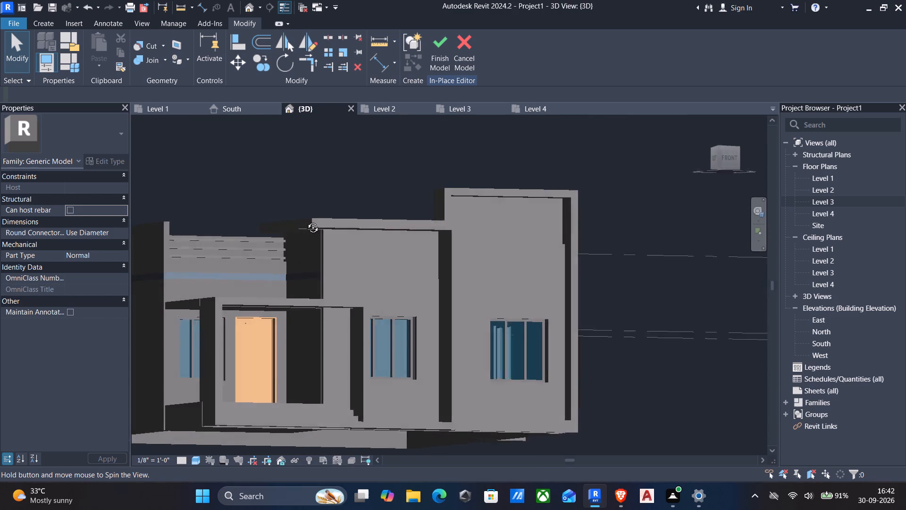
{"action": "middle_click_drag", "start_coordinate": [306, 221], "coordinate": [415, 237], "text": "shift"}
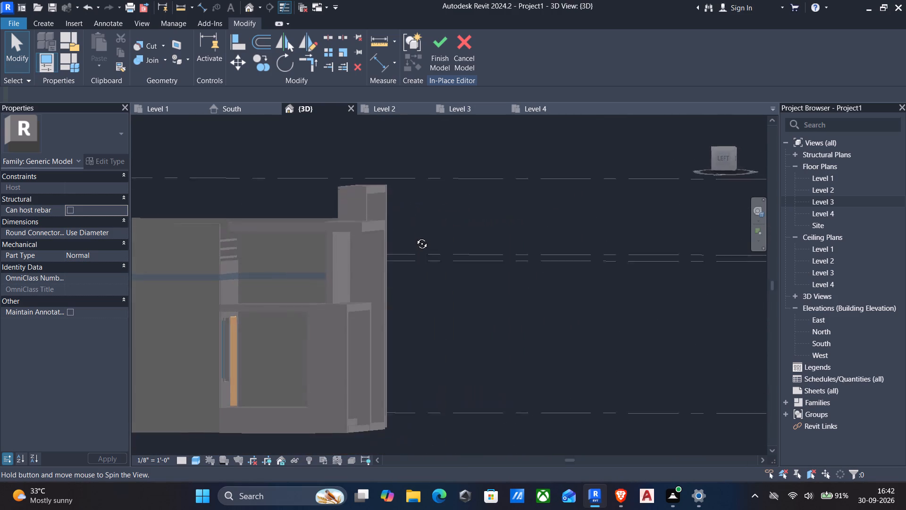
{"action": "middle_click_drag", "start_coordinate": [415, 237], "coordinate": [427, 264], "text": "shift"}
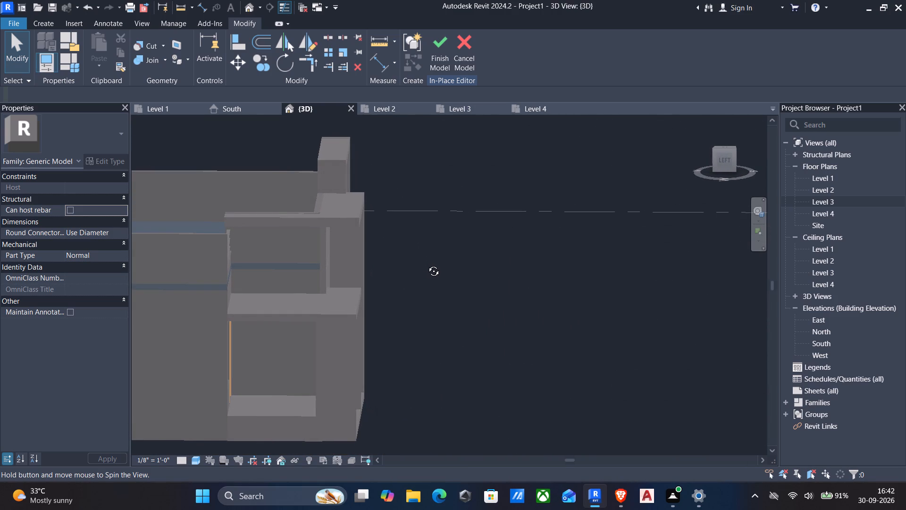
{"action": "middle_click_drag", "start_coordinate": [427, 264], "coordinate": [233, 268], "text": "shift"}
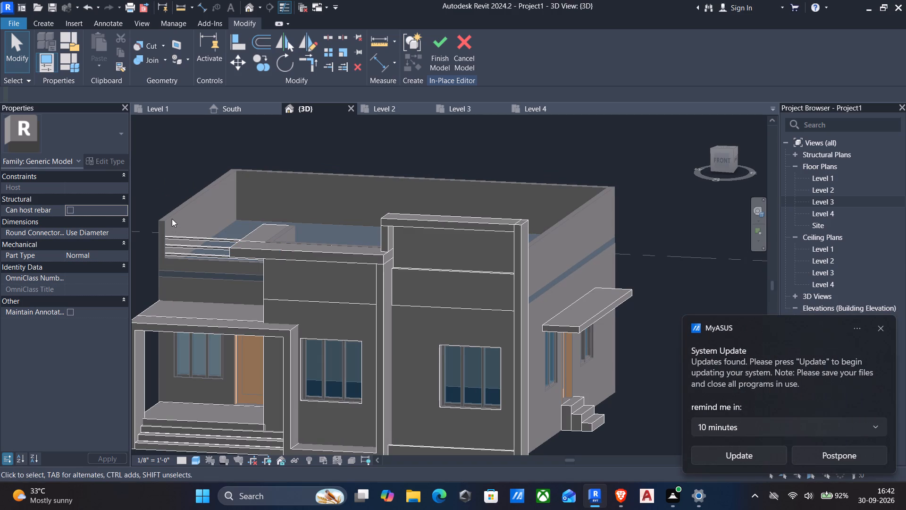
Finish the in-place generic model.
{"action": "left_click", "coordinate": [172, 219]}
{"action": "left_click", "coordinate": [428, 45]}
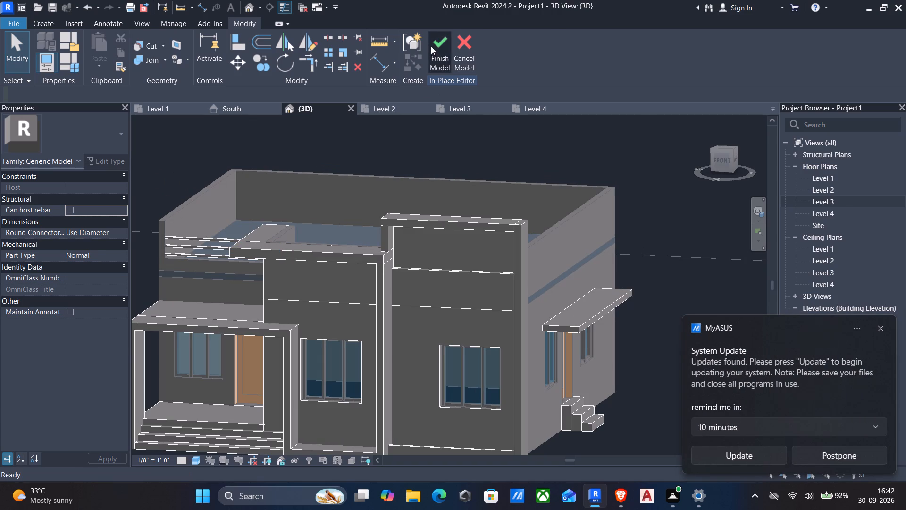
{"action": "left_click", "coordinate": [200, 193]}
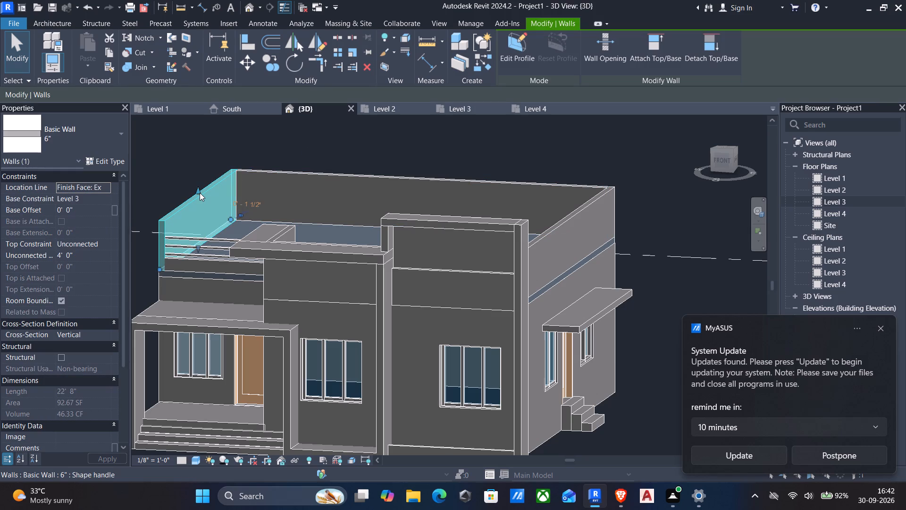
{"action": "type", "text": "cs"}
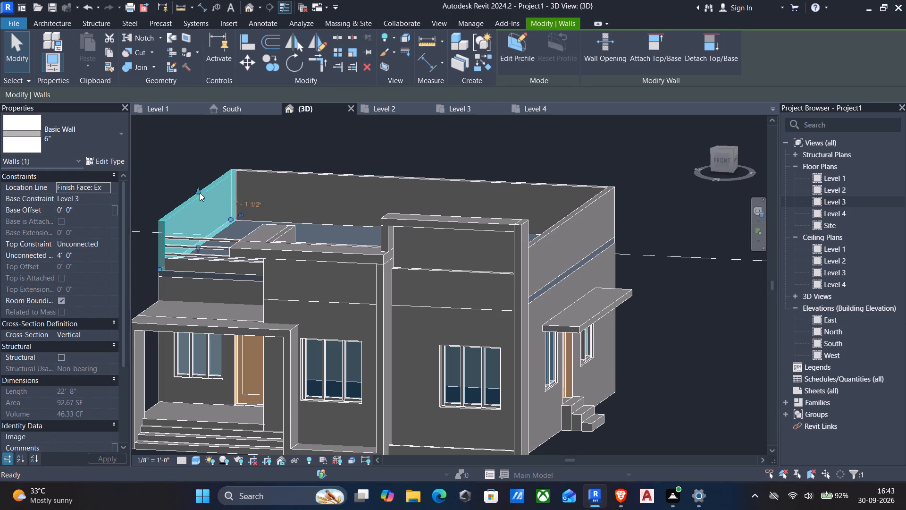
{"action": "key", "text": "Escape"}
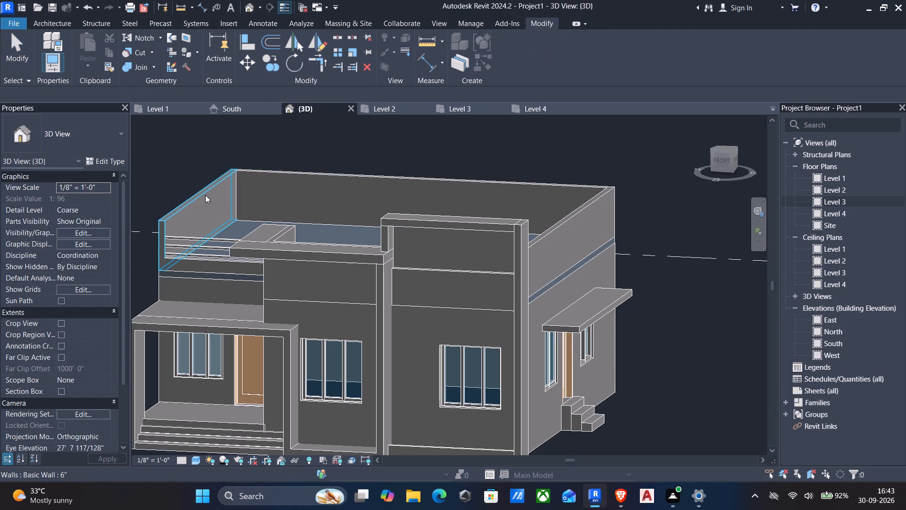
Select all 6" basic walls except the low parapet above the porch and set their unconnected height to 3'.
{"action": "left_click", "coordinate": [205, 195]}
{"action": "type", "text": "sa"}
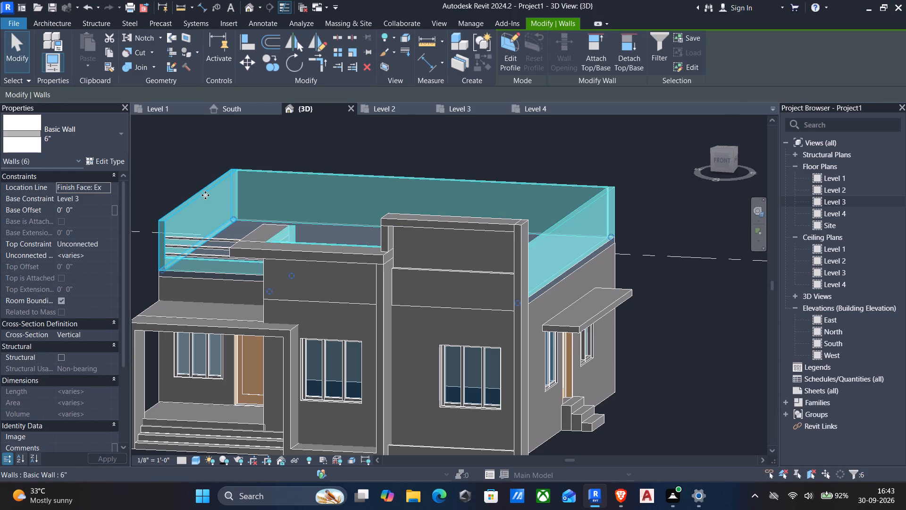
{"action": "left_click", "coordinate": [201, 269], "text": "ctrl"}
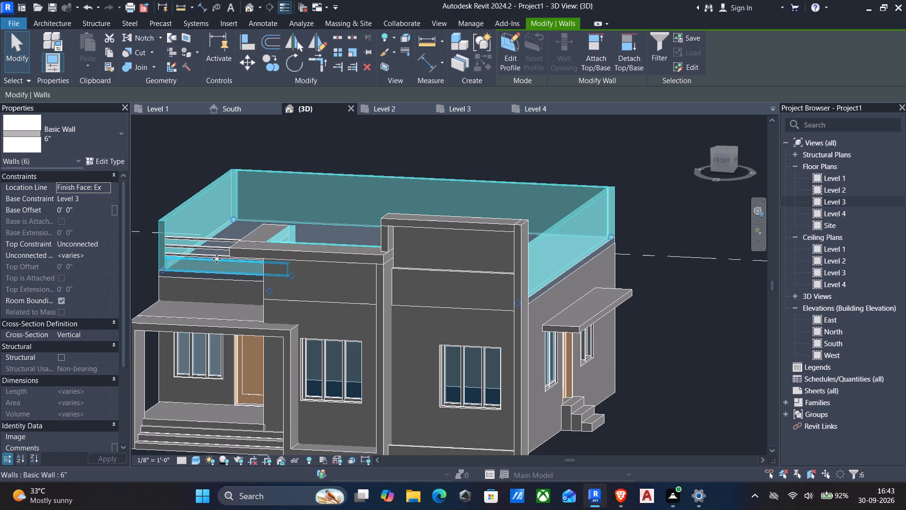
{"action": "left_click", "coordinate": [214, 263], "text": "ctrl"}
{"action": "left_click", "coordinate": [213, 264], "text": "shift"}
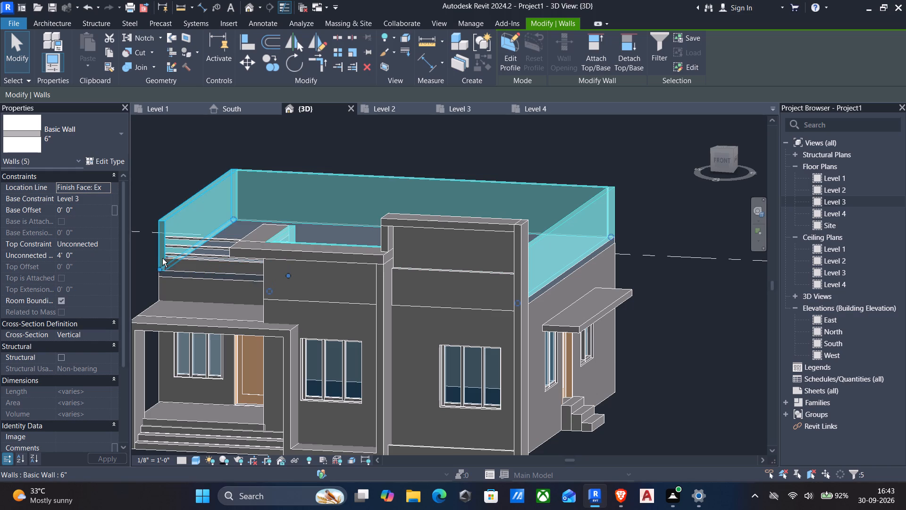
{"action": "left_click", "coordinate": [79, 260]}
{"action": "type", "text": "3'"}
{"action": "key", "text": "Return"}
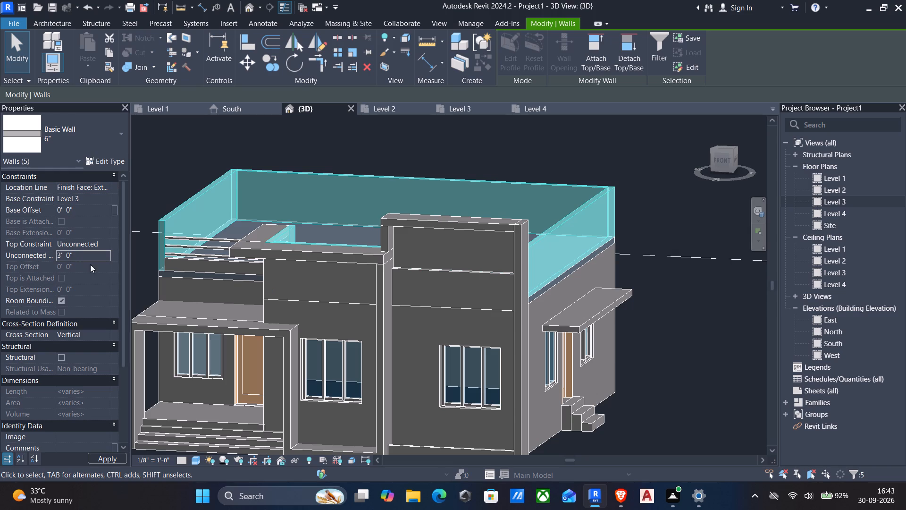
{"action": "key", "text": "Escape"}
{"action": "scroll", "coordinate": [247, 276], "scroll_direction": "down", "scroll_amount": 2}
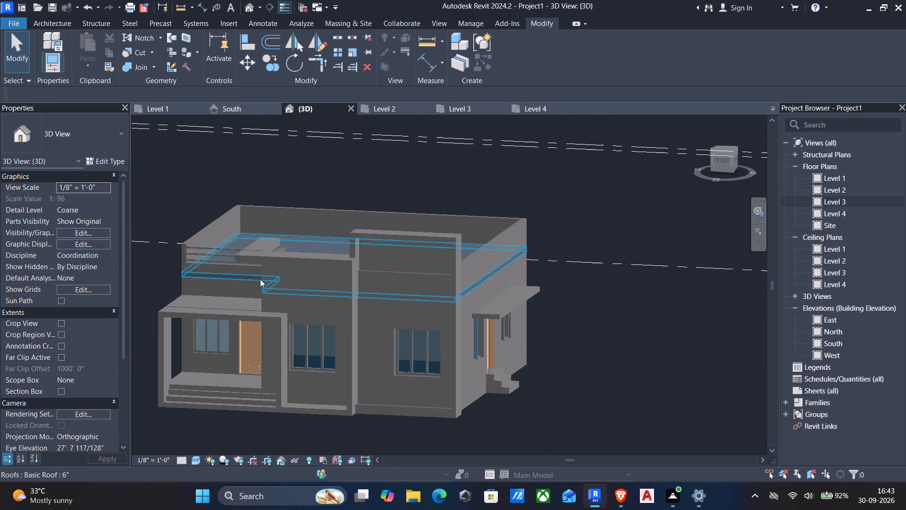
{"action": "middle_click_drag", "start_coordinate": [271, 282], "coordinate": [275, 282], "text": "shift"}
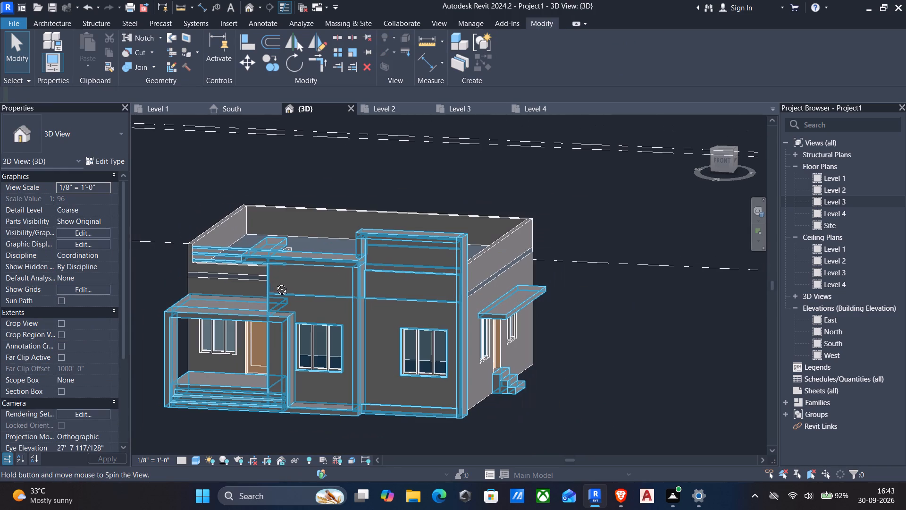
Examine the heightened parapet walls and the porch bars from the rear and side of the building.
{"action": "middle_click_drag", "start_coordinate": [275, 282], "coordinate": [116, 312], "text": "shift"}
{"action": "middle_click_drag", "start_coordinate": [251, 281], "coordinate": [189, 265], "text": "shift"}
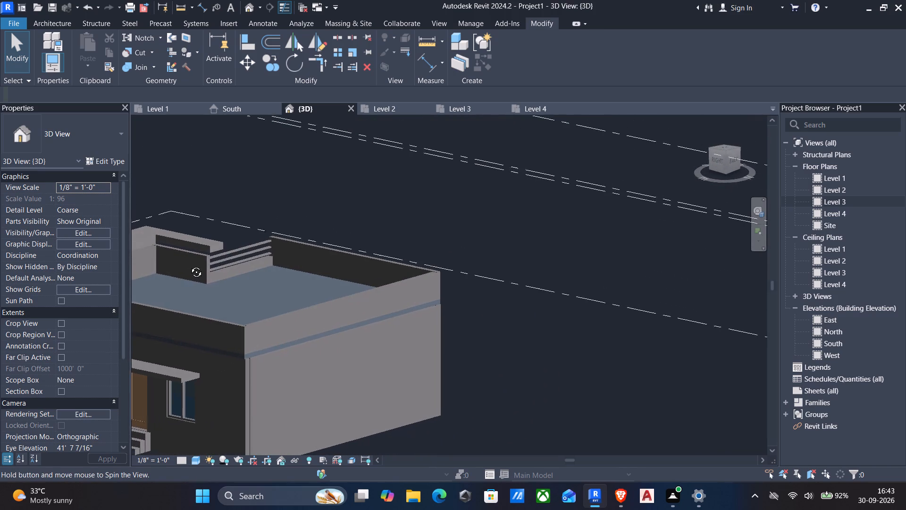
{"action": "middle_click_drag", "start_coordinate": [189, 265], "coordinate": [198, 256], "text": "shift"}
{"action": "scroll", "coordinate": [198, 256], "scroll_direction": "down", "scroll_amount": 2}
{"action": "middle_click_drag", "start_coordinate": [356, 246], "coordinate": [245, 252], "text": "shift"}
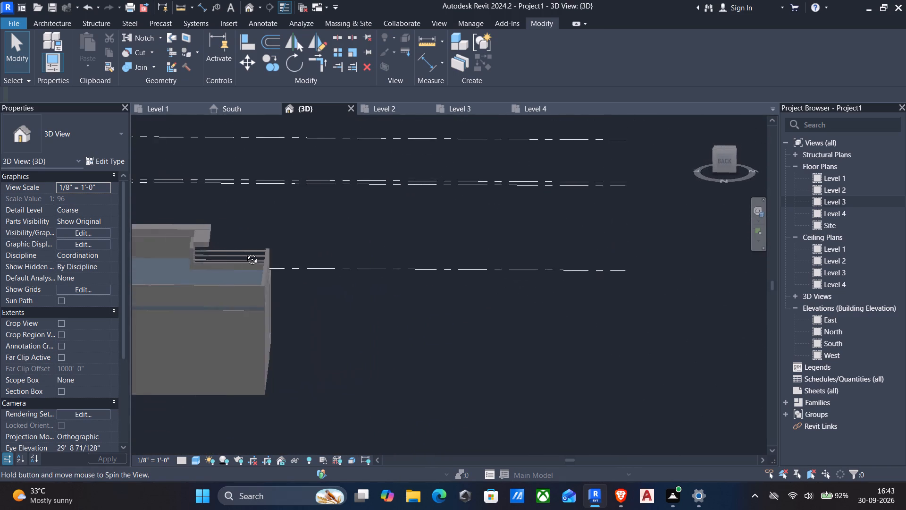
{"action": "middle_click_drag", "start_coordinate": [245, 252], "coordinate": [327, 238], "text": "shift"}
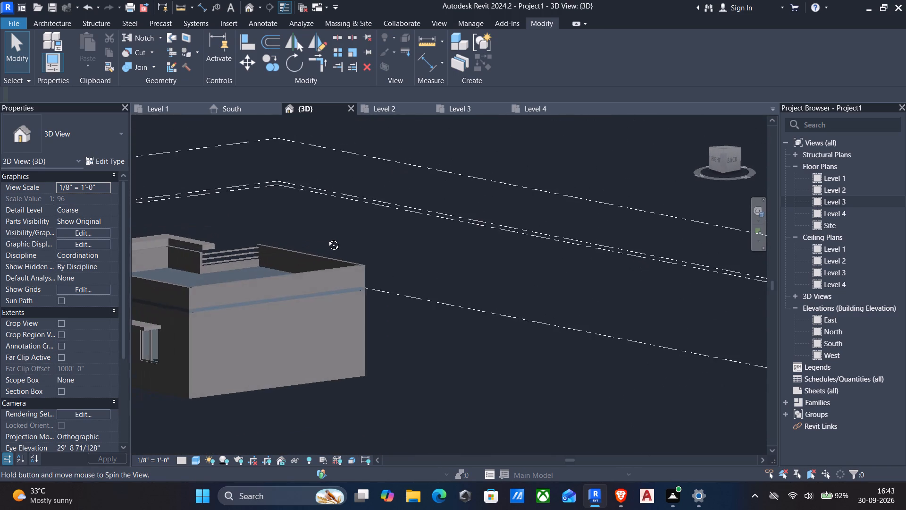
{"action": "middle_click_drag", "start_coordinate": [327, 238], "coordinate": [313, 245], "text": "shift"}
{"action": "scroll", "coordinate": [156, 275], "scroll_direction": "up", "scroll_amount": 4}
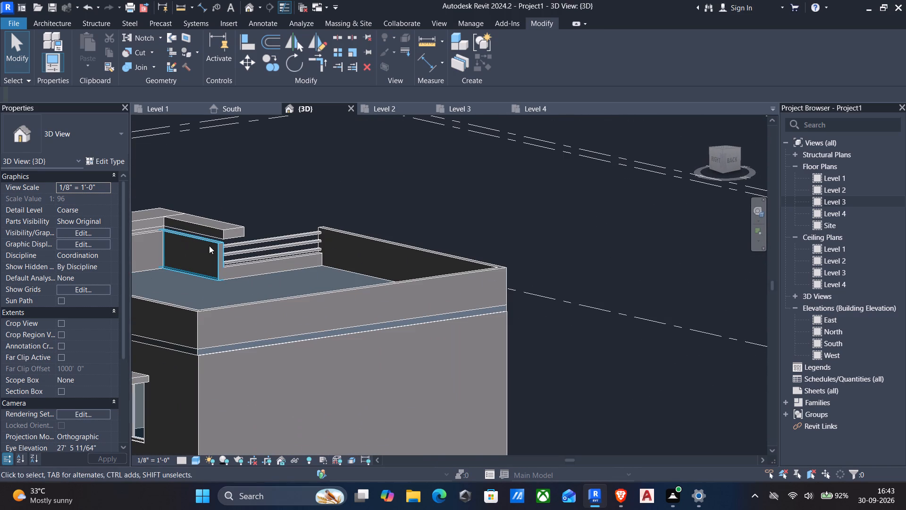
{"action": "scroll", "coordinate": [476, 280], "scroll_direction": "down", "scroll_amount": 4}
{"action": "middle_click_drag", "start_coordinate": [476, 280], "coordinate": [560, 277]}
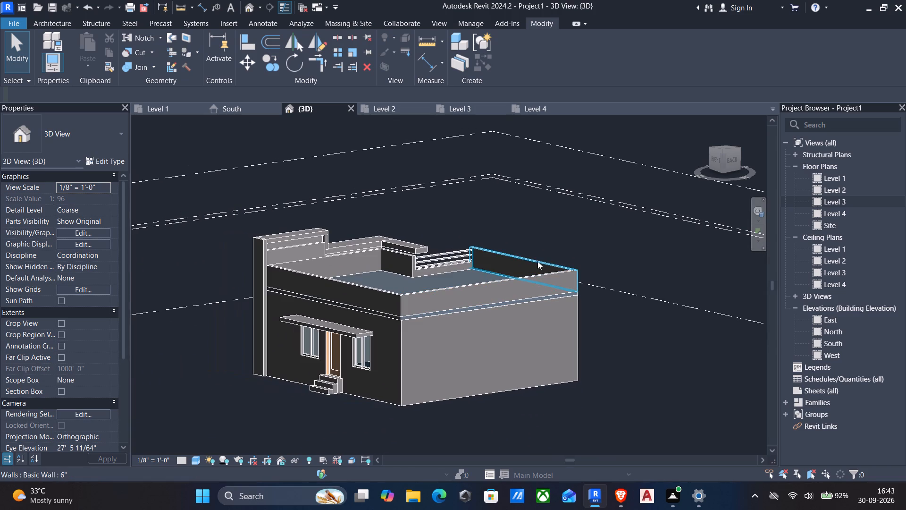
{"action": "scroll", "coordinate": [503, 246], "scroll_direction": "up", "scroll_amount": 5}
{"action": "middle_click_drag", "start_coordinate": [439, 255], "coordinate": [491, 247]}
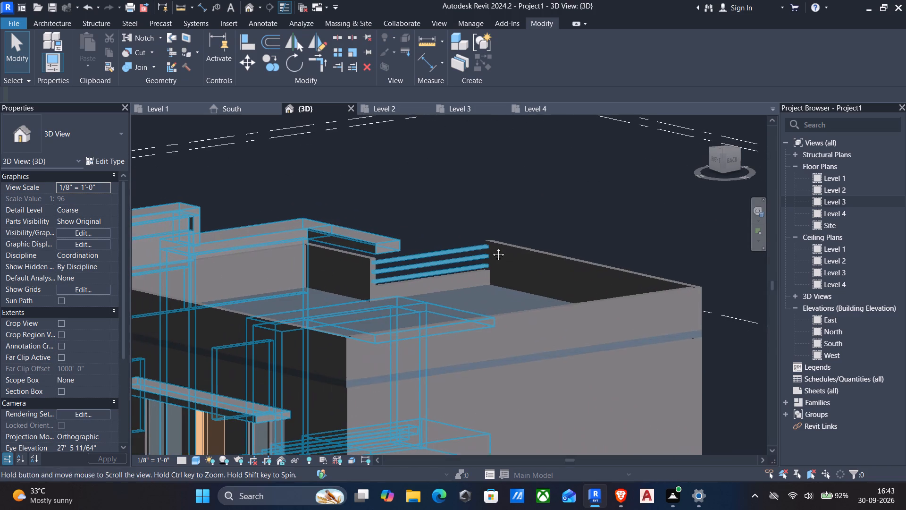
{"action": "middle_click_drag", "start_coordinate": [491, 247], "coordinate": [493, 247]}
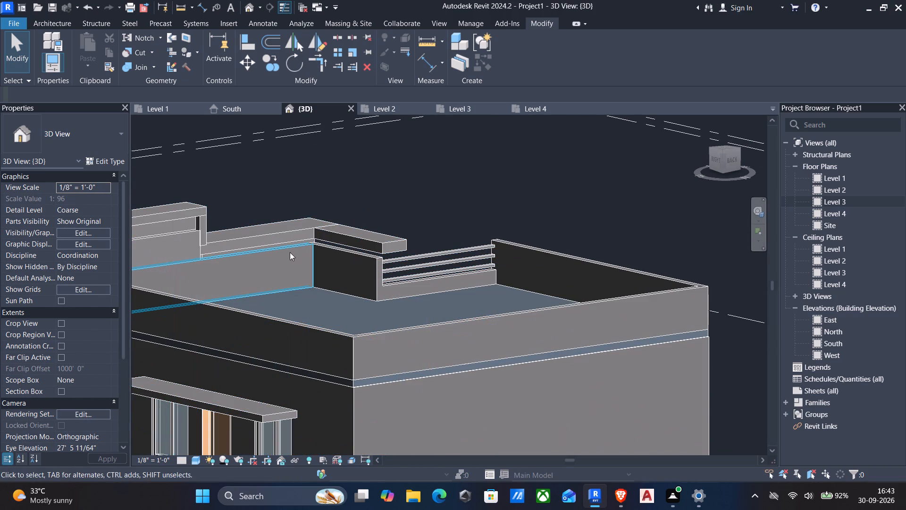
Examine from above and from the left side how the ledge sits against the parapet walls beside the porch bars.
{"action": "middle_click_drag", "start_coordinate": [426, 263], "coordinate": [218, 253], "text": "shift"}
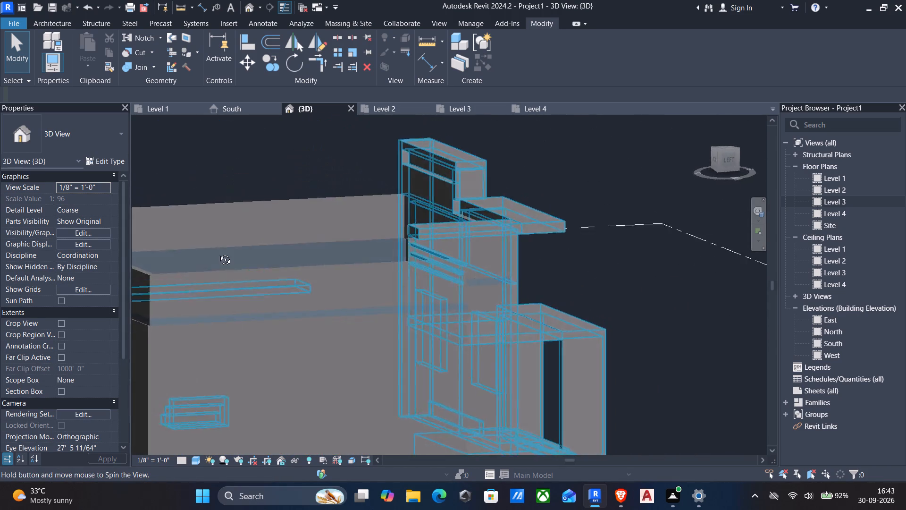
{"action": "middle_click_drag", "start_coordinate": [218, 253], "coordinate": [193, 221], "text": "shift"}
{"action": "scroll", "coordinate": [231, 252], "scroll_direction": "down", "scroll_amount": 1, "text": "shift"}
{"action": "middle_click_drag", "start_coordinate": [440, 279], "coordinate": [480, 383], "text": "shift"}
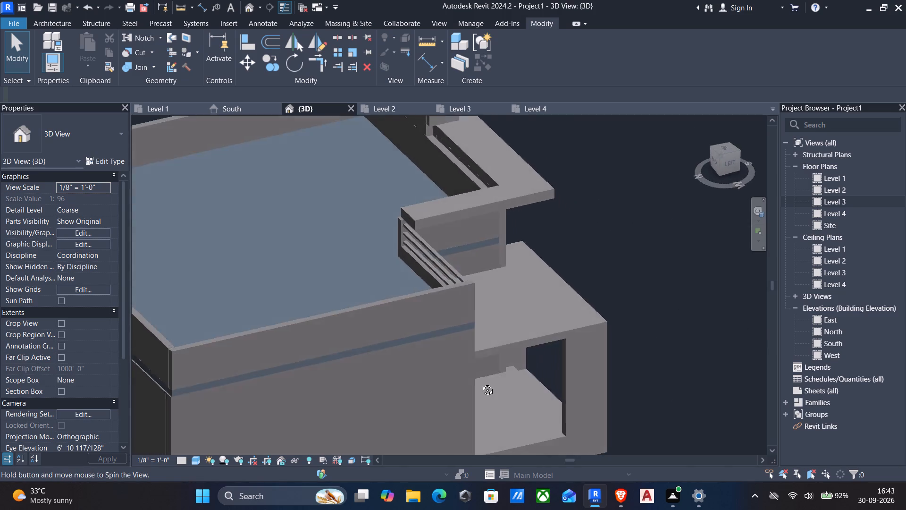
{"action": "middle_click_drag", "start_coordinate": [480, 383], "coordinate": [609, 449], "text": "shift"}
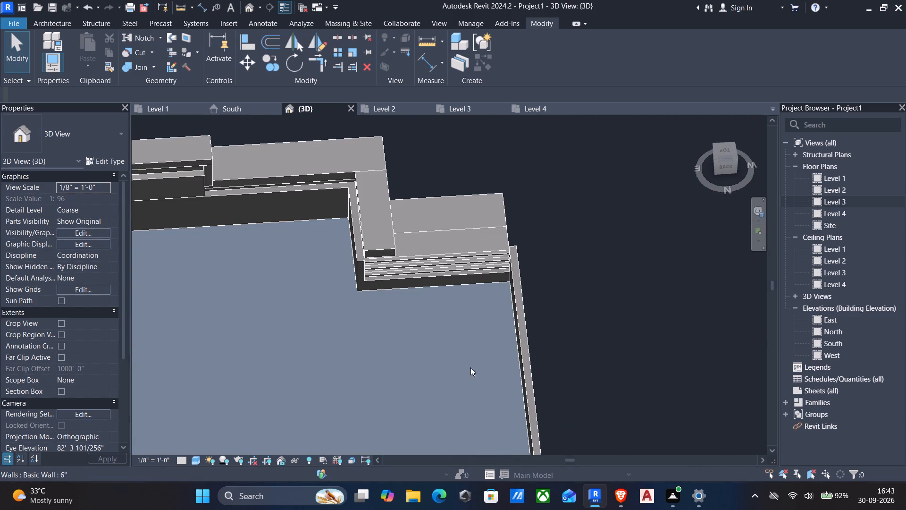
{"action": "scroll", "coordinate": [320, 188], "scroll_direction": "up", "scroll_amount": 7}
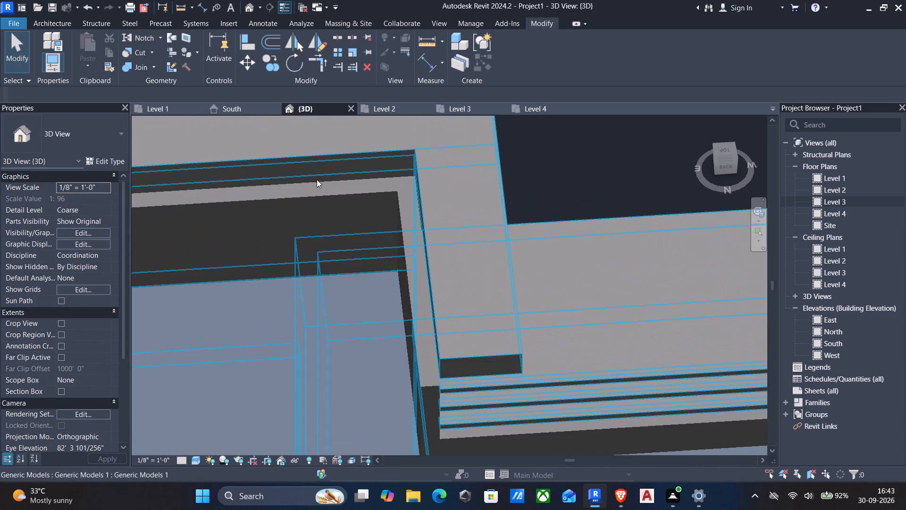
{"action": "scroll", "coordinate": [317, 179], "scroll_direction": "down", "scroll_amount": 8}
{"action": "middle_click_drag", "start_coordinate": [307, 177], "coordinate": [267, 185], "text": "shift"}
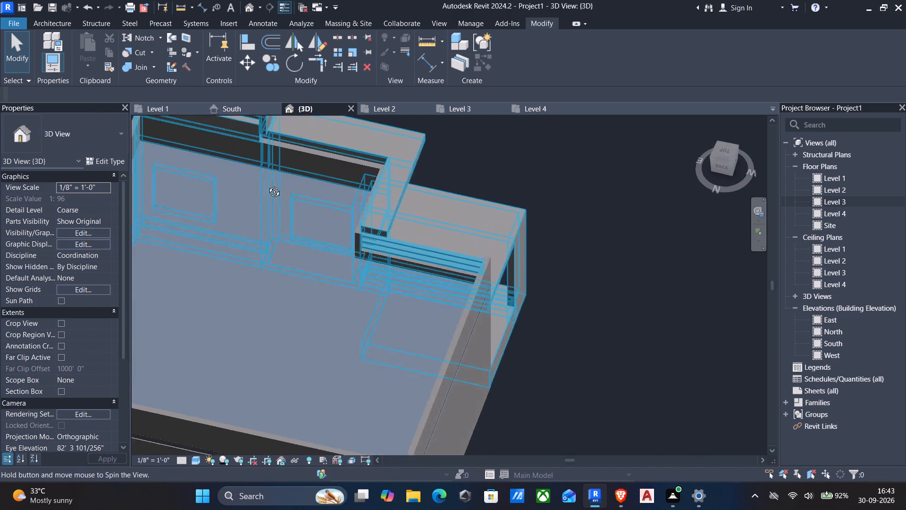
{"action": "middle_click_drag", "start_coordinate": [267, 185], "coordinate": [219, 118], "text": "shift"}
{"action": "scroll", "coordinate": [352, 182], "scroll_direction": "down", "scroll_amount": 2}
{"action": "middle_click_drag", "start_coordinate": [353, 179], "coordinate": [324, 158]}
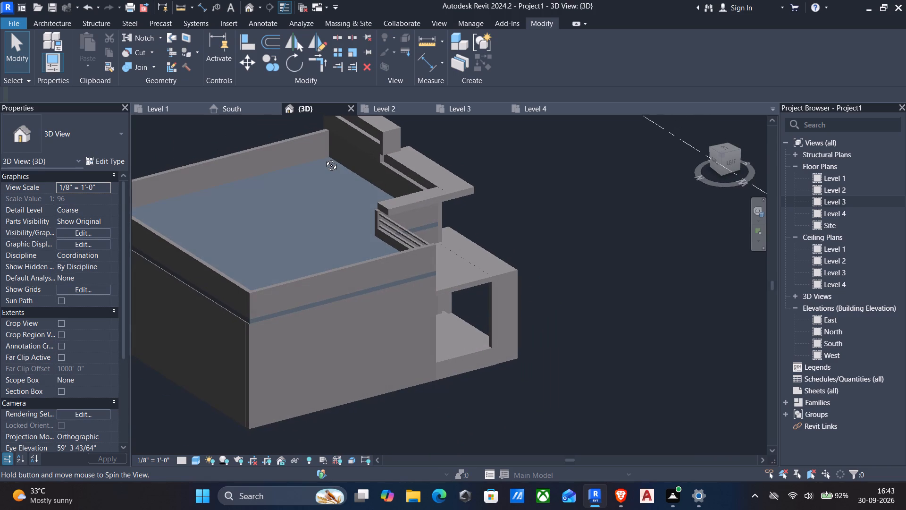
{"action": "middle_click_drag", "start_coordinate": [324, 158], "coordinate": [306, 158]}
{"action": "scroll", "coordinate": [400, 163], "scroll_direction": "up", "scroll_amount": 1}
{"action": "middle_click_drag", "start_coordinate": [400, 165], "coordinate": [388, 176]}
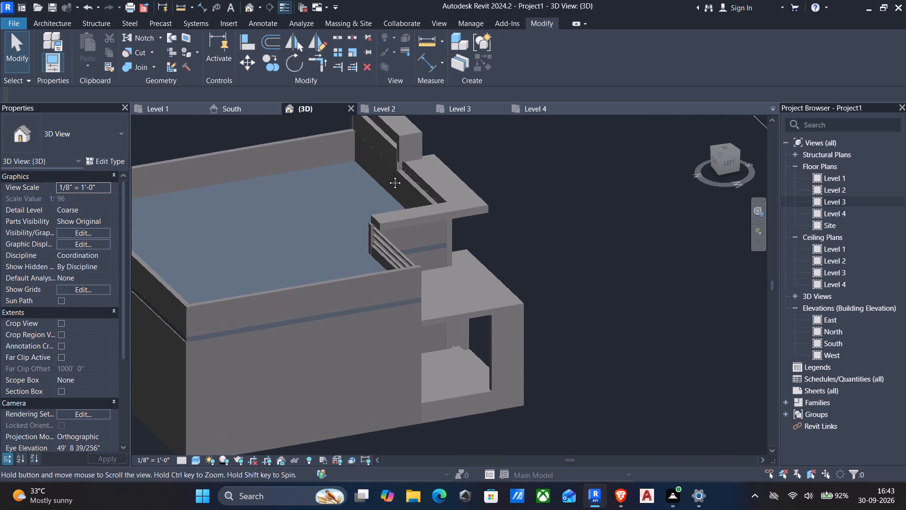
{"action": "middle_click_drag", "start_coordinate": [388, 176], "coordinate": [385, 179]}
{"action": "scroll", "coordinate": [382, 176], "scroll_direction": "up", "scroll_amount": 4}
{"action": "scroll", "coordinate": [378, 190], "scroll_direction": "down", "scroll_amount": 1}
{"action": "scroll", "coordinate": [388, 167], "scroll_direction": "up", "scroll_amount": 2}
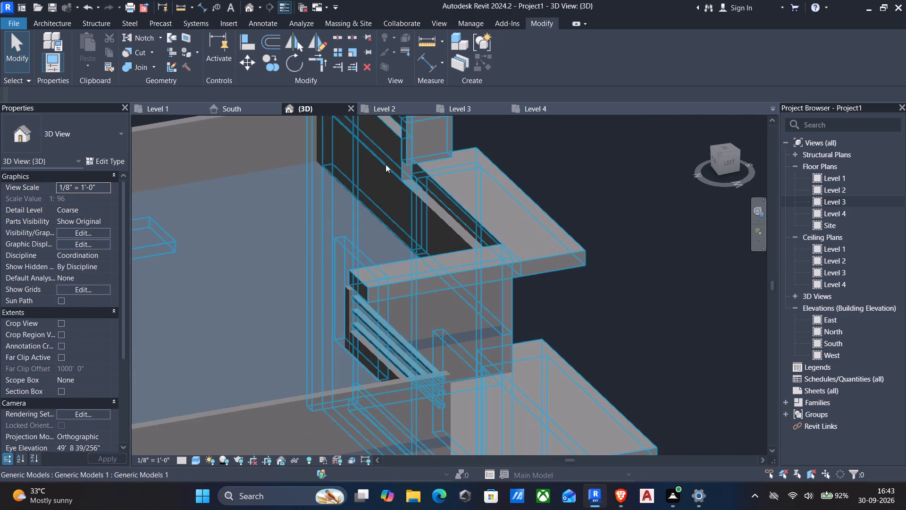
Align the long inner face of the roof ledge with the inner face of the 6" parapet wall below it.
{"action": "middle_click_drag", "start_coordinate": [384, 165], "coordinate": [347, 217]}
{"action": "middle_click_drag", "start_coordinate": [377, 238], "coordinate": [350, 220]}
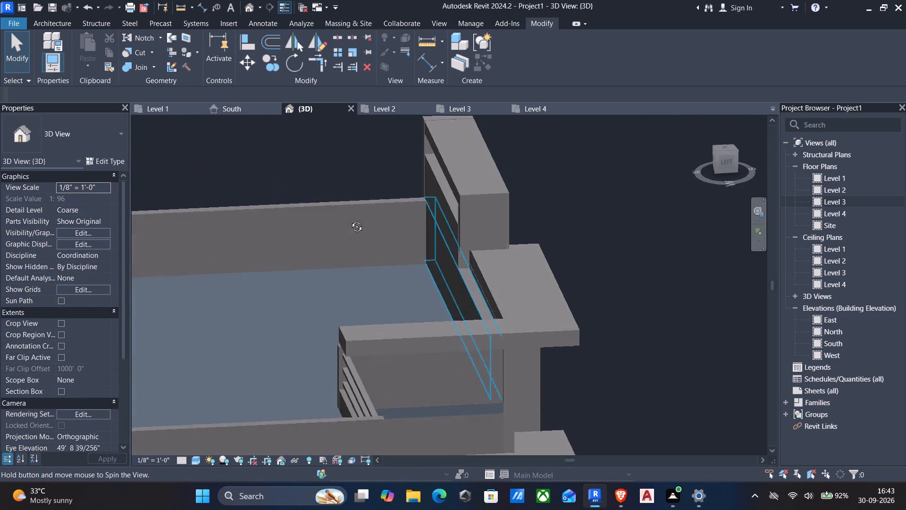
{"action": "middle_click_drag", "start_coordinate": [350, 220], "coordinate": [401, 247]}
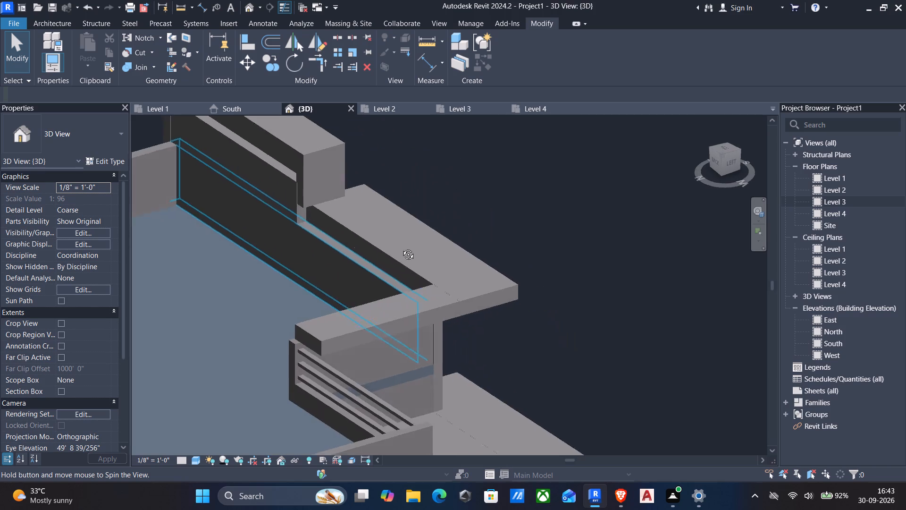
{"action": "middle_click_drag", "start_coordinate": [401, 247], "coordinate": [456, 276]}
{"action": "scroll", "coordinate": [428, 311], "scroll_direction": "down", "scroll_amount": 1}
{"action": "middle_click_drag", "start_coordinate": [428, 313], "coordinate": [486, 270]}
{"action": "type", "text": "al"}
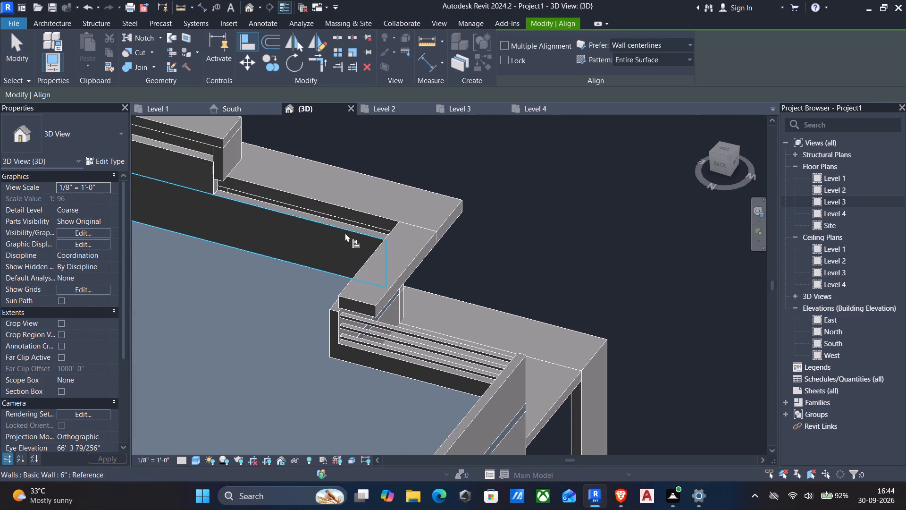
{"action": "left_click", "coordinate": [345, 233]}
{"action": "left_click", "coordinate": [346, 213]}
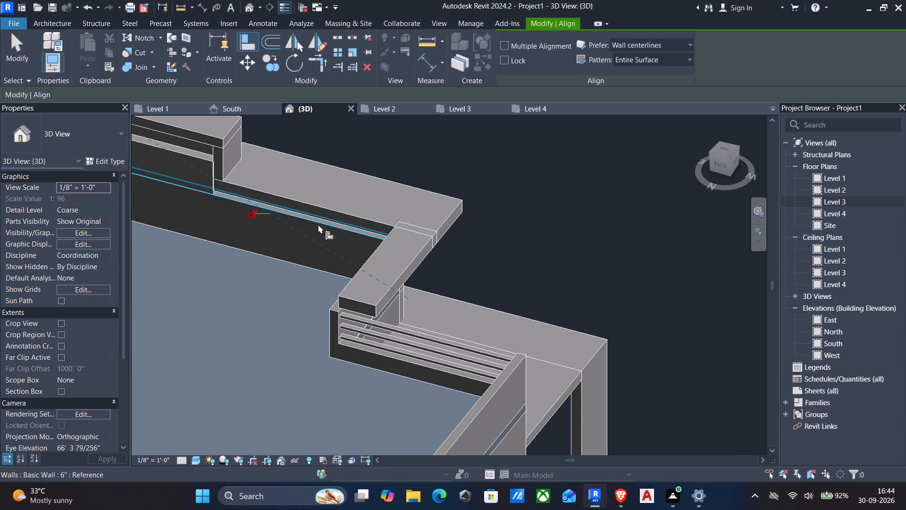
{"action": "left_click", "coordinate": [303, 220]}
{"action": "left_click", "coordinate": [309, 205]}
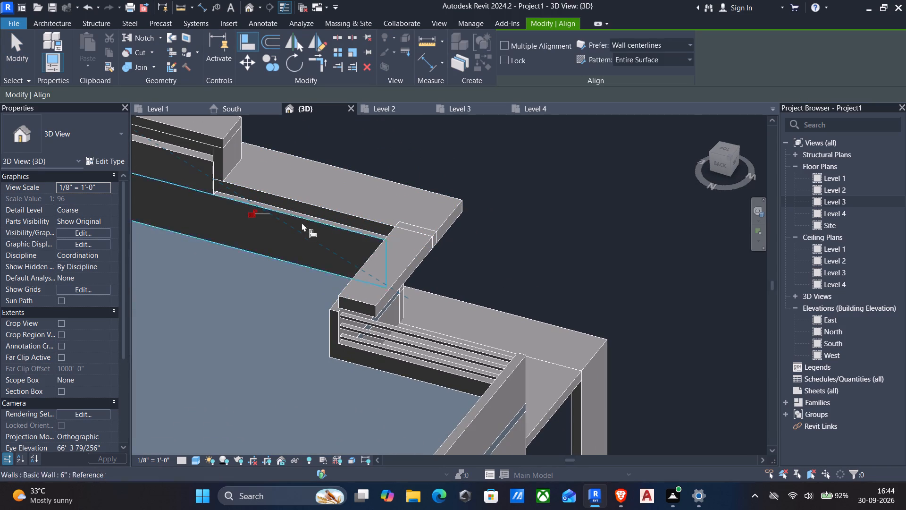
{"action": "key", "text": "Escape"}
Examine the junction between the ledge and the parapet wall tops from several 3D angles around the roof.
{"action": "scroll", "coordinate": [302, 246], "scroll_direction": "down", "scroll_amount": 1}
{"action": "middle_click_drag", "start_coordinate": [303, 245], "coordinate": [235, 232], "text": "shift"}
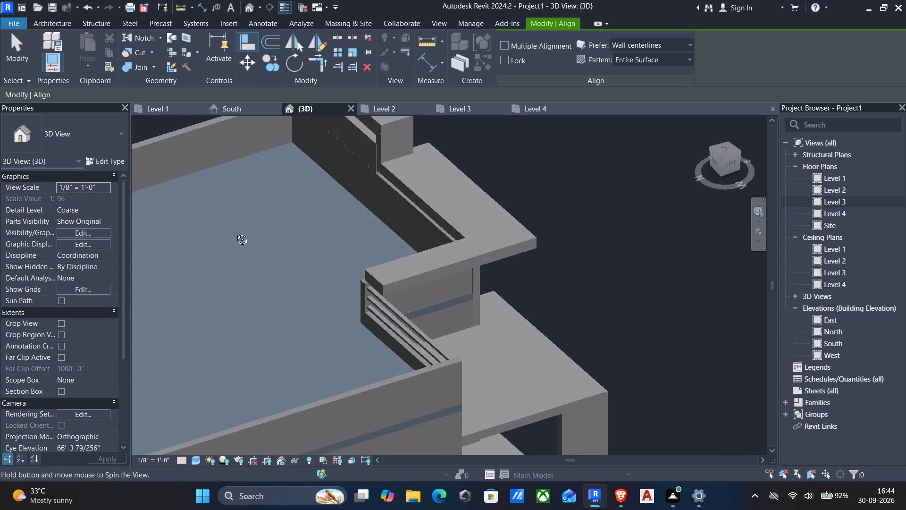
{"action": "middle_click_drag", "start_coordinate": [235, 232], "coordinate": [203, 222], "text": "shift"}
{"action": "scroll", "coordinate": [513, 202], "scroll_direction": "up", "scroll_amount": 5}
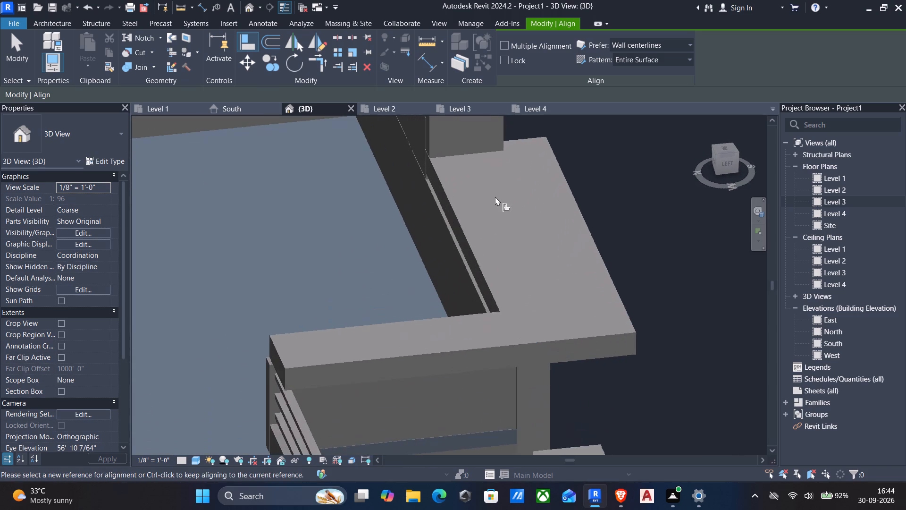
{"action": "scroll", "coordinate": [435, 180], "scroll_direction": "up", "scroll_amount": 4}
{"action": "scroll", "coordinate": [379, 187], "scroll_direction": "down", "scroll_amount": 4}
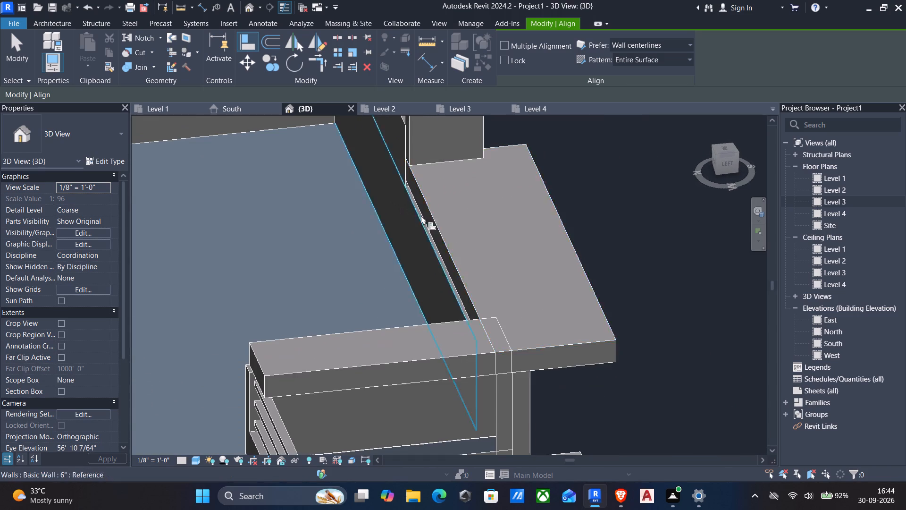
{"action": "middle_click_drag", "start_coordinate": [450, 273], "coordinate": [542, 214], "text": "shift"}
{"action": "scroll", "coordinate": [531, 226], "scroll_direction": "down", "scroll_amount": 3}
{"action": "middle_click_drag", "start_coordinate": [457, 347], "coordinate": [517, 308]}
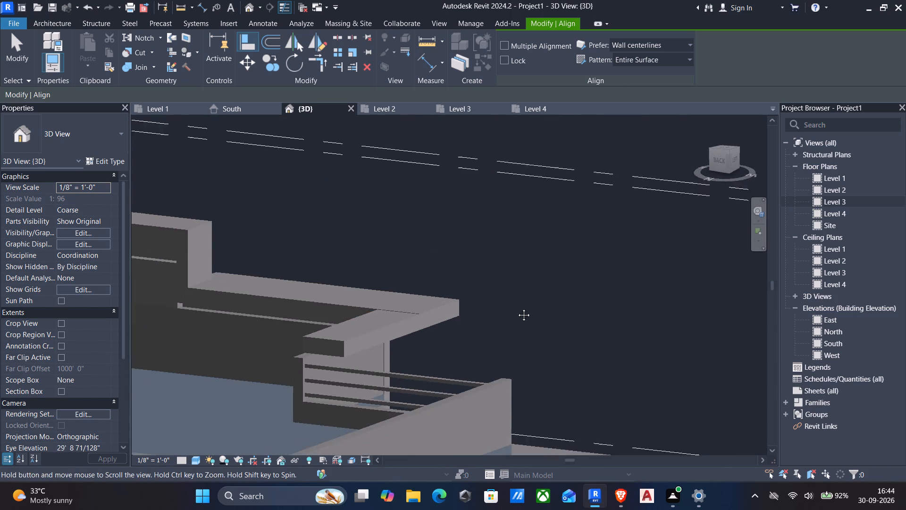
{"action": "middle_click_drag", "start_coordinate": [517, 308], "coordinate": [552, 283]}
{"action": "middle_click_drag", "start_coordinate": [223, 285], "coordinate": [236, 266], "text": "shift"}
{"action": "scroll", "coordinate": [236, 266], "scroll_direction": "up", "scroll_amount": 3, "text": "shift"}
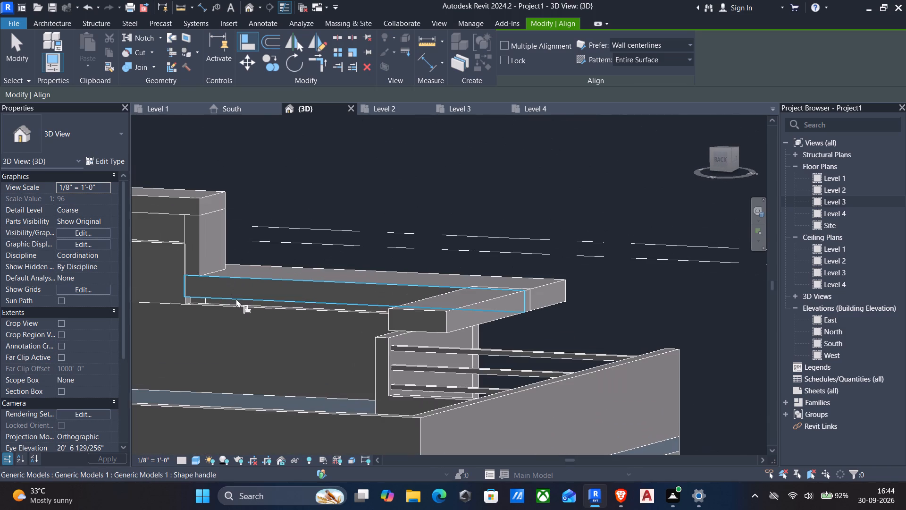
{"action": "scroll", "coordinate": [211, 302], "scroll_direction": "down", "scroll_amount": 2}
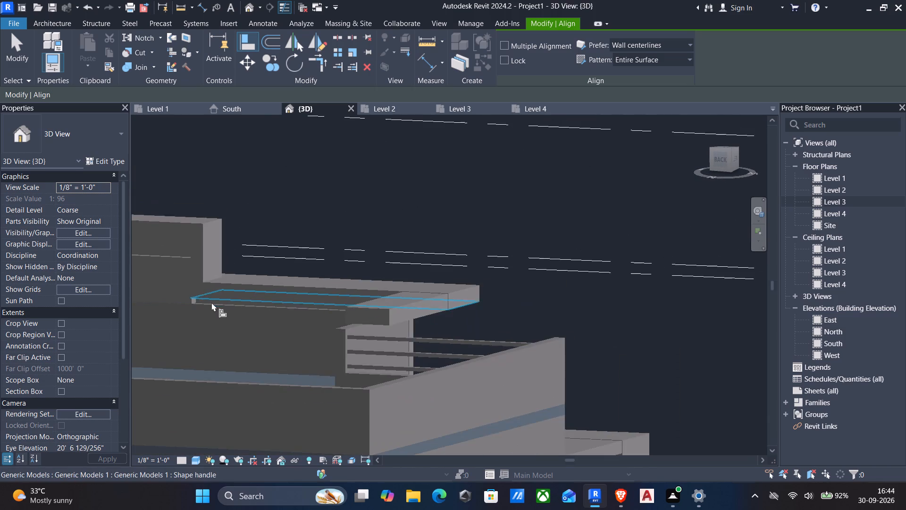
{"action": "middle_click_drag", "start_coordinate": [224, 301], "coordinate": [380, 347], "text": "shift"}
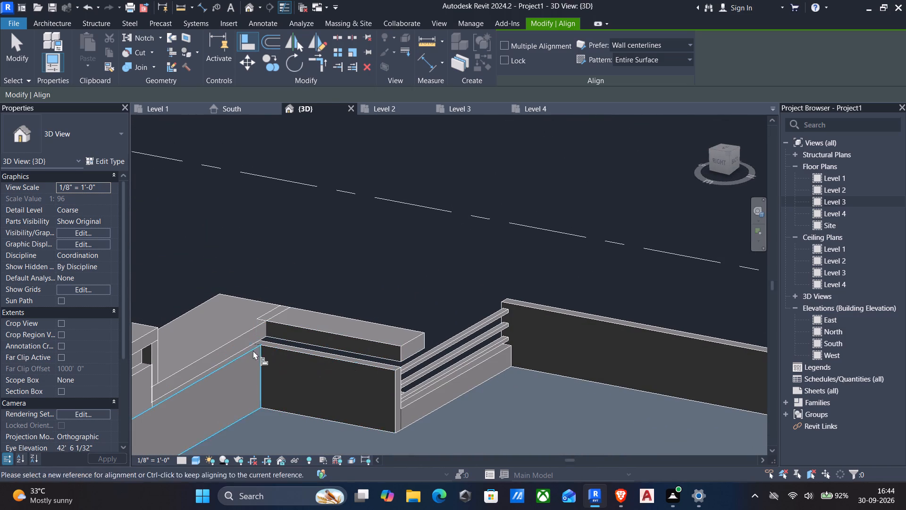
{"action": "middle_click_drag", "start_coordinate": [229, 345], "coordinate": [277, 258]}
{"action": "scroll", "coordinate": [291, 316], "scroll_direction": "up", "scroll_amount": 2}
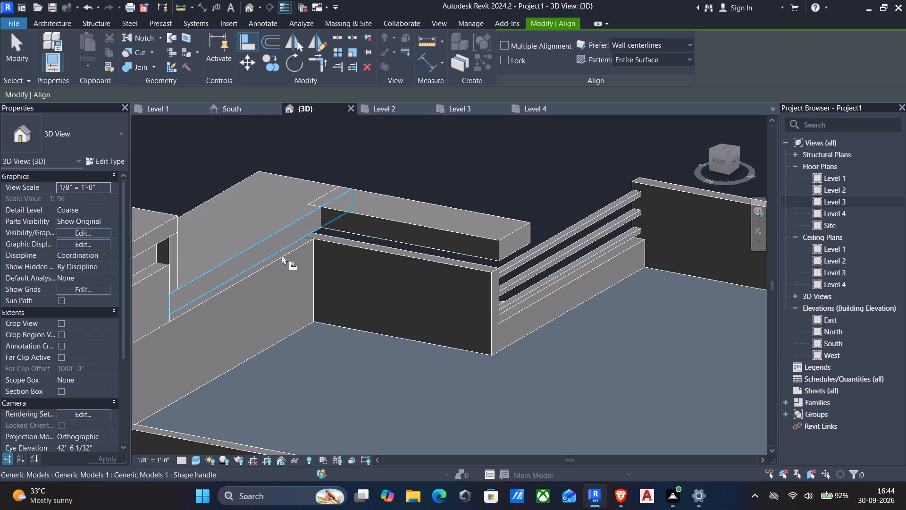
{"action": "scroll", "coordinate": [366, 254], "scroll_direction": "down", "scroll_amount": 2}
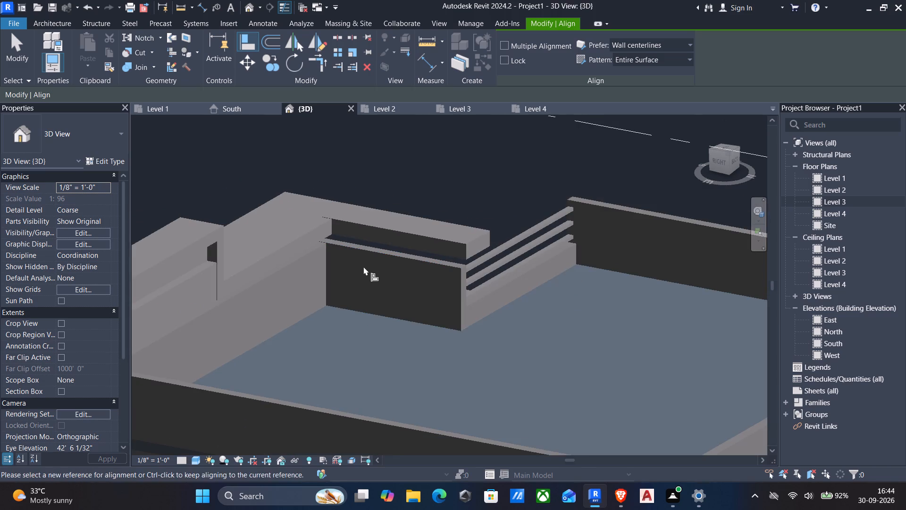
Align the top of the short parapet wall beside the porch bars with the underside of the ledge.
{"action": "middle_click_drag", "start_coordinate": [363, 266], "coordinate": [350, 202]}
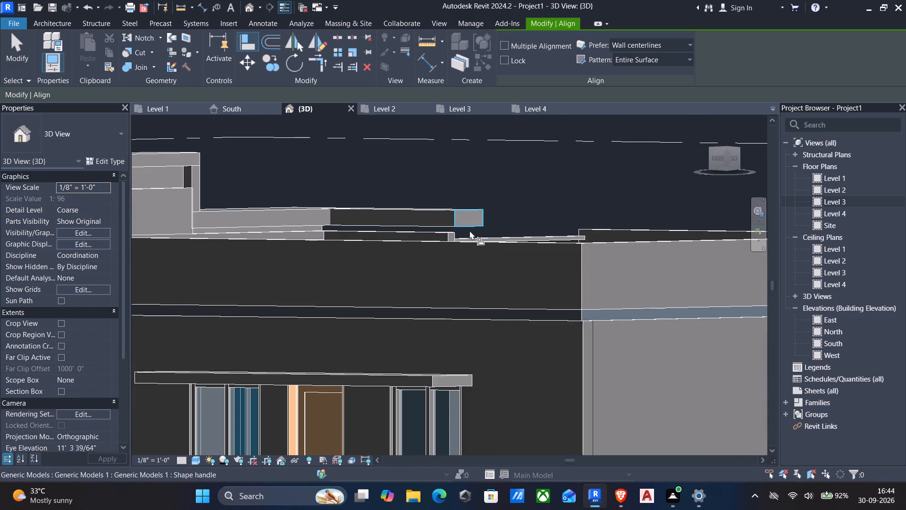
{"action": "middle_click_drag", "start_coordinate": [467, 232], "coordinate": [421, 251]}
{"action": "middle_click_drag", "start_coordinate": [478, 250], "coordinate": [287, 221], "text": "shift"}
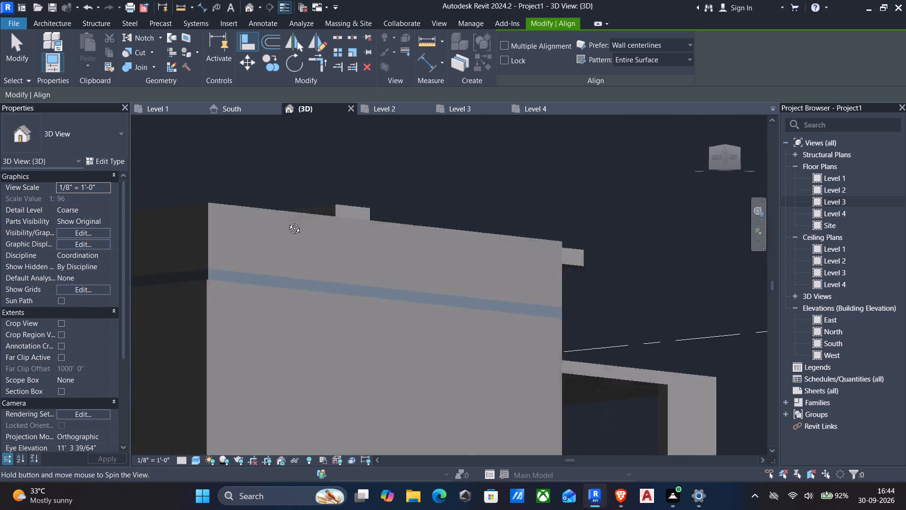
{"action": "middle_click_drag", "start_coordinate": [287, 221], "coordinate": [167, 187], "text": "shift"}
{"action": "left_click", "coordinate": [530, 262]}
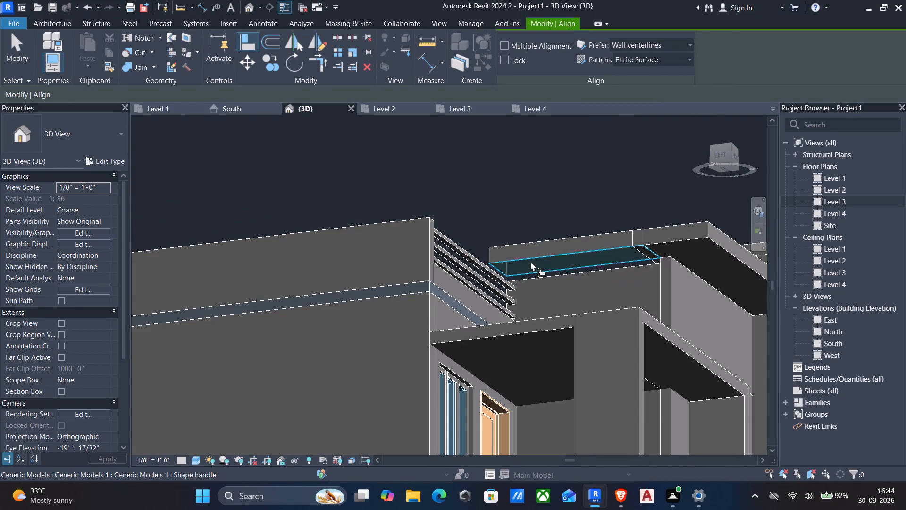
{"action": "middle_click_drag", "start_coordinate": [509, 274], "coordinate": [719, 458], "text": "shift"}
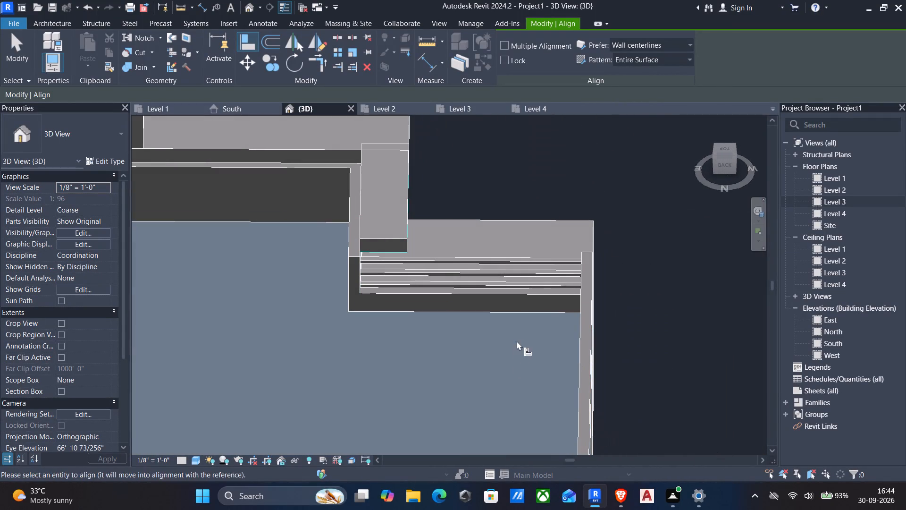
{"action": "left_click", "coordinate": [352, 255]}
{"action": "middle_click_drag", "start_coordinate": [246, 250], "coordinate": [231, 170], "text": "shift"}
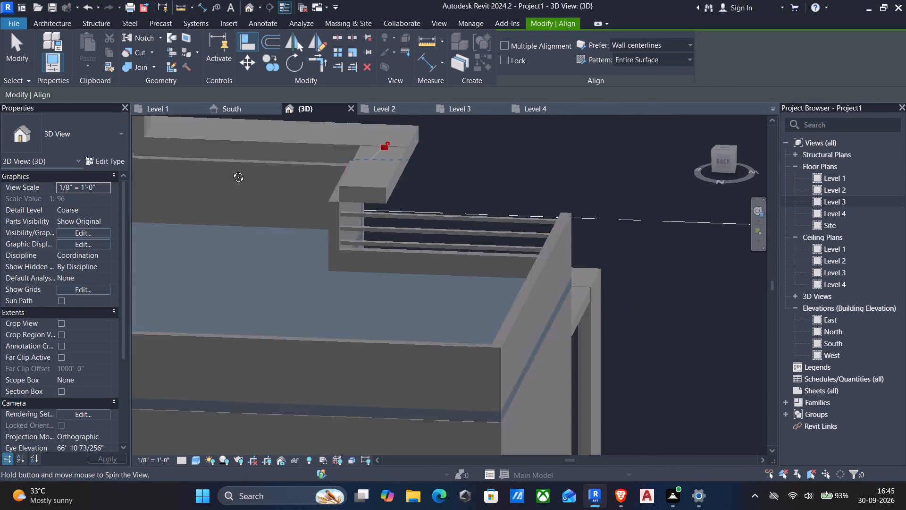
{"action": "middle_click_drag", "start_coordinate": [231, 170], "coordinate": [329, 220], "text": "shift"}
{"action": "scroll", "coordinate": [317, 183], "scroll_direction": "up", "scroll_amount": 3}
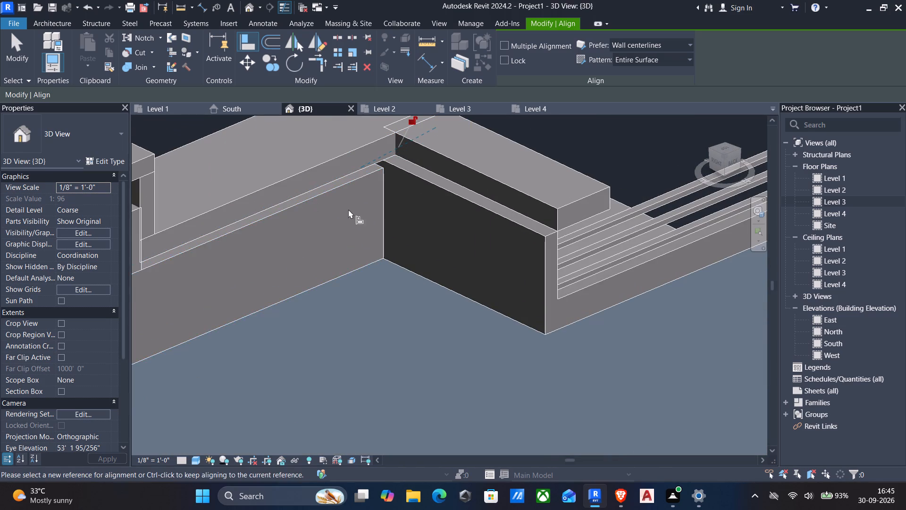
Align the top of the long 6" parapet wall with the underside of the roof ledge above it.
{"action": "middle_click_drag", "start_coordinate": [468, 252], "coordinate": [372, 178], "text": "shift"}
{"action": "scroll", "coordinate": [468, 252], "scroll_direction": "down", "scroll_amount": 1, "text": "shift"}
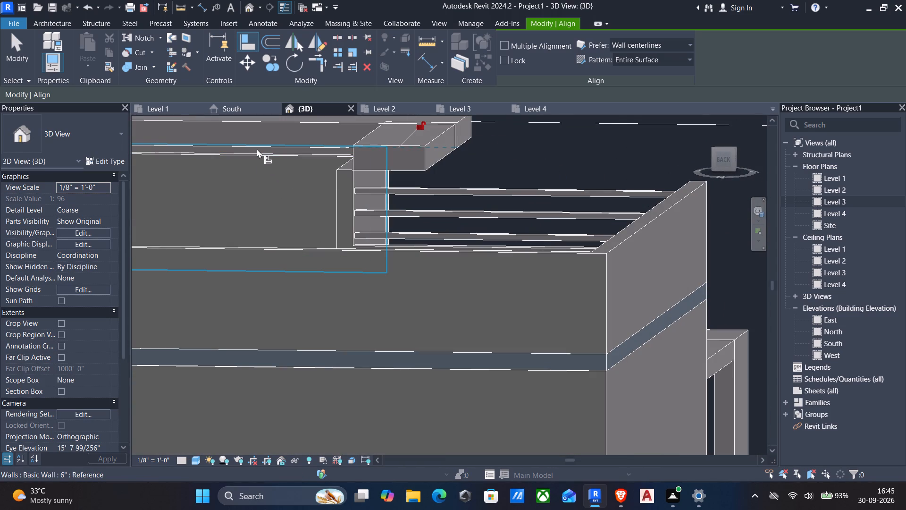
{"action": "middle_click_drag", "start_coordinate": [257, 149], "coordinate": [326, 161]}
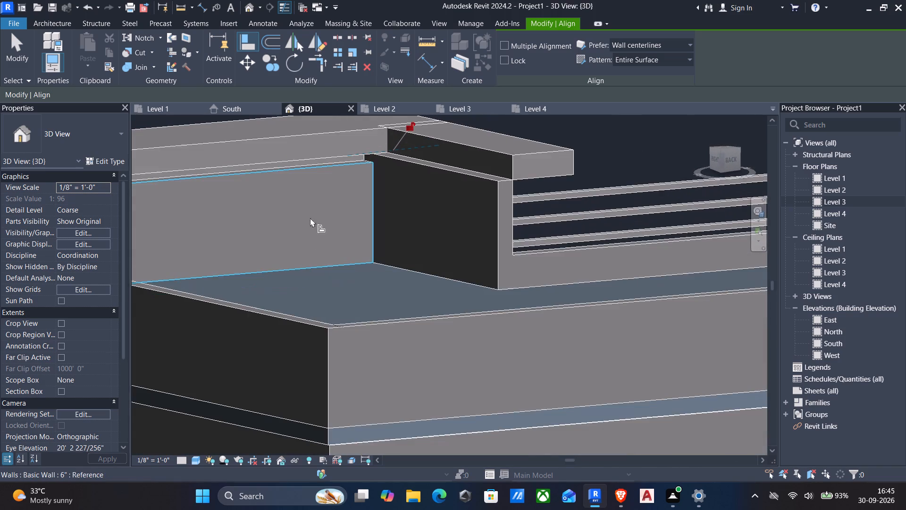
{"action": "middle_click_drag", "start_coordinate": [298, 236], "coordinate": [327, 195]}
{"action": "scroll", "coordinate": [327, 195], "scroll_direction": "up", "scroll_amount": 1, "text": "shift"}
{"action": "middle_click_drag", "start_coordinate": [307, 198], "coordinate": [450, 279]}
{"action": "middle_click_drag", "start_coordinate": [376, 225], "coordinate": [451, 238], "text": "shift"}
{"action": "scroll", "coordinate": [540, 233], "scroll_direction": "up", "scroll_amount": 7}
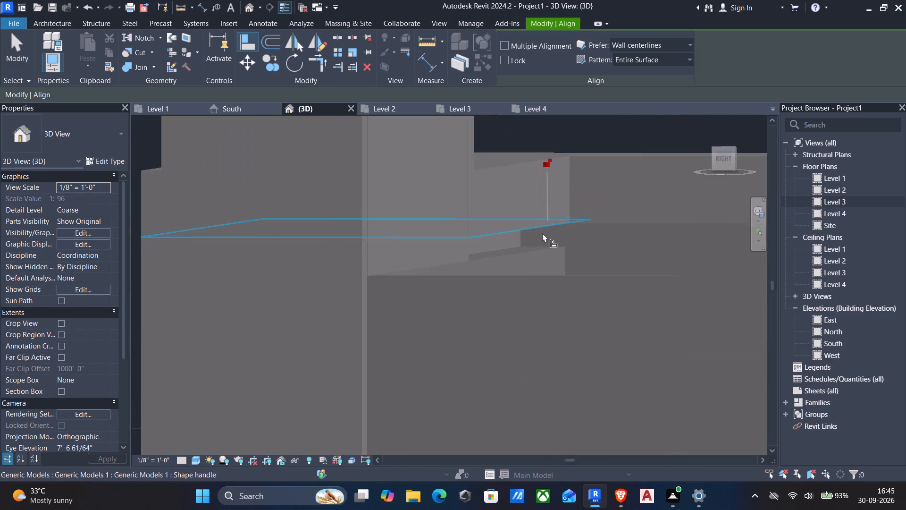
{"action": "scroll", "coordinate": [506, 238], "scroll_direction": "down", "scroll_amount": 3}
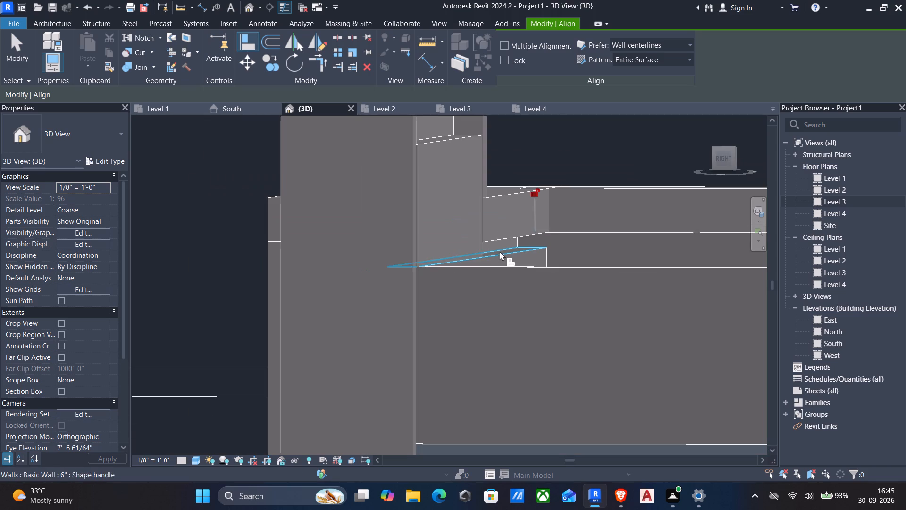
{"action": "scroll", "coordinate": [504, 236], "scroll_direction": "down", "scroll_amount": 1}
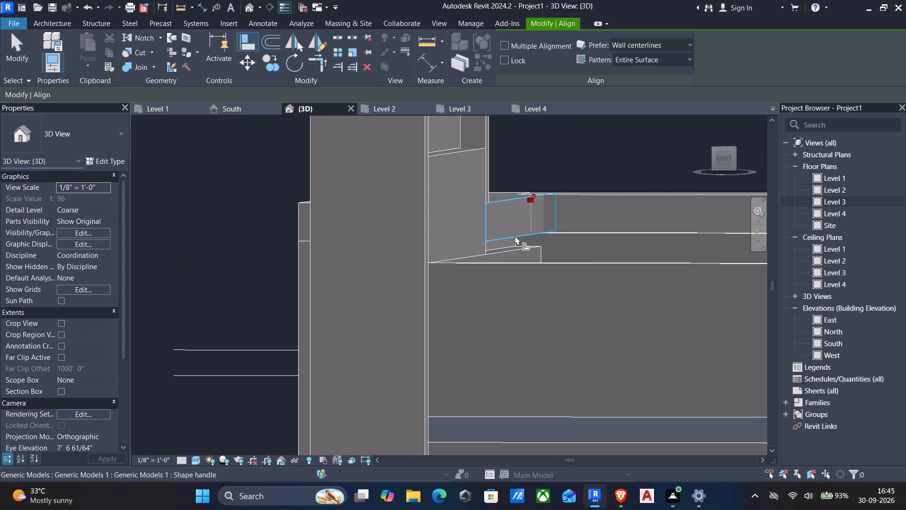
{"action": "middle_click_drag", "start_coordinate": [536, 245], "coordinate": [485, 239], "text": "shift"}
{"action": "middle_click_drag", "start_coordinate": [491, 232], "coordinate": [504, 253]}
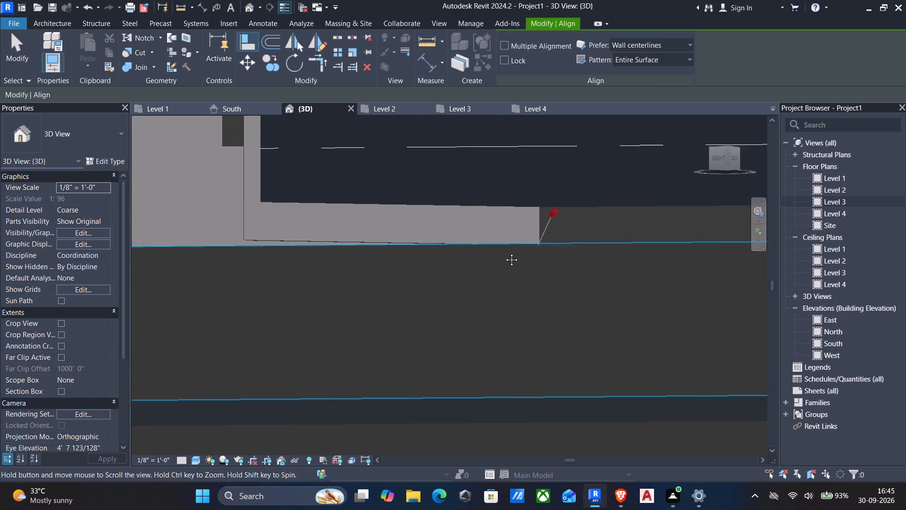
{"action": "middle_click_drag", "start_coordinate": [504, 253], "coordinate": [513, 279]}
{"action": "middle_click_drag", "start_coordinate": [515, 276], "coordinate": [520, 280], "text": "shift"}
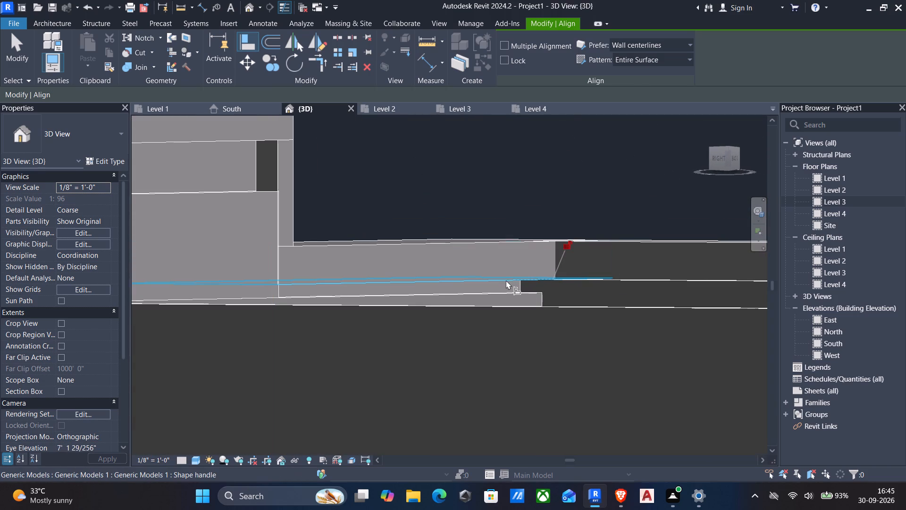
{"action": "middle_click_drag", "start_coordinate": [506, 280], "coordinate": [514, 293]}
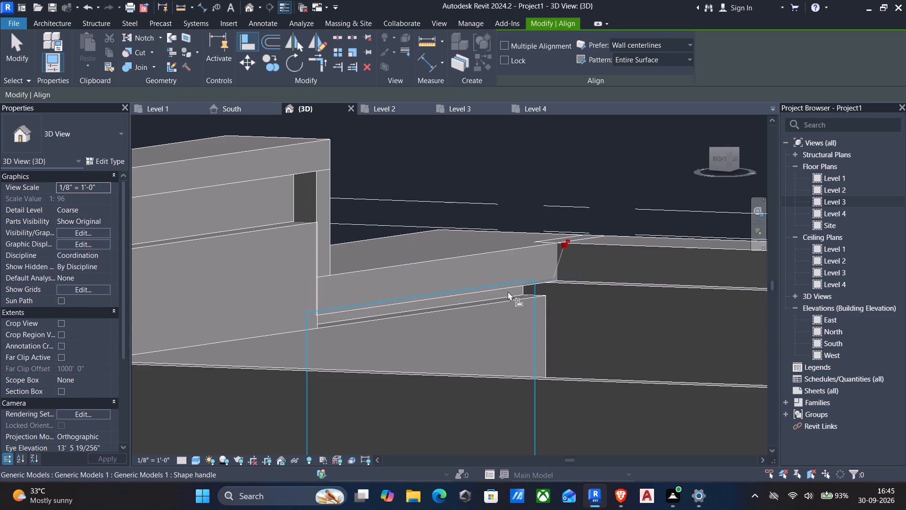
{"action": "left_click", "coordinate": [508, 291]}
{"action": "scroll", "coordinate": [520, 295], "scroll_direction": "down", "scroll_amount": 1}
{"action": "middle_click_drag", "start_coordinate": [528, 300], "coordinate": [503, 349], "text": "shift"}
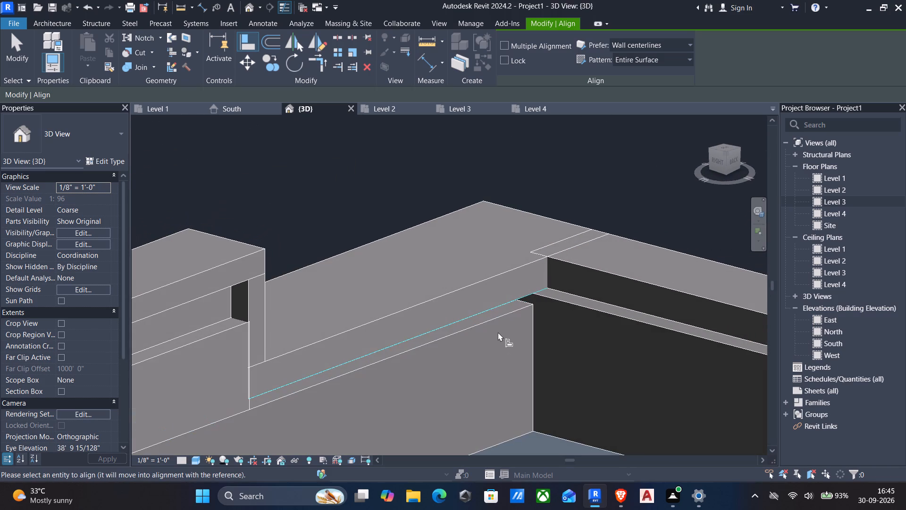
{"action": "left_click", "coordinate": [481, 323]}
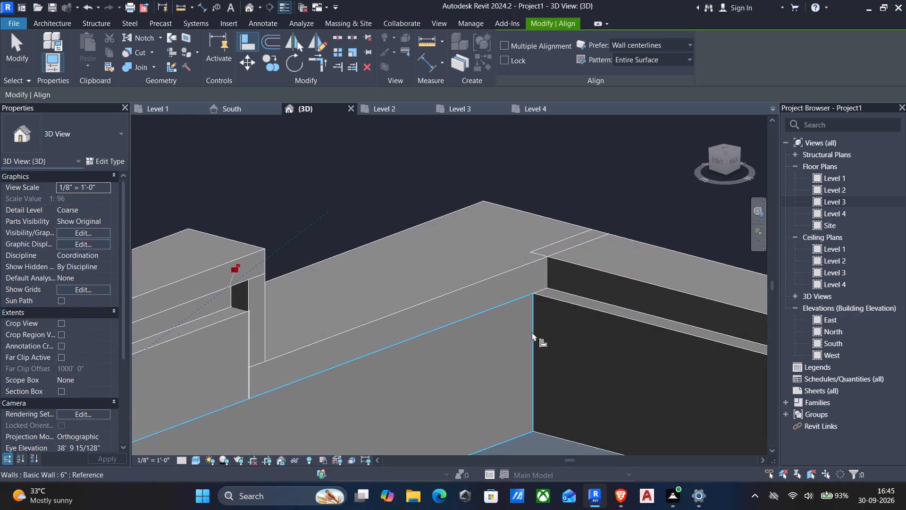
{"action": "key", "text": "Escape"}
Align the inner face of the ledge's short return with the inner face of the short parapet wall beside the porch bars.
{"action": "scroll", "coordinate": [576, 339], "scroll_direction": "down", "scroll_amount": 2}
{"action": "middle_click_drag", "start_coordinate": [696, 345], "coordinate": [442, 371], "text": "shift"}
{"action": "middle_click_drag", "start_coordinate": [441, 372], "coordinate": [501, 381], "text": "shift"}
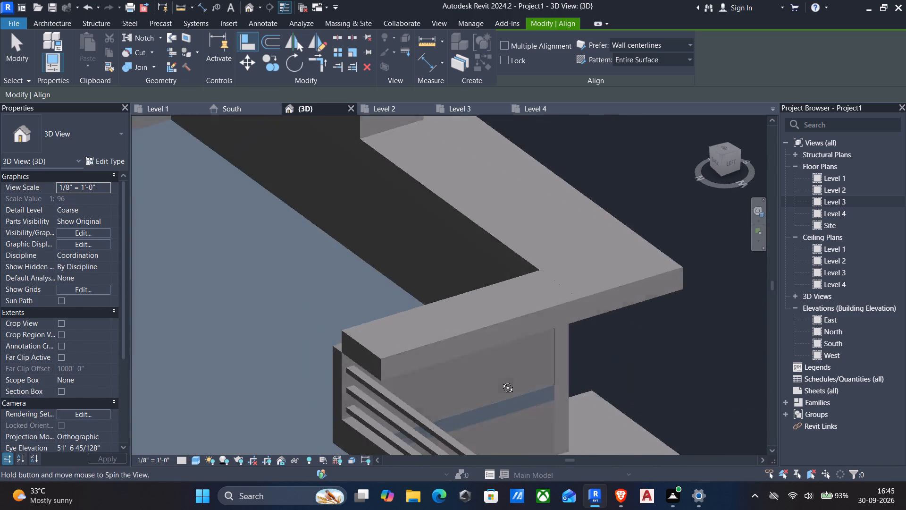
{"action": "middle_click_drag", "start_coordinate": [501, 381], "coordinate": [600, 385], "text": "shift"}
{"action": "scroll", "coordinate": [555, 382], "scroll_direction": "down", "scroll_amount": 1, "text": "shift"}
{"action": "scroll", "coordinate": [281, 303], "scroll_direction": "down", "scroll_amount": 1}
{"action": "middle_click_drag", "start_coordinate": [361, 306], "coordinate": [267, 309], "text": "shift"}
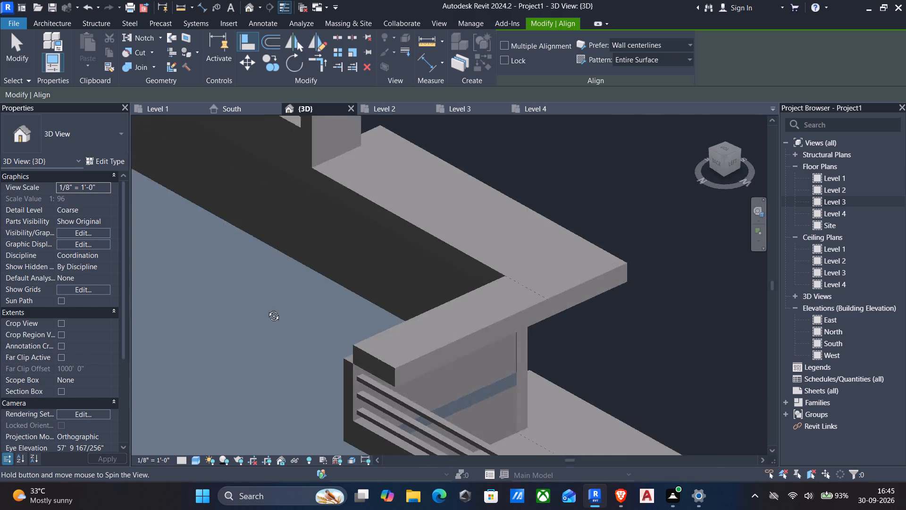
{"action": "middle_click_drag", "start_coordinate": [267, 309], "coordinate": [467, 315], "text": "shift"}
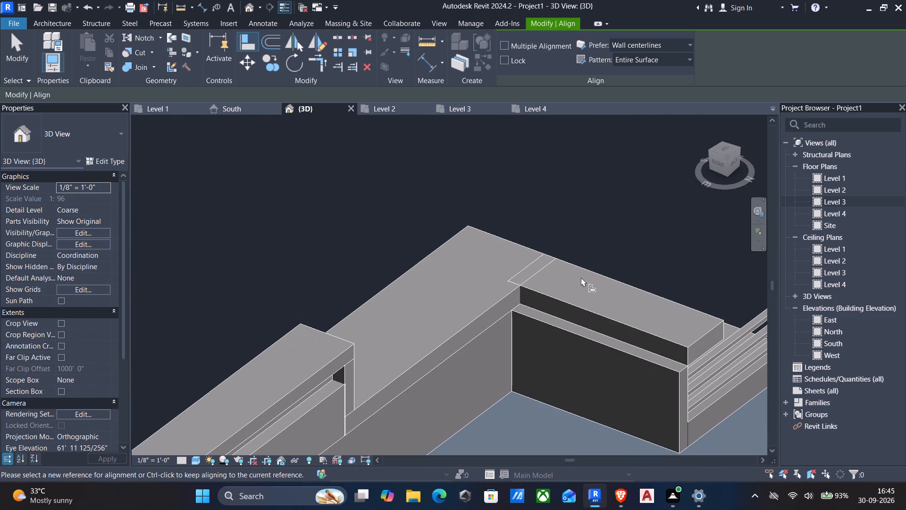
{"action": "key", "text": "Escape"}
{"action": "type", "text": "al"}
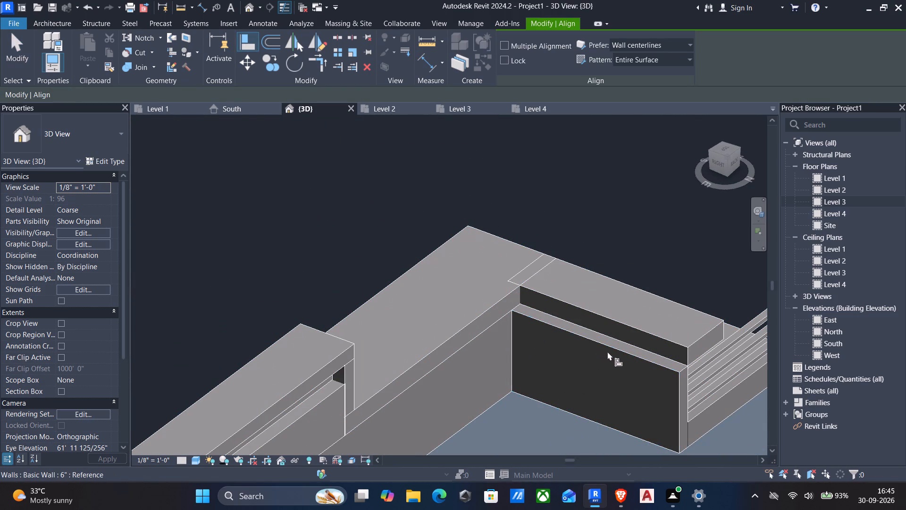
{"action": "left_click", "coordinate": [679, 400]}
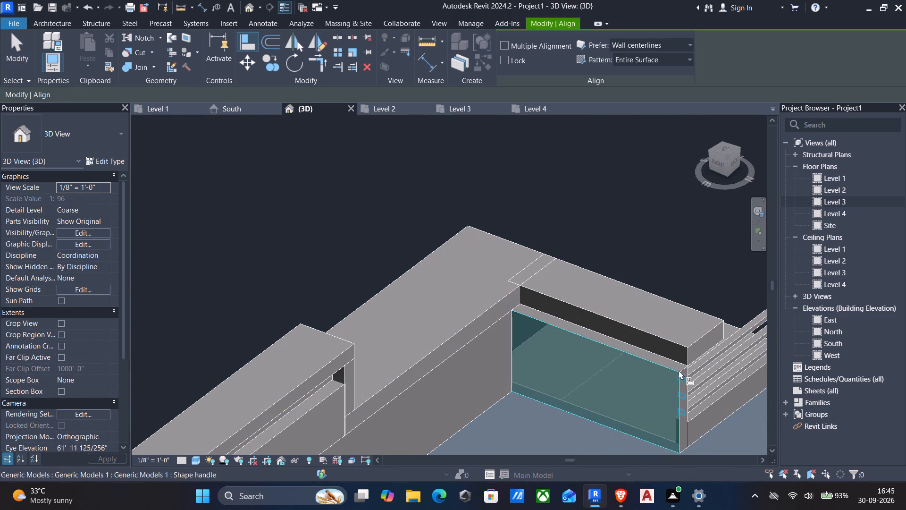
{"action": "left_click", "coordinate": [671, 341]}
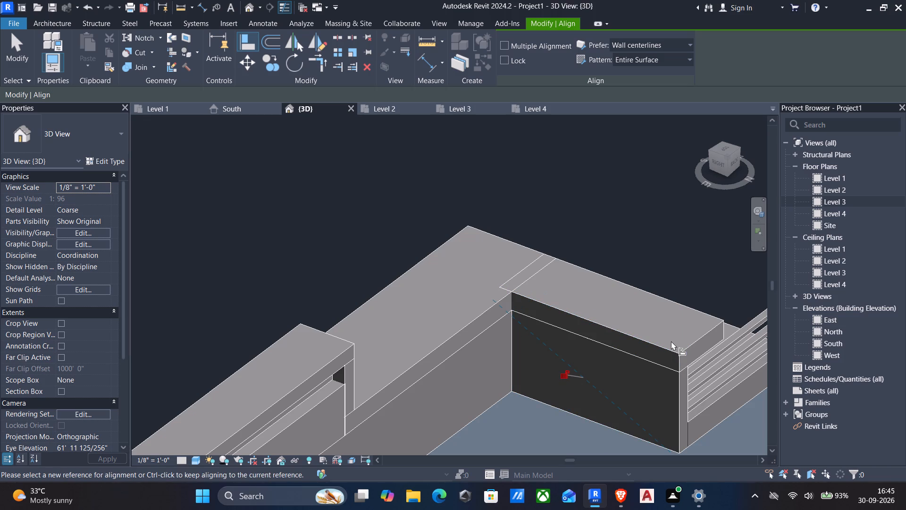
{"action": "key", "text": "Escape"}
Align the top of the wall behind the raised front frame with the underside of the frame's top beam.
{"action": "scroll", "coordinate": [671, 350], "scroll_direction": "down", "scroll_amount": 3}
{"action": "middle_click_drag", "start_coordinate": [710, 371], "coordinate": [584, 310], "text": "shift"}
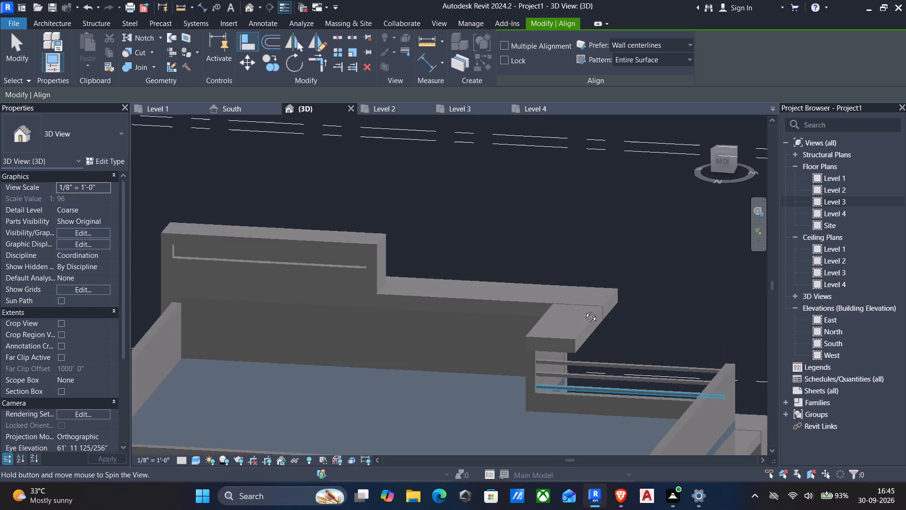
{"action": "middle_click_drag", "start_coordinate": [584, 310], "coordinate": [402, 337], "text": "shift"}
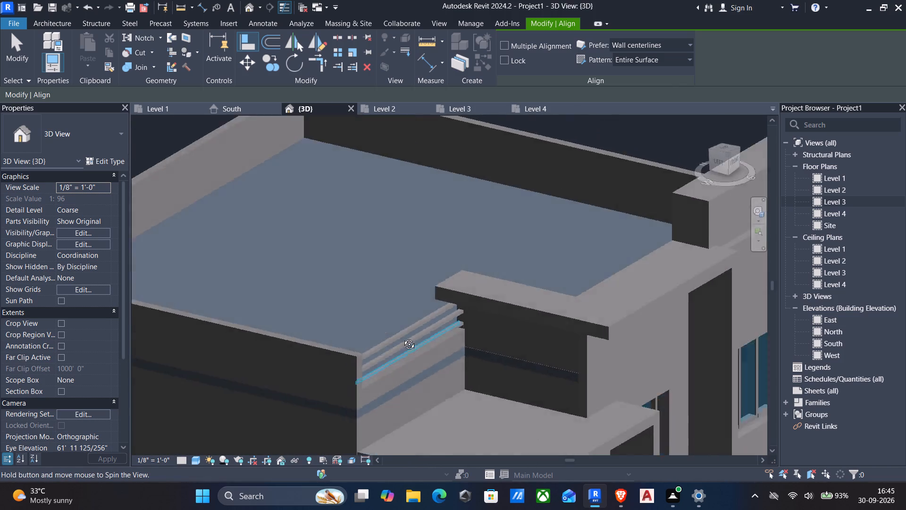
{"action": "middle_click_drag", "start_coordinate": [402, 337], "coordinate": [478, 263], "text": "shift"}
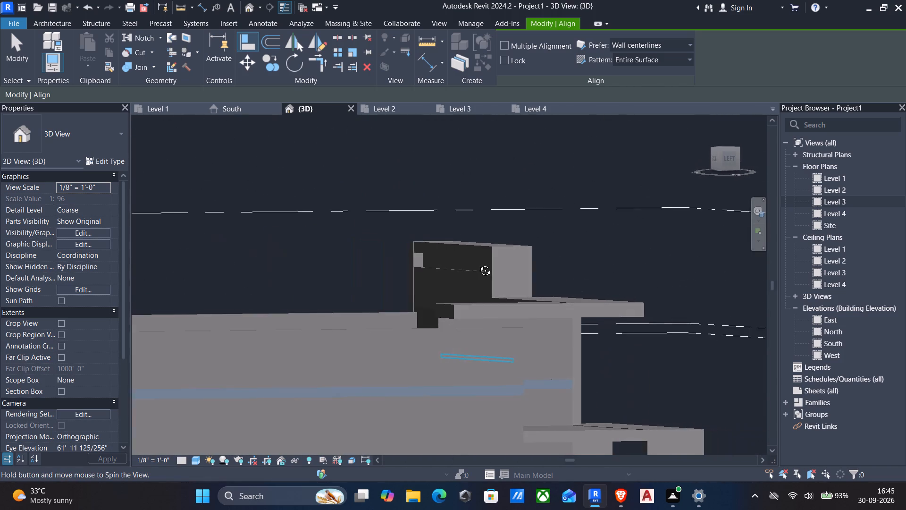
{"action": "middle_click_drag", "start_coordinate": [478, 263], "coordinate": [609, 304], "text": "shift"}
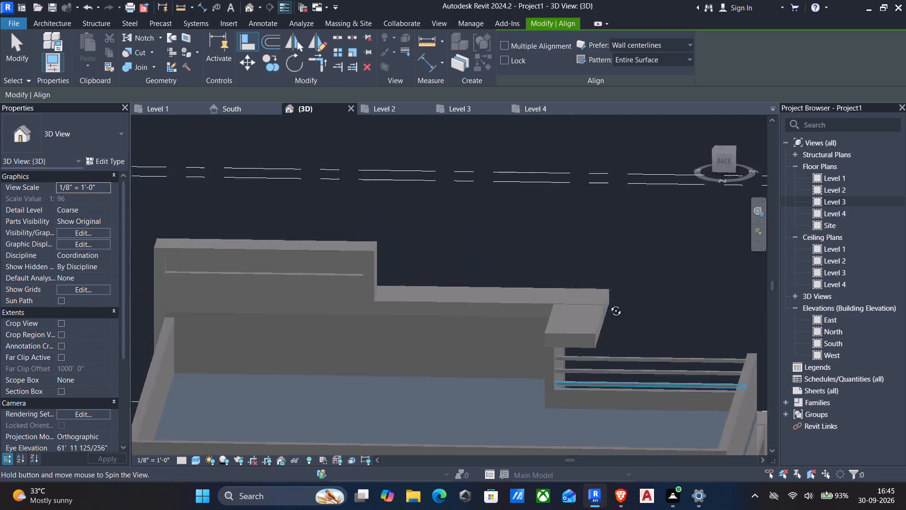
{"action": "middle_click_drag", "start_coordinate": [609, 304], "coordinate": [715, 288], "text": "shift"}
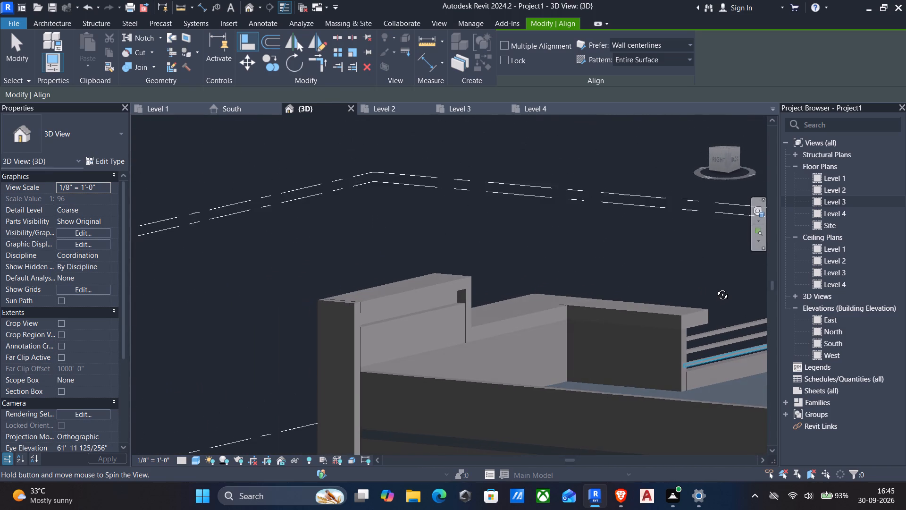
{"action": "middle_click_drag", "start_coordinate": [715, 288], "coordinate": [706, 304], "text": "shift"}
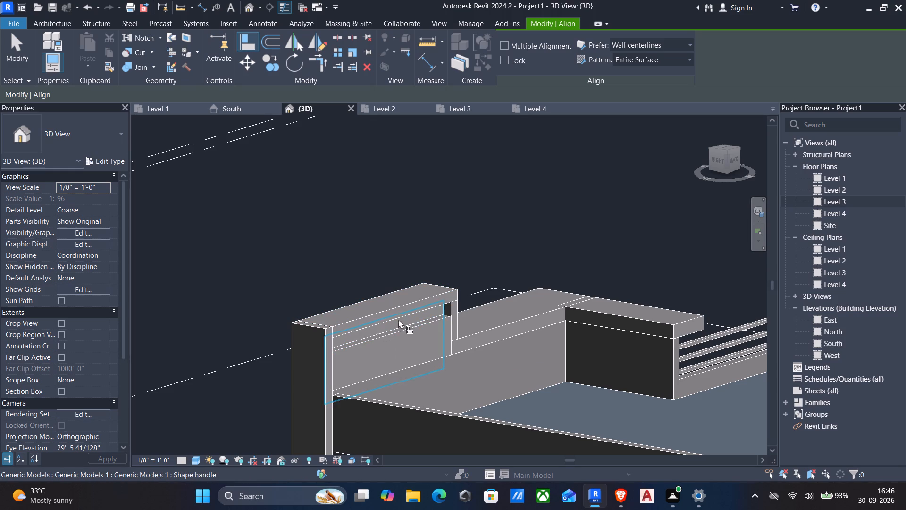
{"action": "middle_click_drag", "start_coordinate": [440, 318], "coordinate": [398, 272], "text": "shift"}
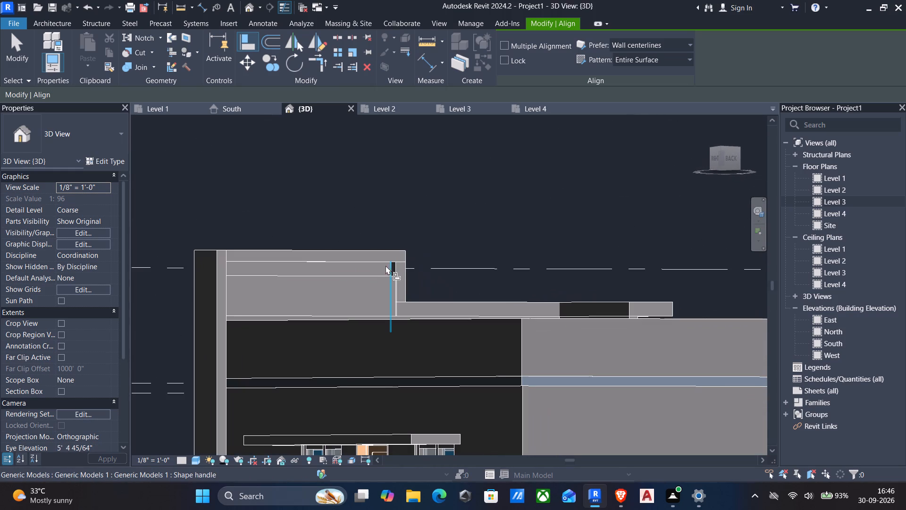
{"action": "middle_click_drag", "start_coordinate": [382, 262], "coordinate": [399, 258]}
{"action": "scroll", "coordinate": [401, 258], "scroll_direction": "up", "scroll_amount": 4}
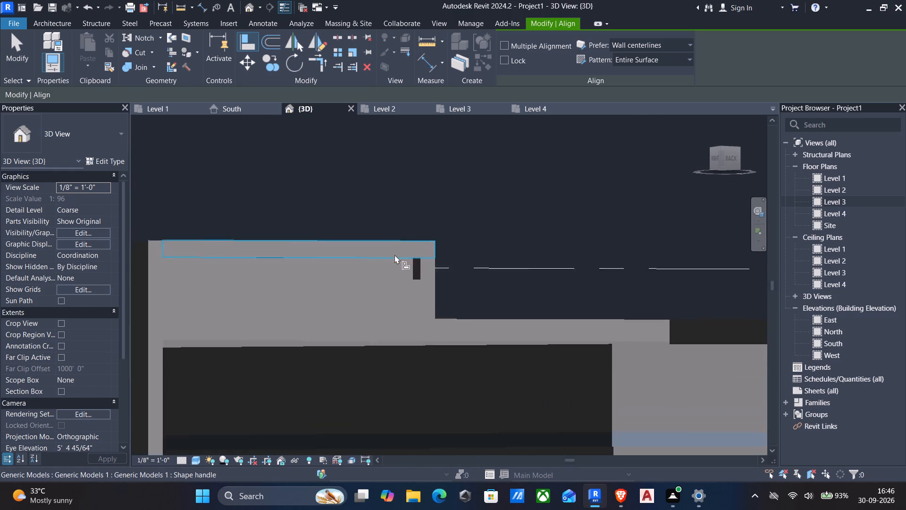
{"action": "scroll", "coordinate": [394, 255], "scroll_direction": "up", "scroll_amount": 3}
{"action": "middle_click_drag", "start_coordinate": [412, 299], "coordinate": [445, 261], "text": "shift"}
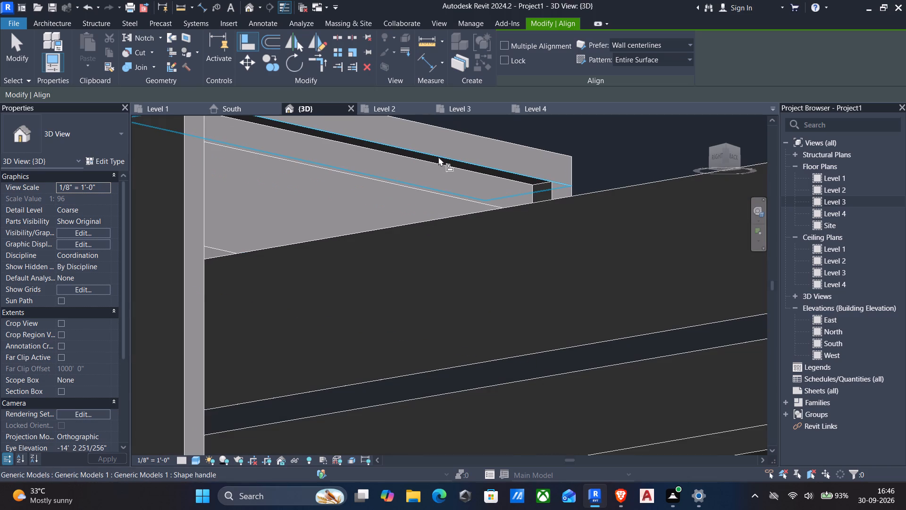
{"action": "left_click", "coordinate": [438, 157]}
{"action": "middle_click_drag", "start_coordinate": [439, 154], "coordinate": [414, 284], "text": "shift"}
{"action": "middle_click_drag", "start_coordinate": [422, 288], "coordinate": [469, 210]}
{"action": "scroll", "coordinate": [422, 288], "scroll_direction": "down", "scroll_amount": 1}
{"action": "left_click", "coordinate": [470, 357]}
{"action": "key", "text": "Escape"}
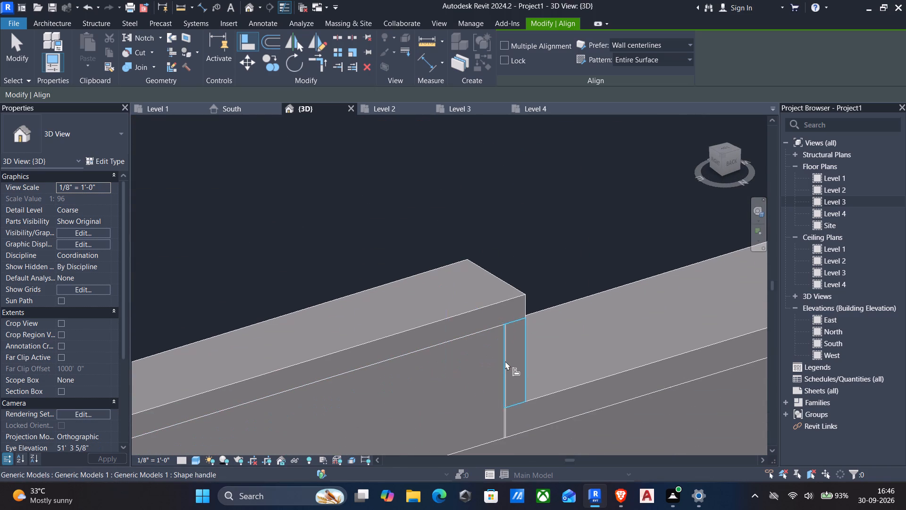
{"action": "scroll", "coordinate": [506, 363], "scroll_direction": "down", "scroll_amount": 3}
{"action": "scroll", "coordinate": [536, 390], "scroll_direction": "down", "scroll_amount": 3}
{"action": "middle_click_drag", "start_coordinate": [533, 393], "coordinate": [512, 255]}
{"action": "scroll", "coordinate": [512, 255], "scroll_direction": "down", "scroll_amount": 2}
{"action": "key", "text": "Escape"}
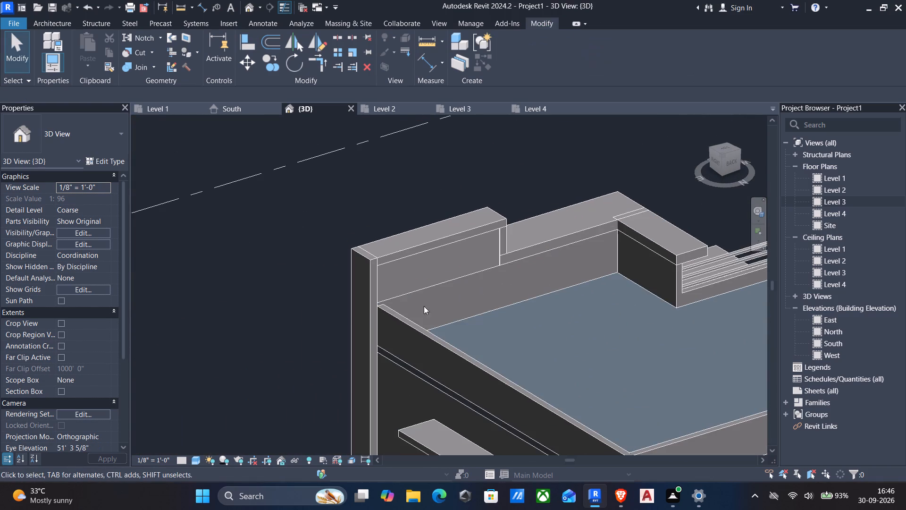
Open the front facade generic model for in-place editing.
{"action": "middle_click_drag", "start_coordinate": [423, 312], "coordinate": [643, 297], "text": "shift"}
{"action": "scroll", "coordinate": [646, 297], "scroll_direction": "down", "scroll_amount": 2}
{"action": "middle_click_drag", "start_coordinate": [638, 281], "coordinate": [48, 255]}
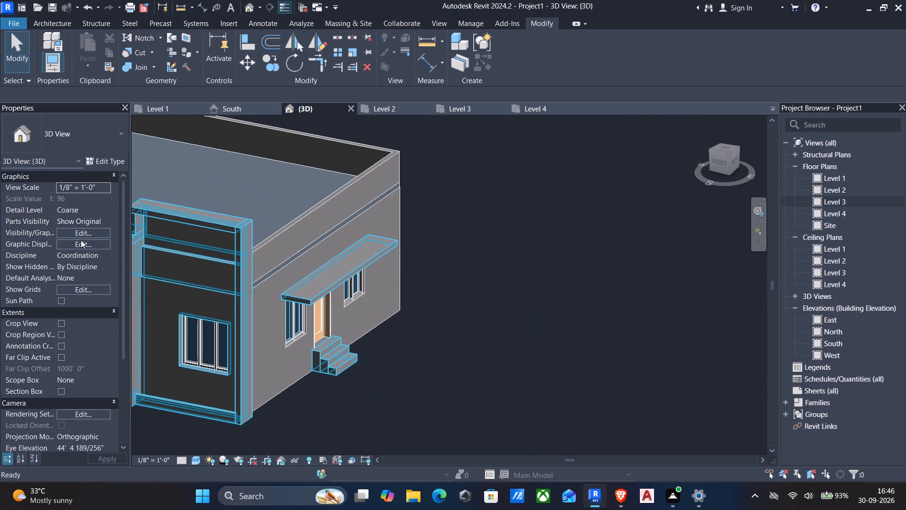
{"action": "middle_click_drag", "start_coordinate": [165, 248], "coordinate": [241, 235]}
{"action": "scroll", "coordinate": [241, 235], "scroll_direction": "down", "scroll_amount": 3}
{"action": "middle_click_drag", "start_coordinate": [243, 252], "coordinate": [400, 249]}
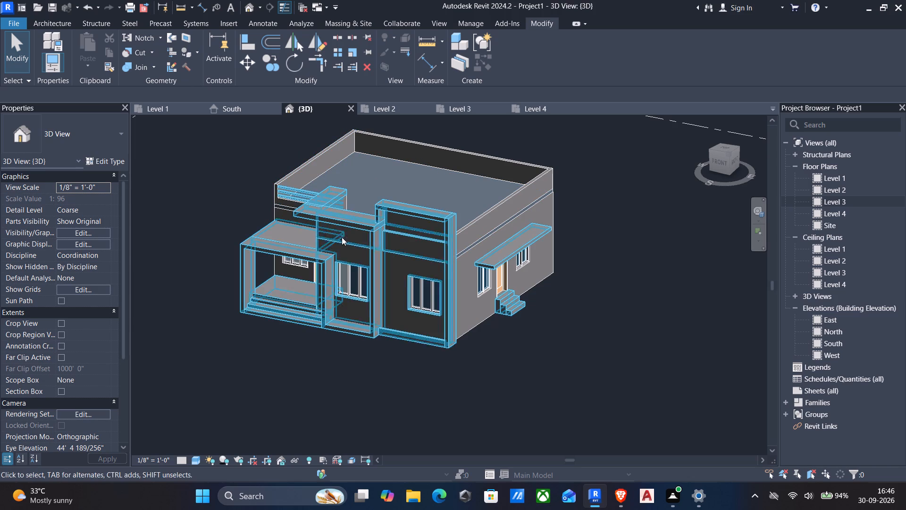
{"action": "left_click", "coordinate": [345, 223]}
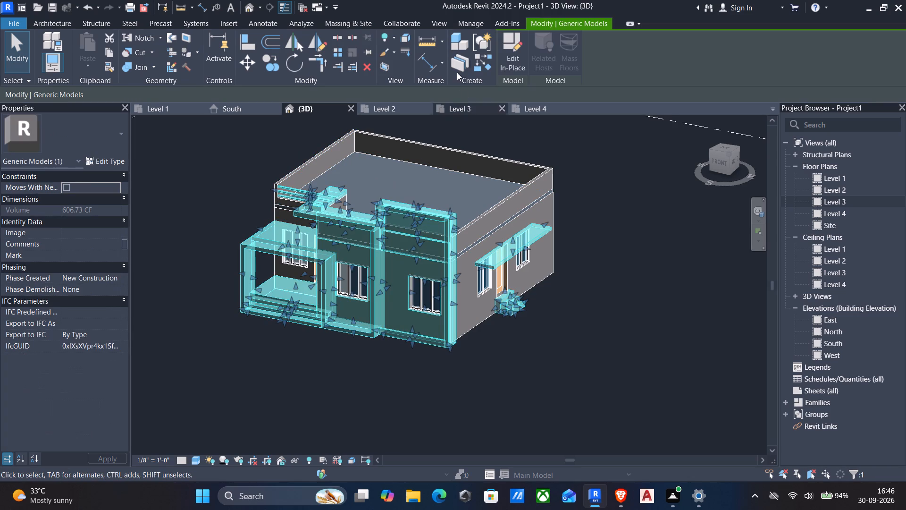
{"action": "left_click", "coordinate": [506, 52]}
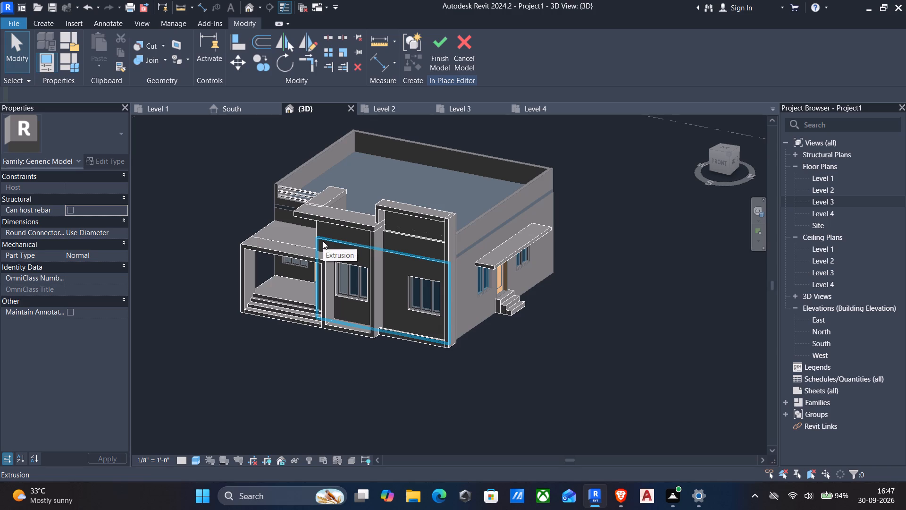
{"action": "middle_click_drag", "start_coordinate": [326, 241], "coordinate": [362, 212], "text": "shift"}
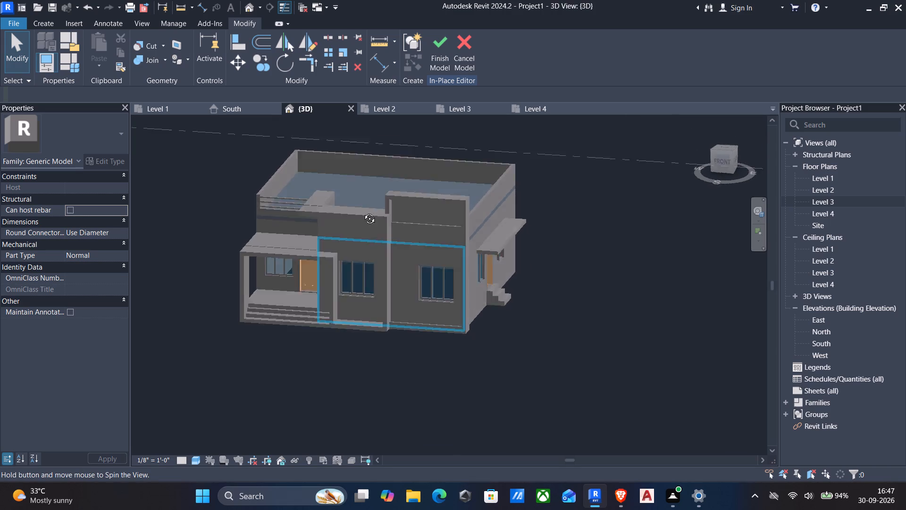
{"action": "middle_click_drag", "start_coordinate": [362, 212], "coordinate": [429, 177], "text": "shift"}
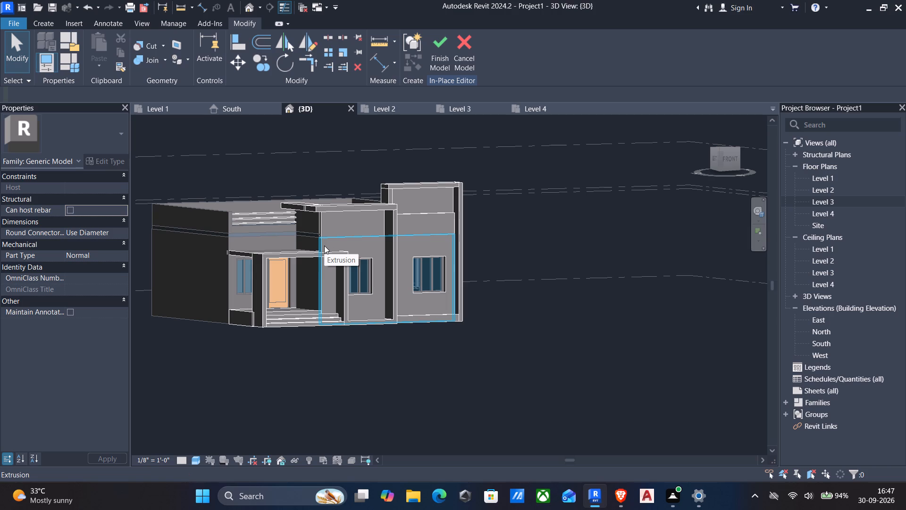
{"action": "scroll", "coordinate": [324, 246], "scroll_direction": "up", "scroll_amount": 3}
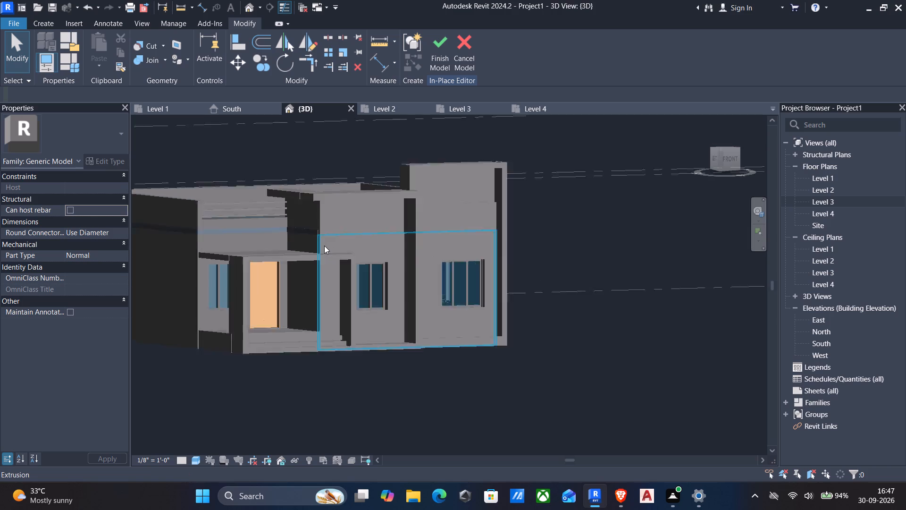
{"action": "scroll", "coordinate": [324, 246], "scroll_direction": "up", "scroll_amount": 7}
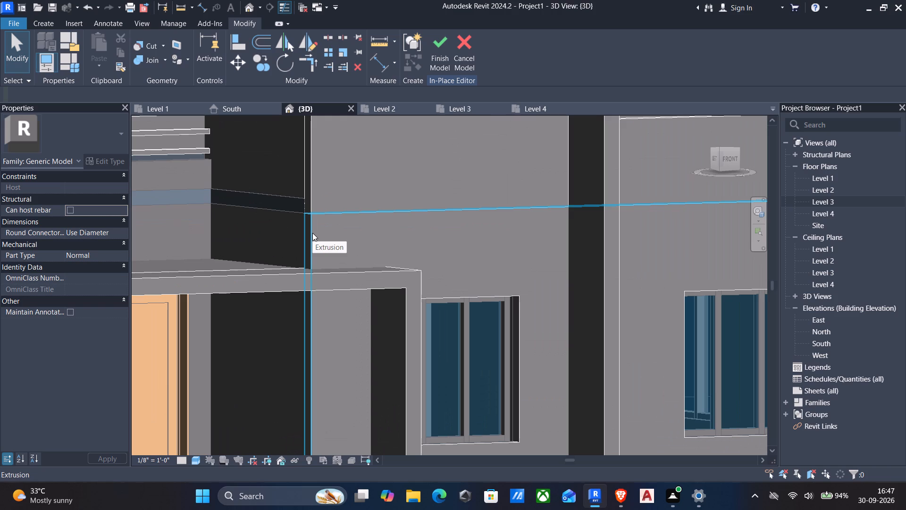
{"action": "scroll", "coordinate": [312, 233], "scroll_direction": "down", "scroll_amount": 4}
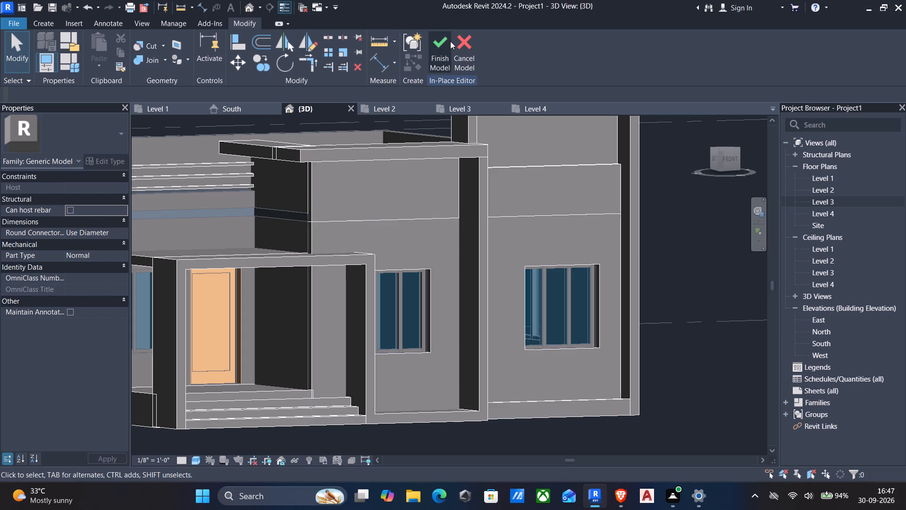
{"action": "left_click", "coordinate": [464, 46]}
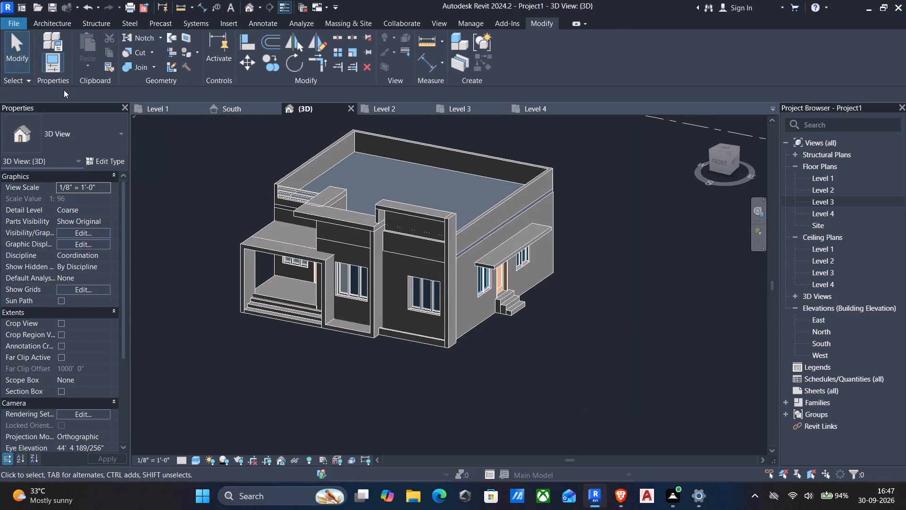
Reopen the front facade generic model for in-place editing.
{"action": "left_click", "coordinate": [351, 217]}
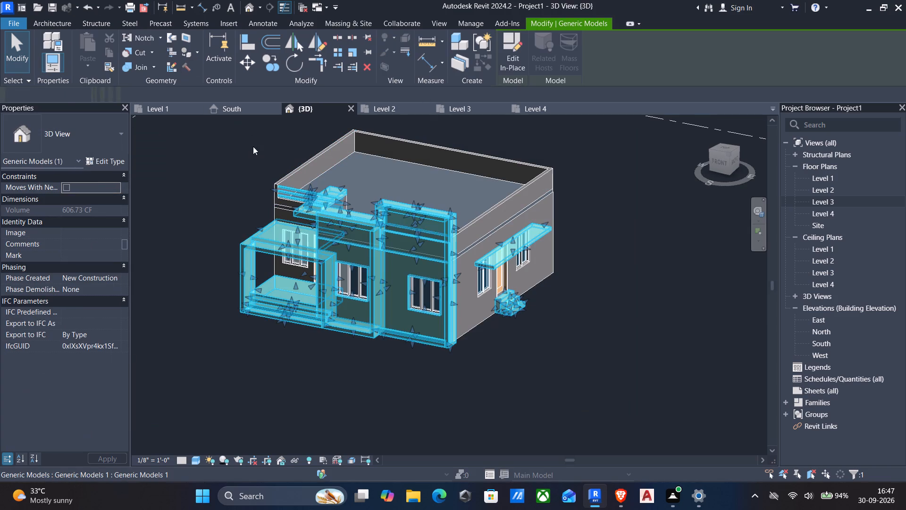
{"action": "left_click", "coordinate": [65, 19]}
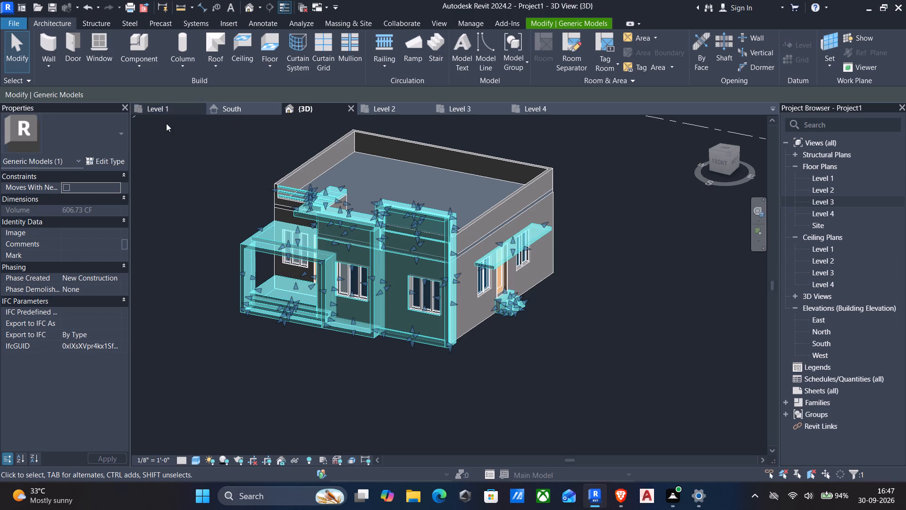
{"action": "key", "text": "Escape"}
{"action": "left_click", "coordinate": [321, 211]}
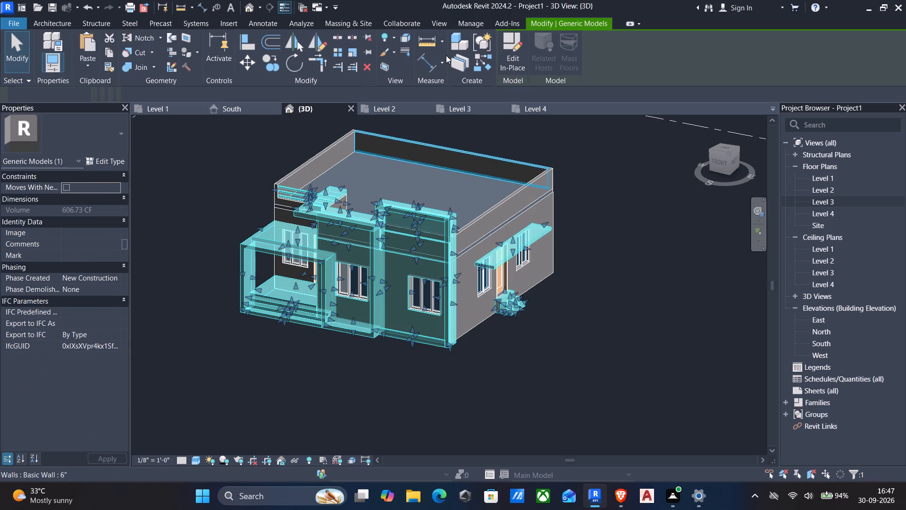
{"action": "left_click", "coordinate": [514, 52]}
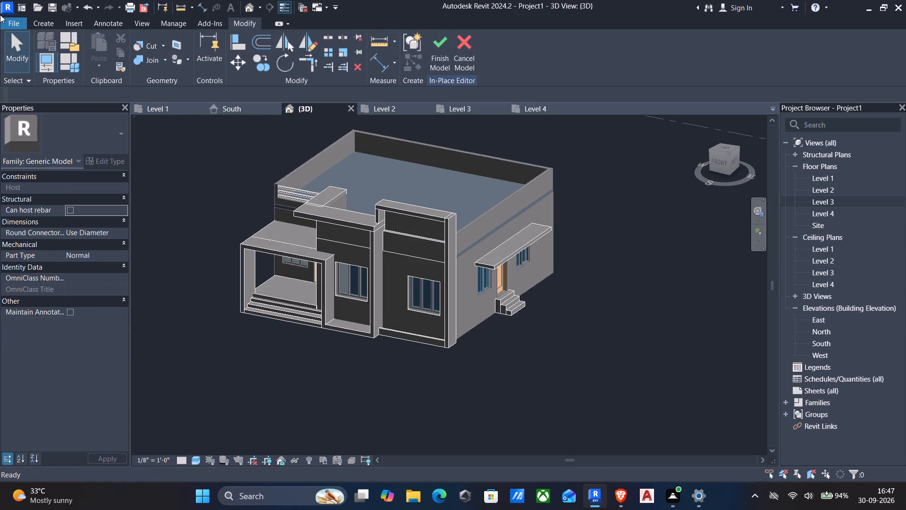
Start a new extrusion and set its work plane by picking the front wall face between the porch and the raised frame.
{"action": "left_click", "coordinate": [39, 25]}
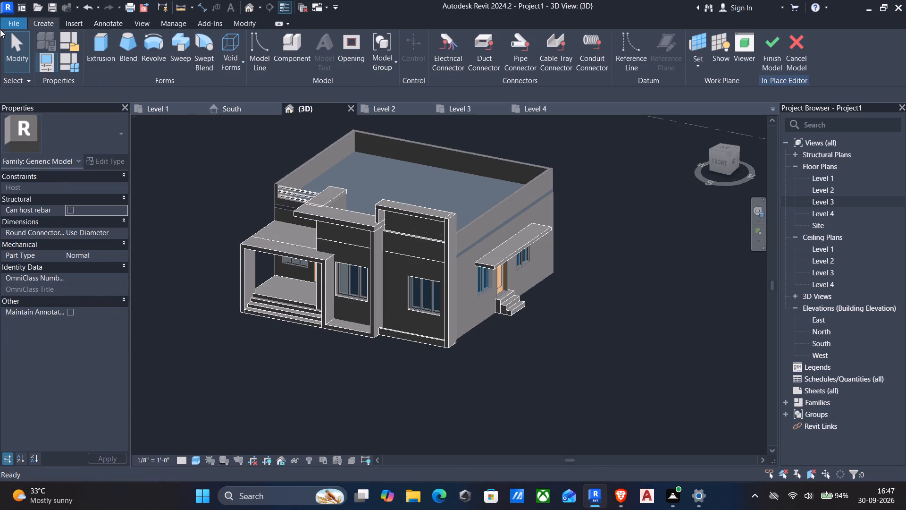
{"action": "left_click", "coordinate": [97, 43]}
{"action": "scroll", "coordinate": [353, 224], "scroll_direction": "up", "scroll_amount": 3}
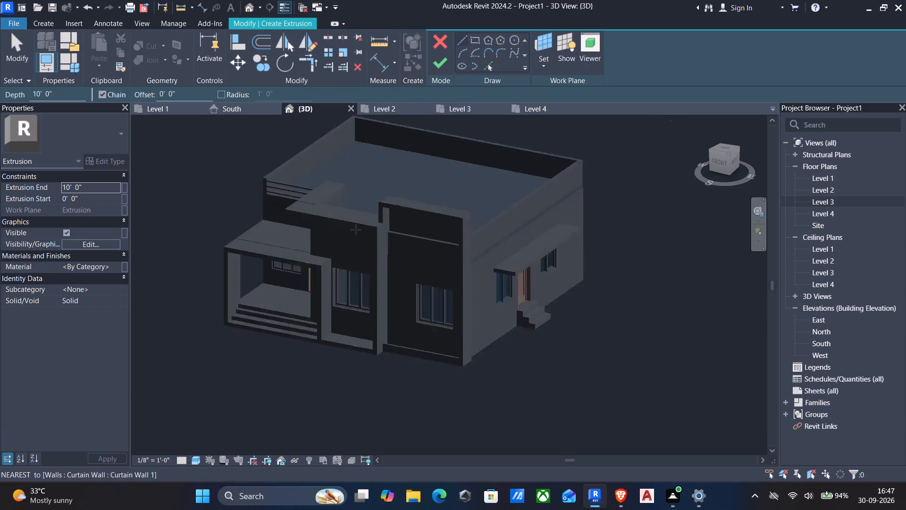
{"action": "scroll", "coordinate": [356, 229], "scroll_direction": "up", "scroll_amount": 2}
{"action": "scroll", "coordinate": [275, 258], "scroll_direction": "up", "scroll_amount": 4}
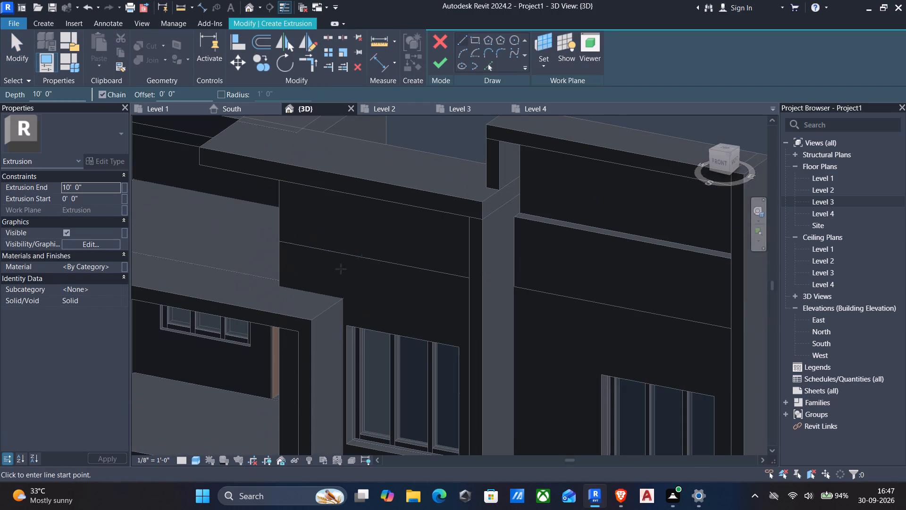
{"action": "scroll", "coordinate": [427, 332], "scroll_direction": "down", "scroll_amount": 3}
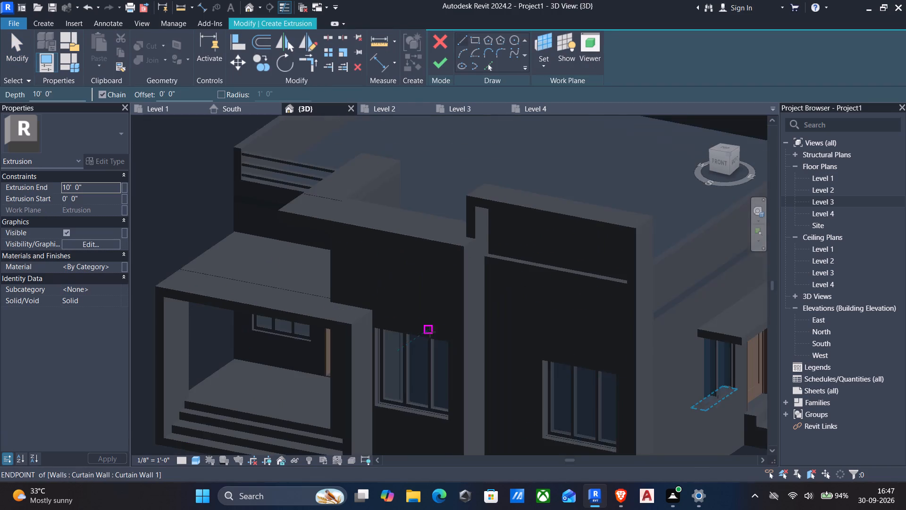
{"action": "middle_click_drag", "start_coordinate": [430, 332], "coordinate": [402, 241]}
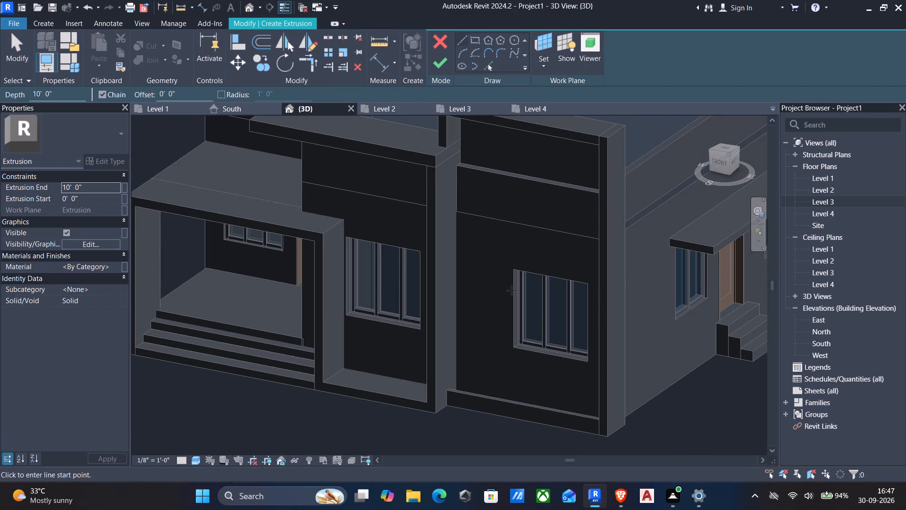
{"action": "scroll", "coordinate": [409, 261], "scroll_direction": "down", "scroll_amount": 1}
{"action": "middle_click_drag", "start_coordinate": [372, 251], "coordinate": [384, 324]}
{"action": "scroll", "coordinate": [423, 272], "scroll_direction": "up", "scroll_amount": 1}
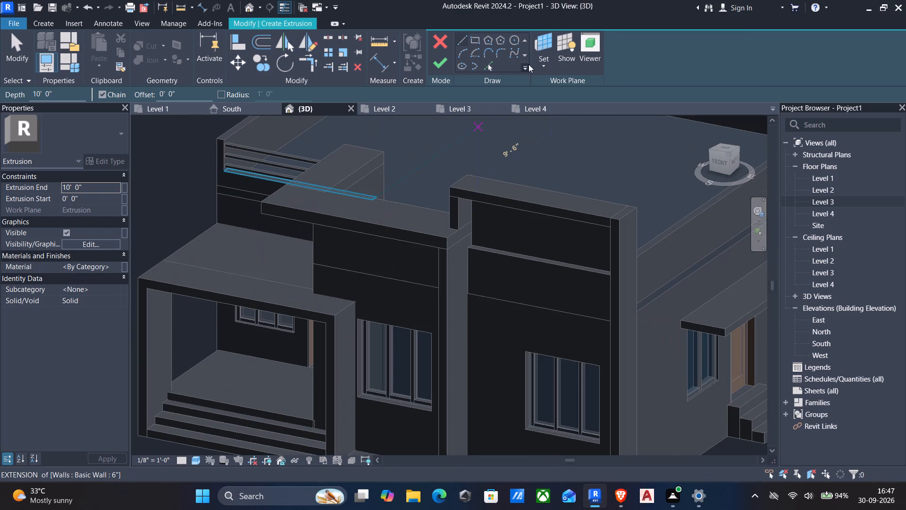
{"action": "left_click", "coordinate": [539, 65]}
{"action": "left_click", "coordinate": [563, 111]}
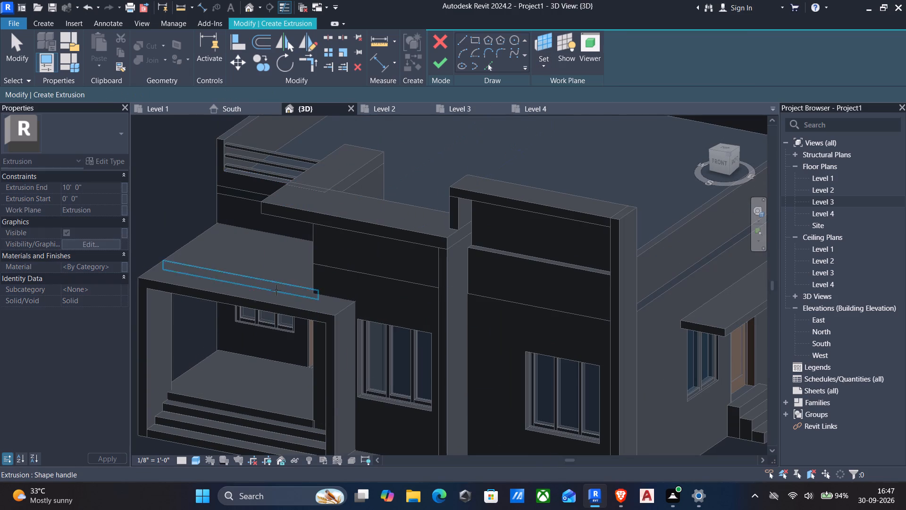
{"action": "left_click", "coordinate": [326, 272]}
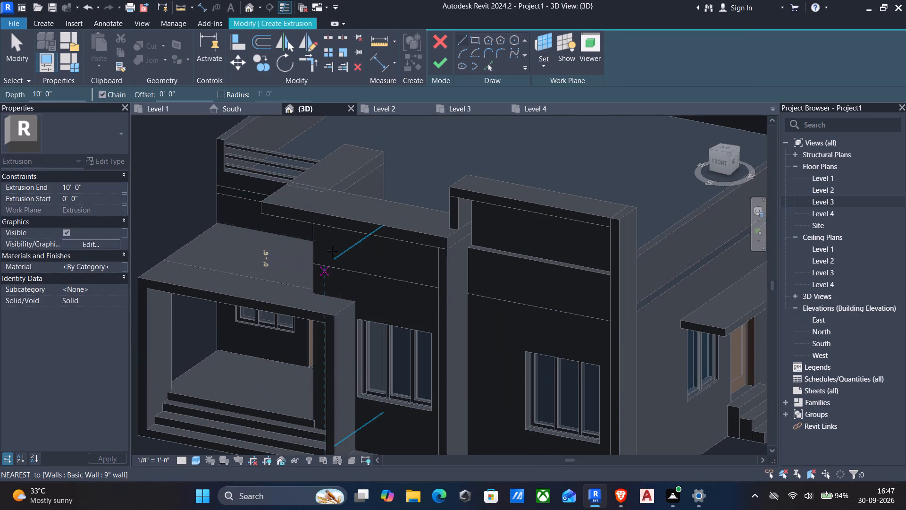
Sketch a rectangle about 9'-10 1/2" by 15'-2" over the front wall, from its base to the ledge's underside, and finish the extrusion.
{"action": "left_click", "coordinate": [472, 38]}
{"action": "scroll", "coordinate": [400, 188], "scroll_direction": "down", "scroll_amount": 3}
{"action": "middle_click_drag", "start_coordinate": [389, 218], "coordinate": [435, 191]}
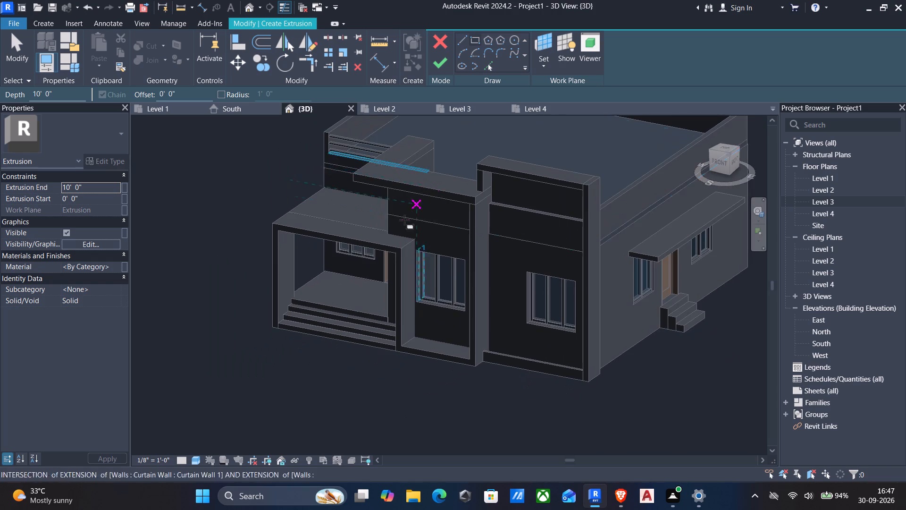
{"action": "middle_click_drag", "start_coordinate": [424, 320], "coordinate": [468, 313], "text": "shift"}
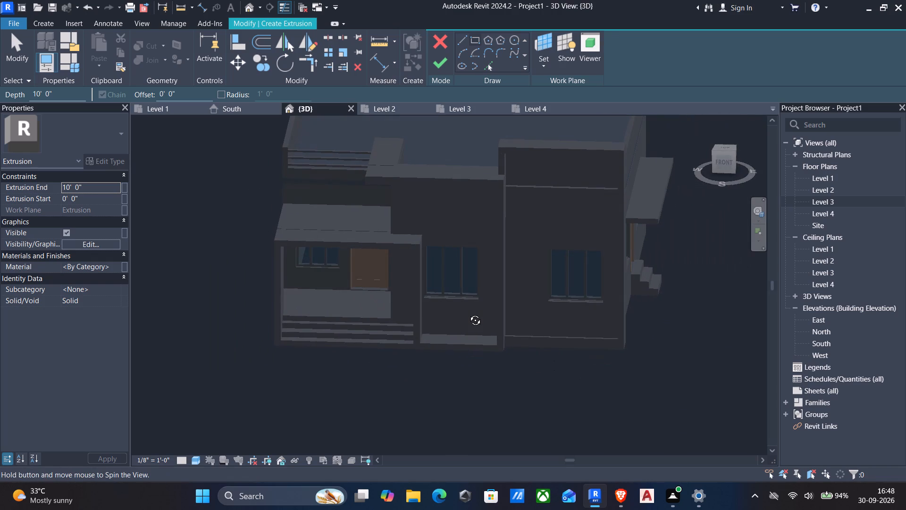
{"action": "middle_click_drag", "start_coordinate": [468, 313], "coordinate": [486, 296], "text": "shift"}
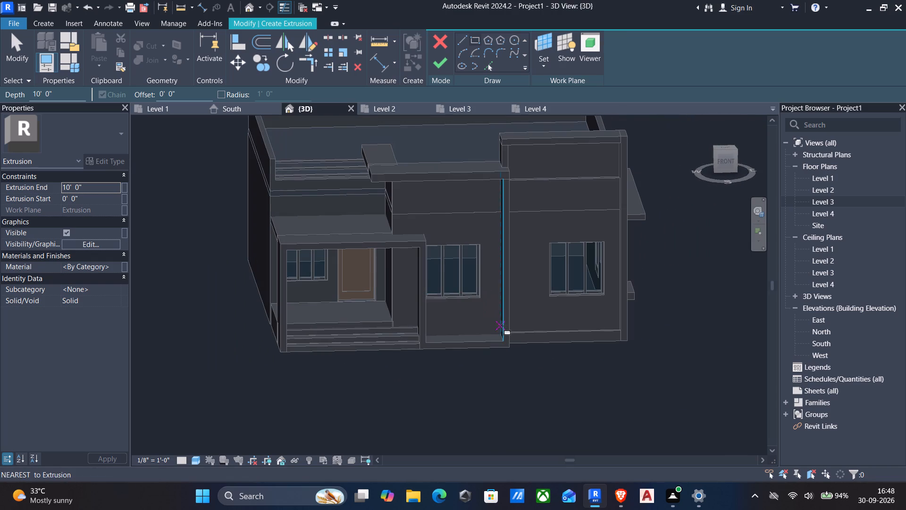
{"action": "left_click", "coordinate": [499, 333]}
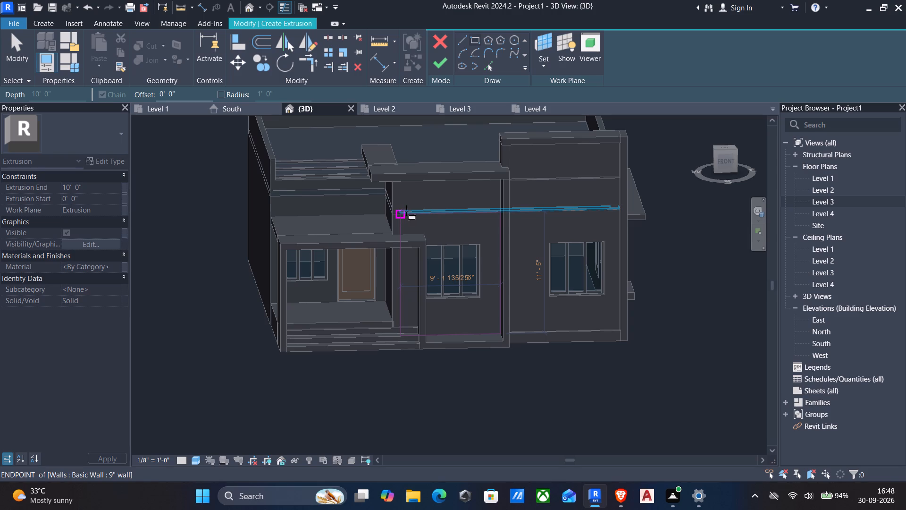
{"action": "middle_click_drag", "start_coordinate": [392, 212], "coordinate": [379, 139], "text": "shift"}
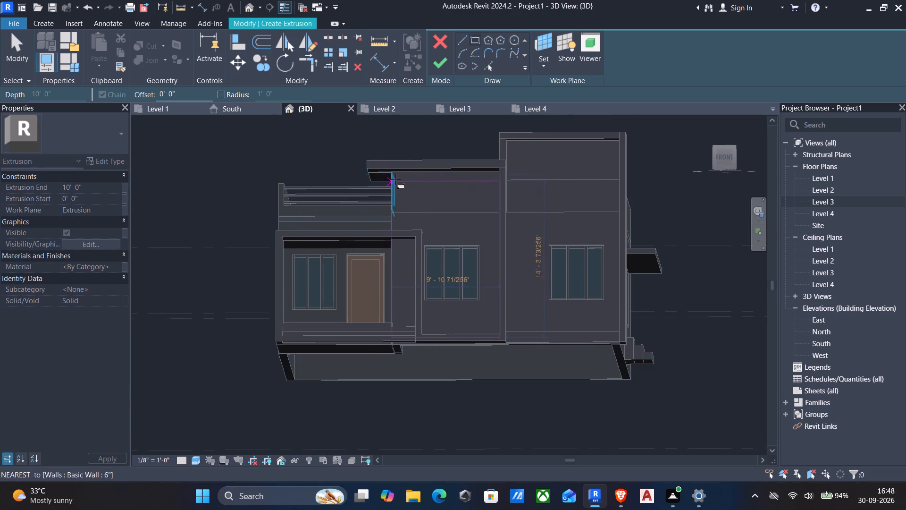
{"action": "scroll", "coordinate": [393, 178], "scroll_direction": "up", "scroll_amount": 4}
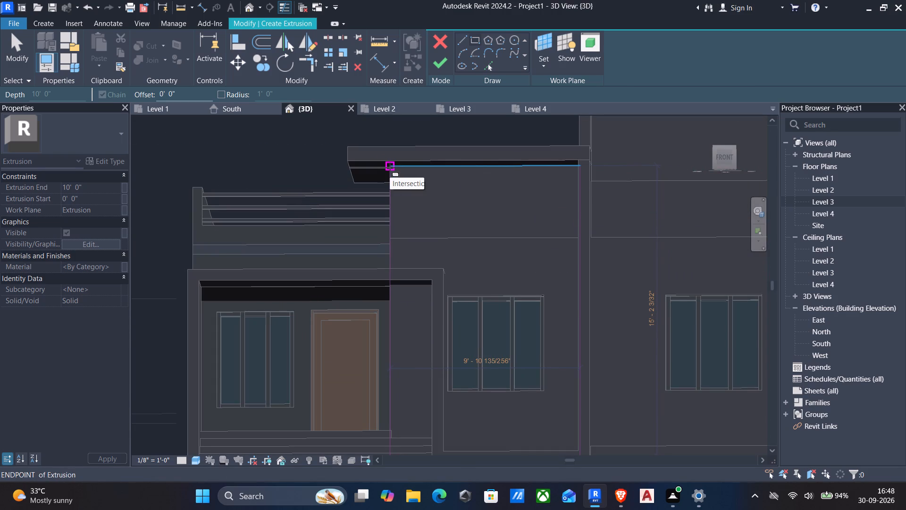
{"action": "left_click", "coordinate": [390, 168]}
{"action": "scroll", "coordinate": [391, 175], "scroll_direction": "down", "scroll_amount": 1}
{"action": "key", "text": "Escape"}
{"action": "scroll", "coordinate": [393, 197], "scroll_direction": "down", "scroll_amount": 2}
{"action": "middle_click_drag", "start_coordinate": [396, 207], "coordinate": [401, 233], "text": "shift"}
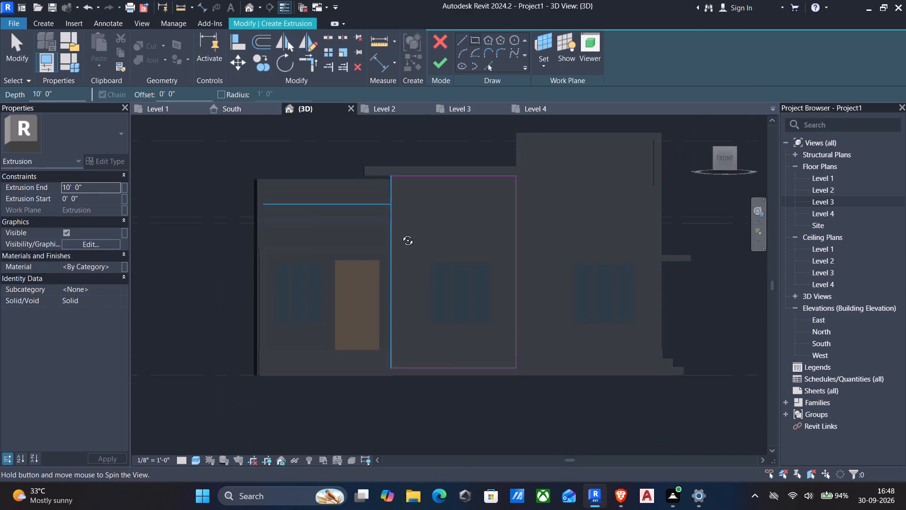
{"action": "middle_click_drag", "start_coordinate": [401, 233], "coordinate": [436, 303], "text": "shift"}
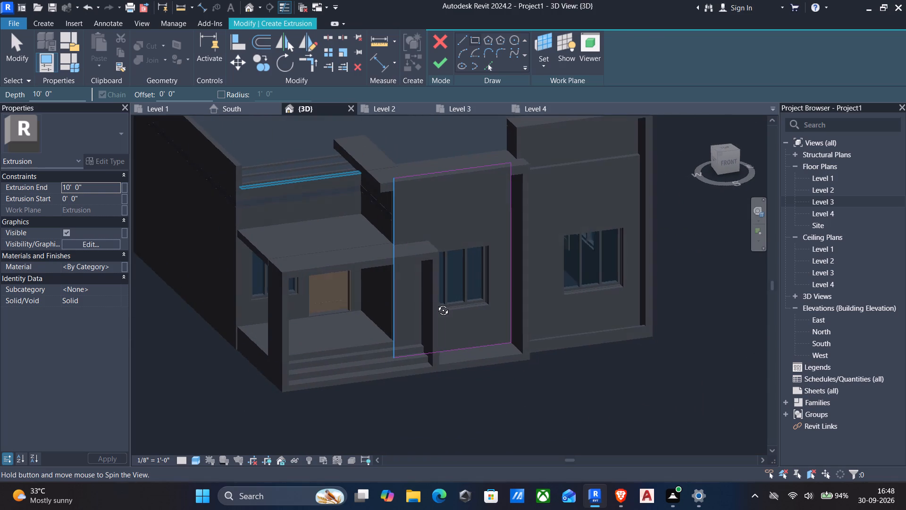
{"action": "middle_click_drag", "start_coordinate": [436, 303], "coordinate": [370, 411], "text": "shift"}
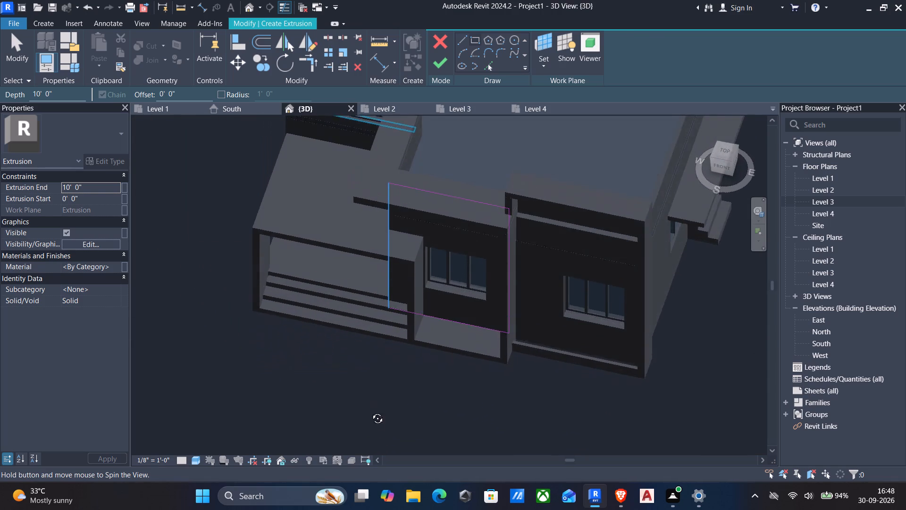
{"action": "middle_click_drag", "start_coordinate": [370, 411], "coordinate": [537, 301], "text": "shift"}
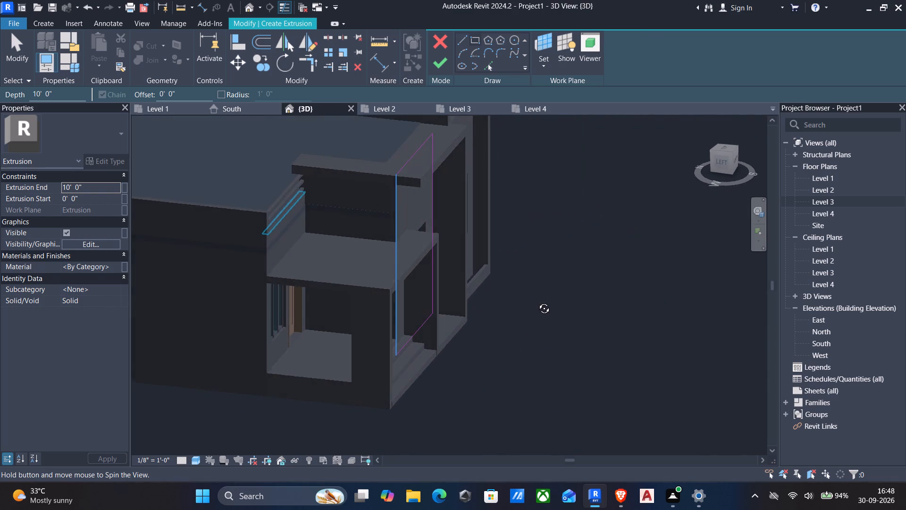
{"action": "middle_click_drag", "start_coordinate": [537, 301], "coordinate": [515, 311], "text": "shift"}
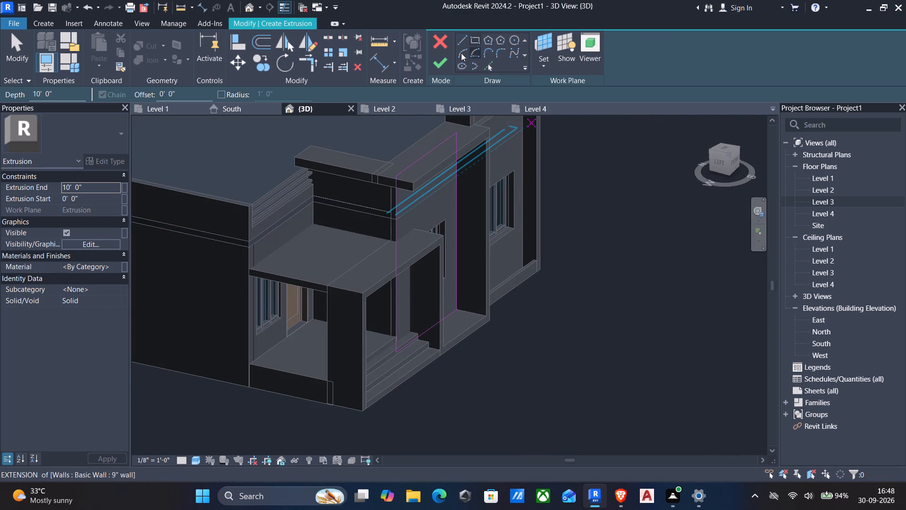
{"action": "left_click", "coordinate": [442, 58]}
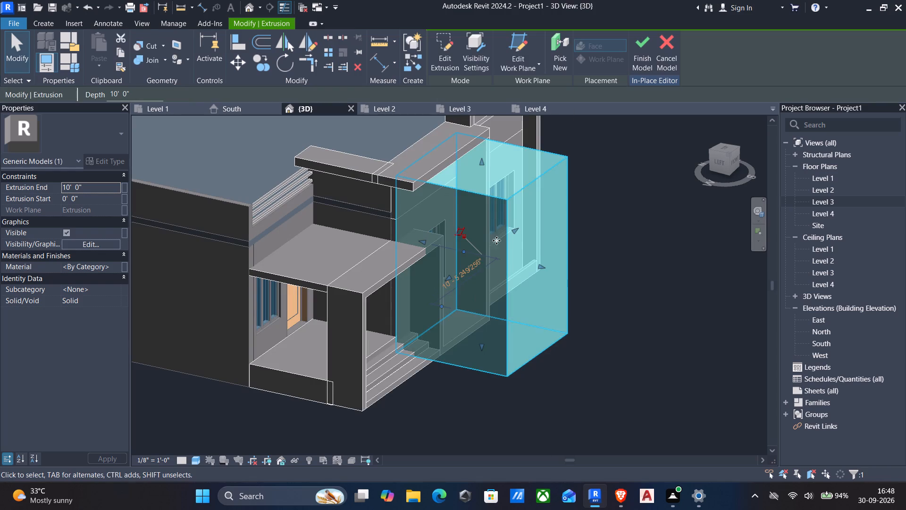
Set the new wall-covering extrusion's end to 0.05".
{"action": "left_click", "coordinate": [83, 188]}
{"action": "left_click_drag", "start_coordinate": [83, 188], "coordinate": [0, 168]}
{"action": "type", "text": "0."}
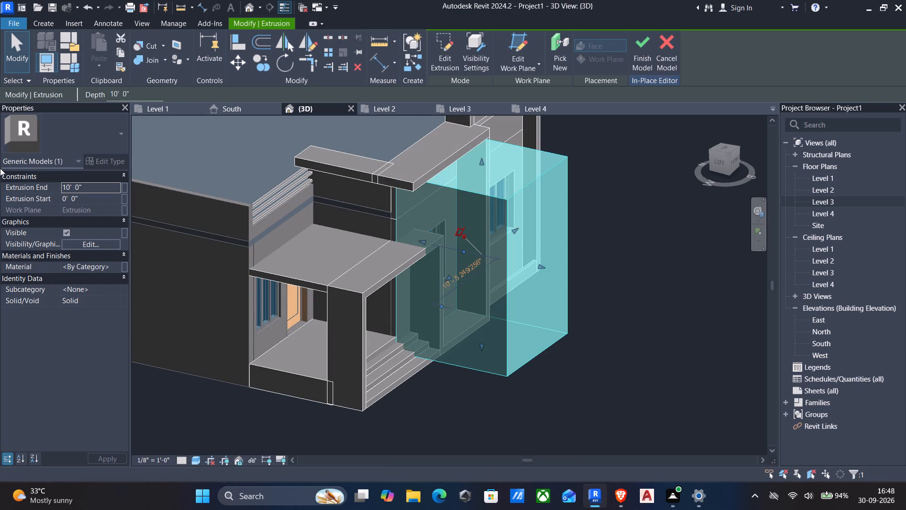
{"action": "left_click", "coordinate": [85, 190]}
{"action": "left_click_drag", "start_coordinate": [85, 190], "coordinate": [0, 191]}
{"action": "left_click", "coordinate": [100, 187]}
{"action": "type", "text": "0.0"}
{"action": "type", "text": "5\""}
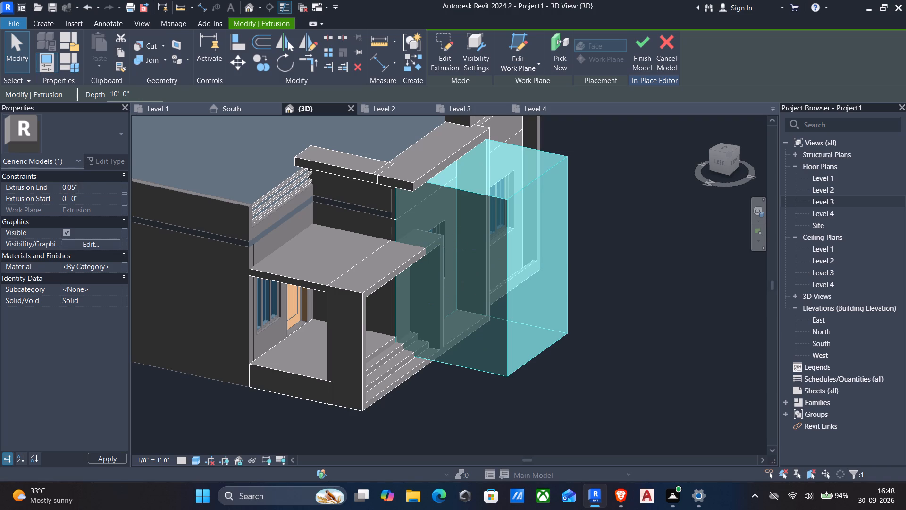
{"action": "key", "text": "Return"}
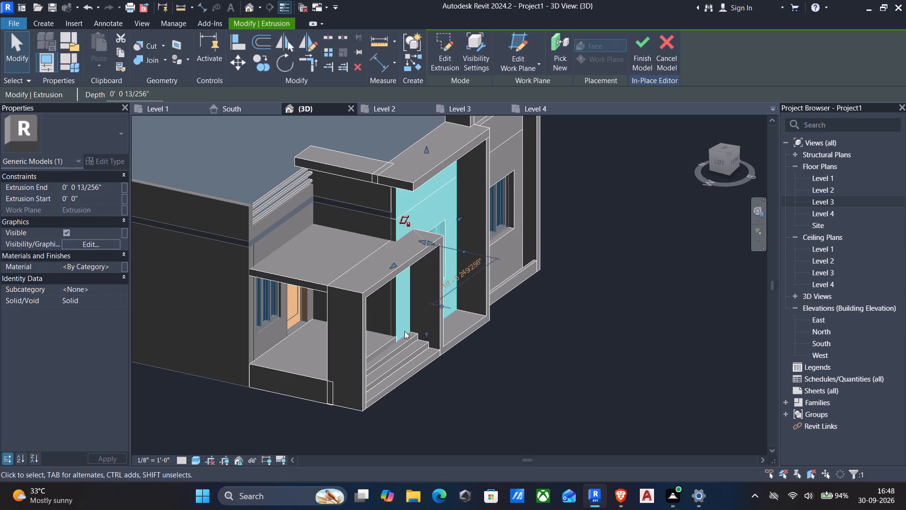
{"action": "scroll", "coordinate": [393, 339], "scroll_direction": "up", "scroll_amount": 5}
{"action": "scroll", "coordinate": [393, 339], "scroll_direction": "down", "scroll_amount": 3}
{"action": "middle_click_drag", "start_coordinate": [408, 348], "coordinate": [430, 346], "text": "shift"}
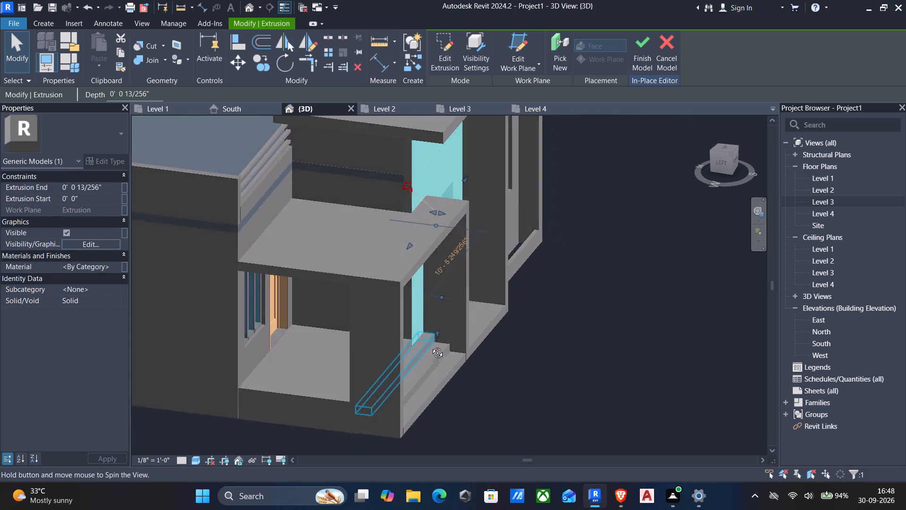
Check the new wall covering around the porch and raised frame, and finish the in-place facade model.
{"action": "middle_click_drag", "start_coordinate": [430, 346], "coordinate": [438, 341], "text": "shift"}
{"action": "scroll", "coordinate": [390, 340], "scroll_direction": "up", "scroll_amount": 5}
{"action": "middle_click_drag", "start_coordinate": [359, 333], "coordinate": [404, 328], "text": "shift"}
{"action": "scroll", "coordinate": [594, 337], "scroll_direction": "up", "scroll_amount": 6}
{"action": "middle_click_drag", "start_coordinate": [589, 332], "coordinate": [498, 361], "text": "shift"}
{"action": "middle_click_drag", "start_coordinate": [322, 306], "coordinate": [303, 309], "text": "shift"}
{"action": "scroll", "coordinate": [303, 309], "scroll_direction": "down", "scroll_amount": 4}
{"action": "middle_click_drag", "start_coordinate": [379, 288], "coordinate": [357, 304], "text": "shift"}
{"action": "scroll", "coordinate": [357, 304], "scroll_direction": "down", "scroll_amount": 4, "text": "shift"}
{"action": "scroll", "coordinate": [378, 263], "scroll_direction": "down", "scroll_amount": 3}
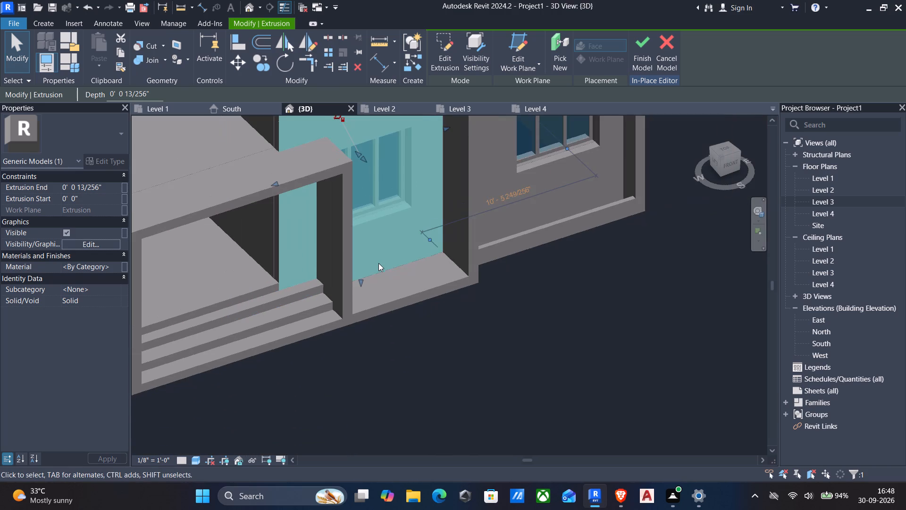
{"action": "middle_click_drag", "start_coordinate": [387, 248], "coordinate": [374, 290]}
{"action": "scroll", "coordinate": [373, 291], "scroll_direction": "down", "scroll_amount": 4}
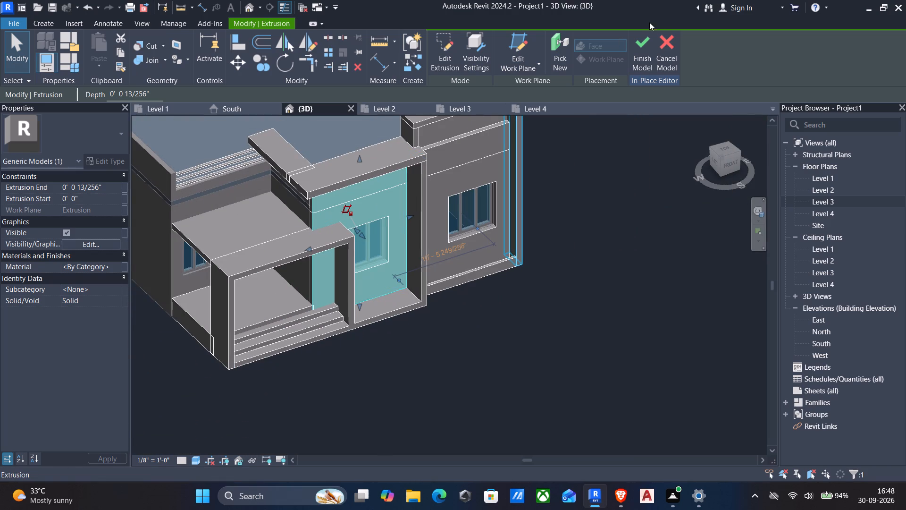
{"action": "left_click", "coordinate": [641, 52]}
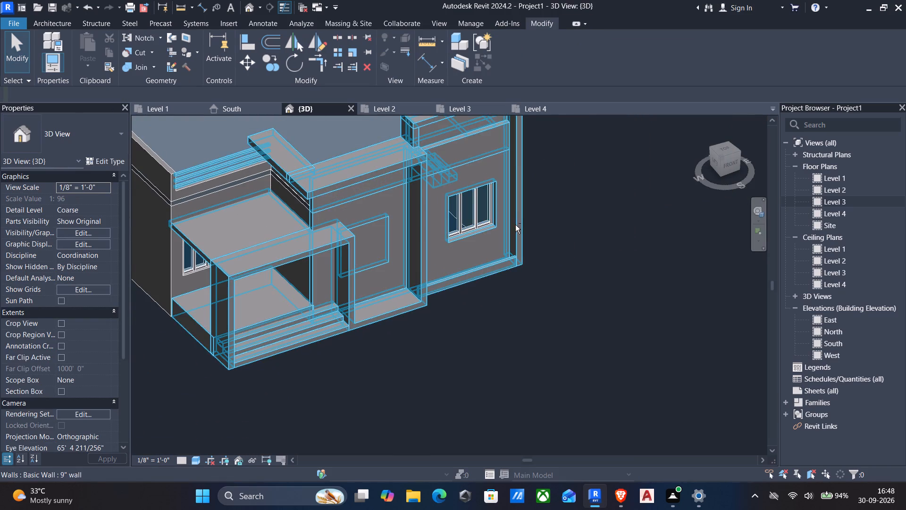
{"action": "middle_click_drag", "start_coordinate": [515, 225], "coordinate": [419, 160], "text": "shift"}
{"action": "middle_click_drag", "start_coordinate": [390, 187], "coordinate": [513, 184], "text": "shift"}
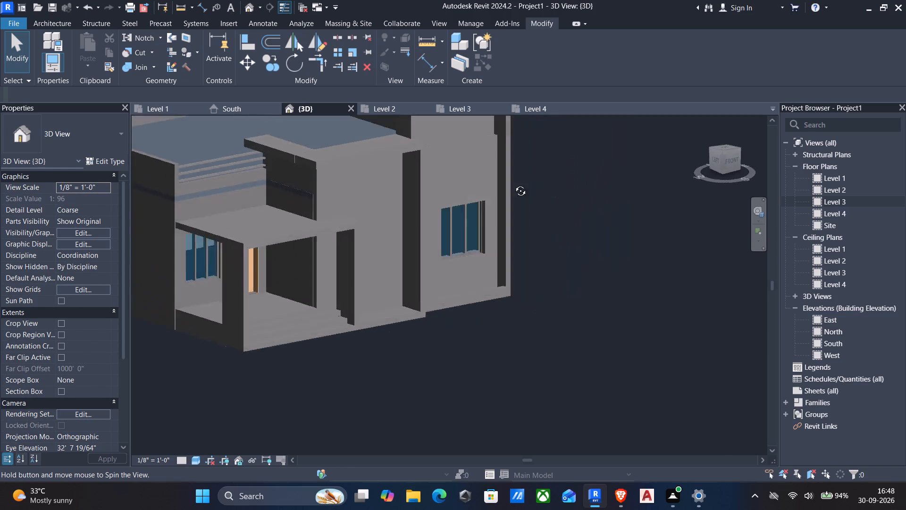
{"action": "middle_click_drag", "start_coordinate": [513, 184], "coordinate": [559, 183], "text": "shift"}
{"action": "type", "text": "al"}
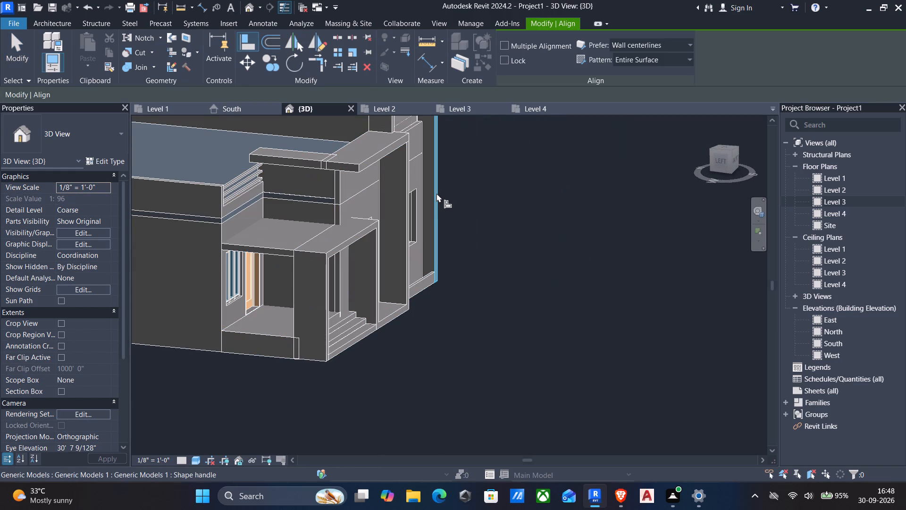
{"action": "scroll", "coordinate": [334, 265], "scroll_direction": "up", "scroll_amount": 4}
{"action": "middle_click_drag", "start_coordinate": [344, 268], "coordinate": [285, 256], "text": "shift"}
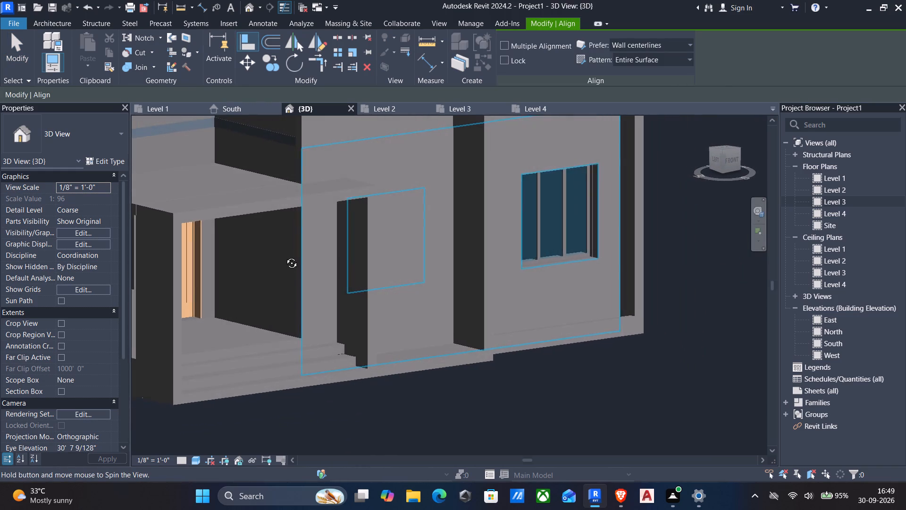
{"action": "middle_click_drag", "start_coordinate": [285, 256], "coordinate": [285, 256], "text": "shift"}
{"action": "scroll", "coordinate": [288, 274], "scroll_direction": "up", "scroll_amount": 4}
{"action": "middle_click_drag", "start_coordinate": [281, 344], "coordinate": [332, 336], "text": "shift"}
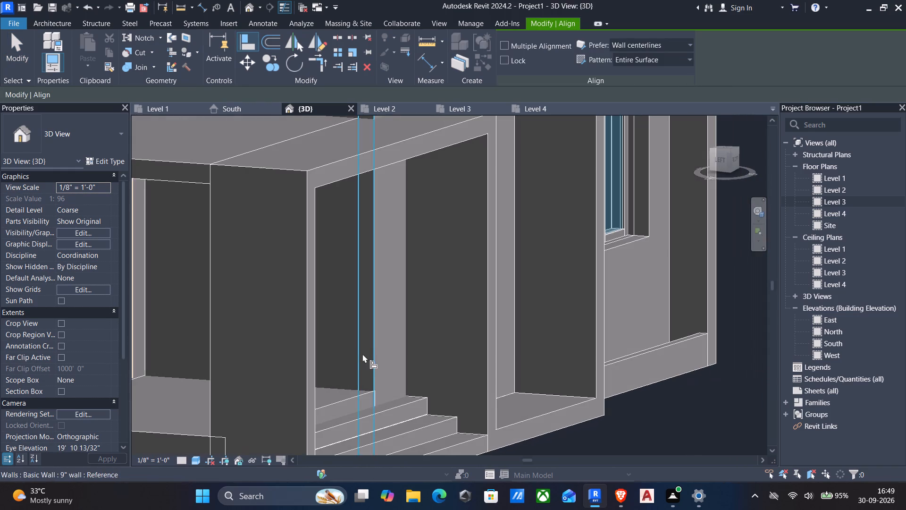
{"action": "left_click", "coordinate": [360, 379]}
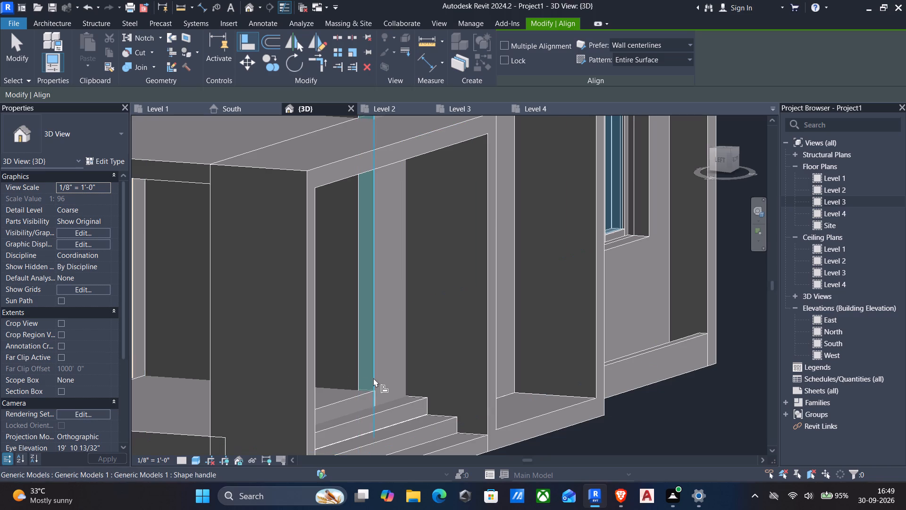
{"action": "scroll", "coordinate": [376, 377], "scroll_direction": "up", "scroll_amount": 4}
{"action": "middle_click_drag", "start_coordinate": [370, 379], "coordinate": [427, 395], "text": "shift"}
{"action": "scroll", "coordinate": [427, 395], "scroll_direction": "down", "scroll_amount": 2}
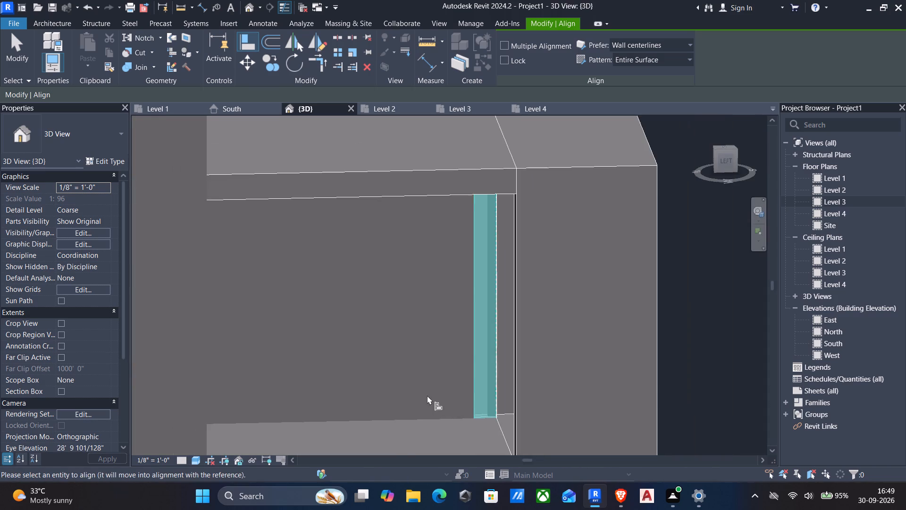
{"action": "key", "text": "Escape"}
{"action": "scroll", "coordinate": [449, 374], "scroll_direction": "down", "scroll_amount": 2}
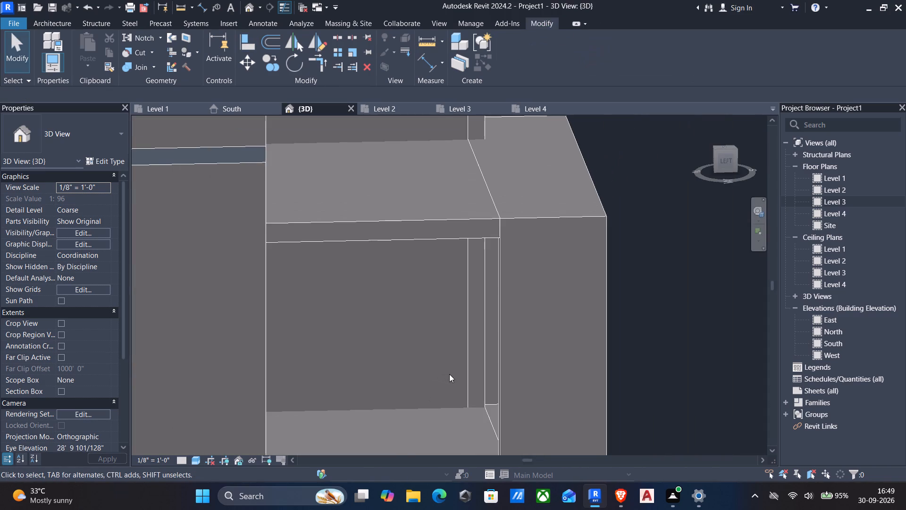
Align the porch-side edge of the new wall-covering extrusion with the side face of the adjoining wall above the porch.
{"action": "type", "text": "al"}
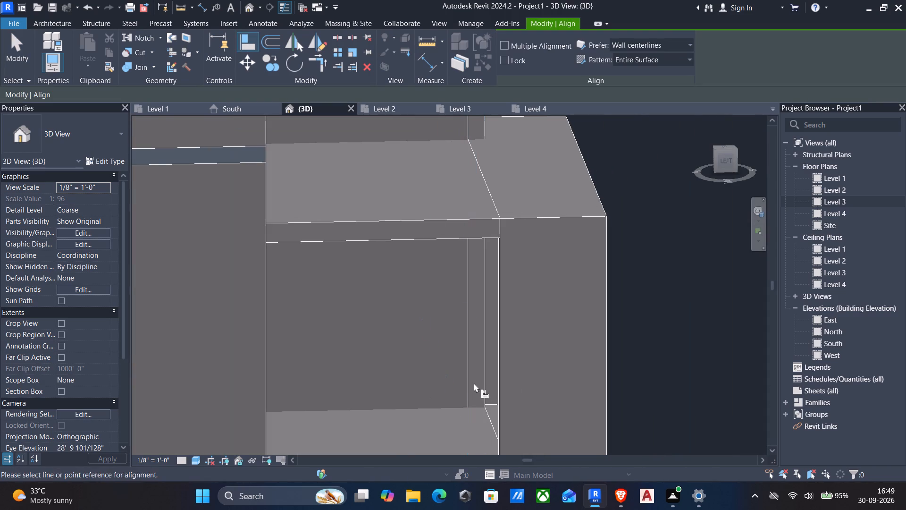
{"action": "scroll", "coordinate": [476, 288], "scroll_direction": "down", "scroll_amount": 1}
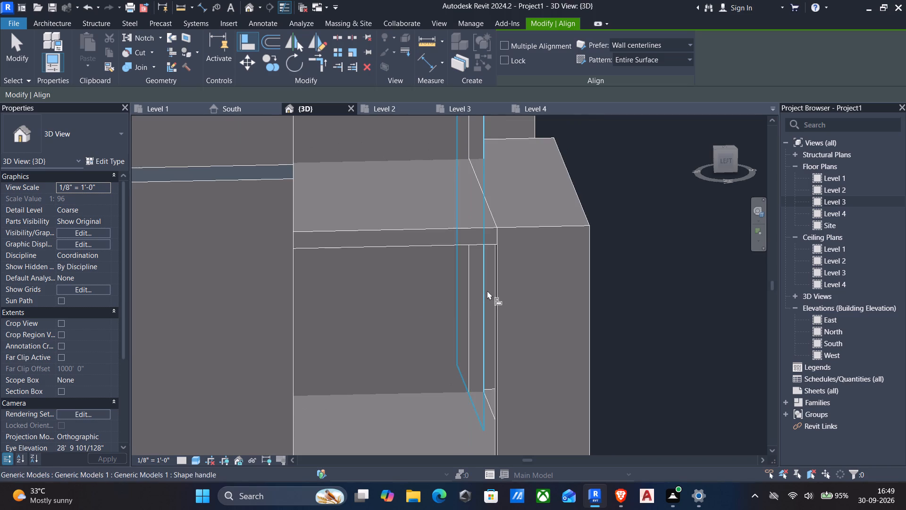
{"action": "middle_click_drag", "start_coordinate": [487, 290], "coordinate": [357, 295], "text": "shift"}
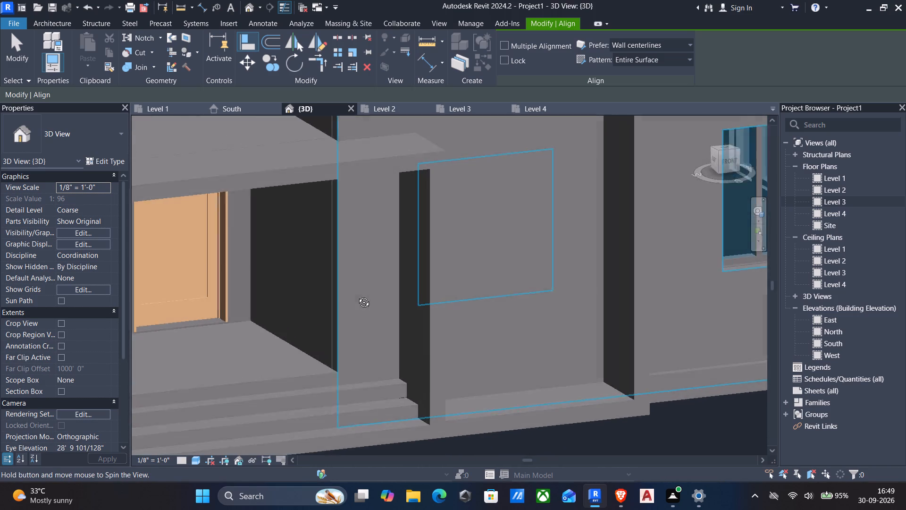
{"action": "middle_click_drag", "start_coordinate": [357, 295], "coordinate": [438, 316], "text": "shift"}
{"action": "scroll", "coordinate": [441, 270], "scroll_direction": "down", "scroll_amount": 3}
{"action": "middle_click_drag", "start_coordinate": [410, 205], "coordinate": [401, 293]}
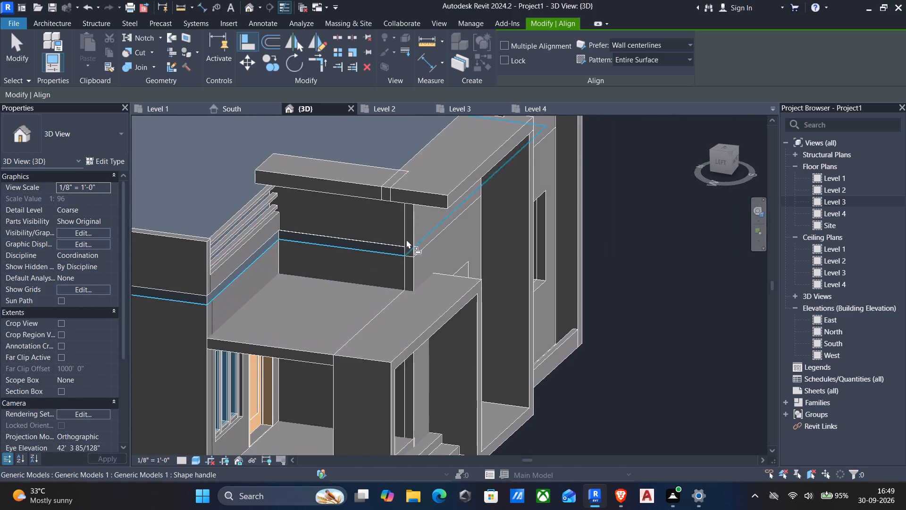
{"action": "middle_click_drag", "start_coordinate": [405, 238], "coordinate": [300, 235], "text": "shift"}
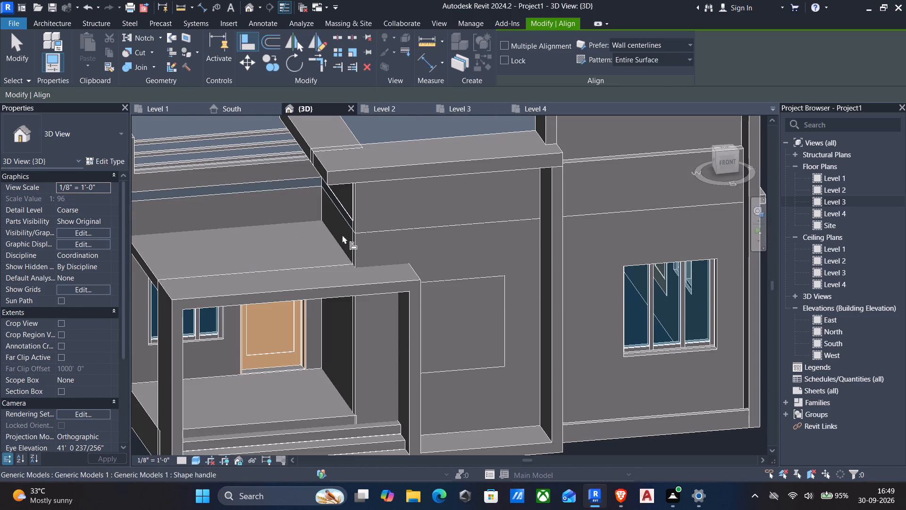
{"action": "left_click", "coordinate": [350, 239]}
{"action": "middle_click_drag", "start_coordinate": [359, 252], "coordinate": [365, 255], "text": "shift"}
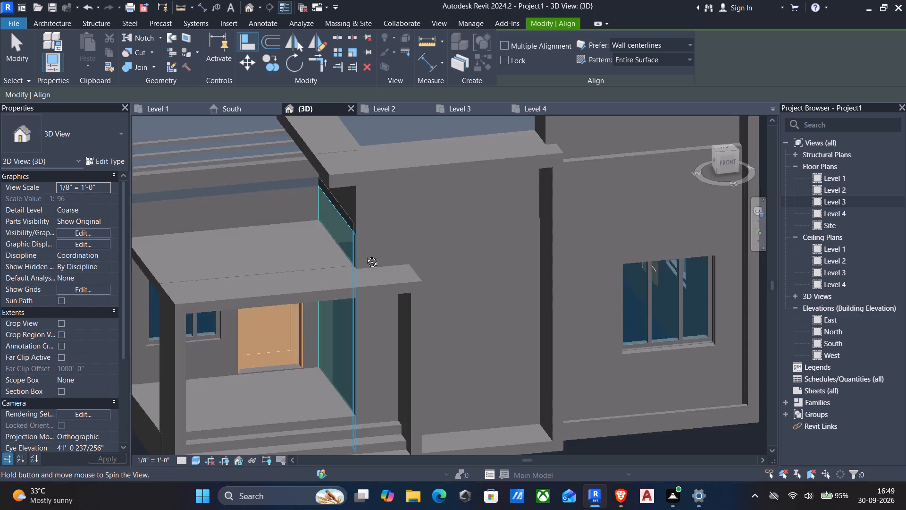
{"action": "middle_click_drag", "start_coordinate": [365, 255], "coordinate": [470, 234], "text": "shift"}
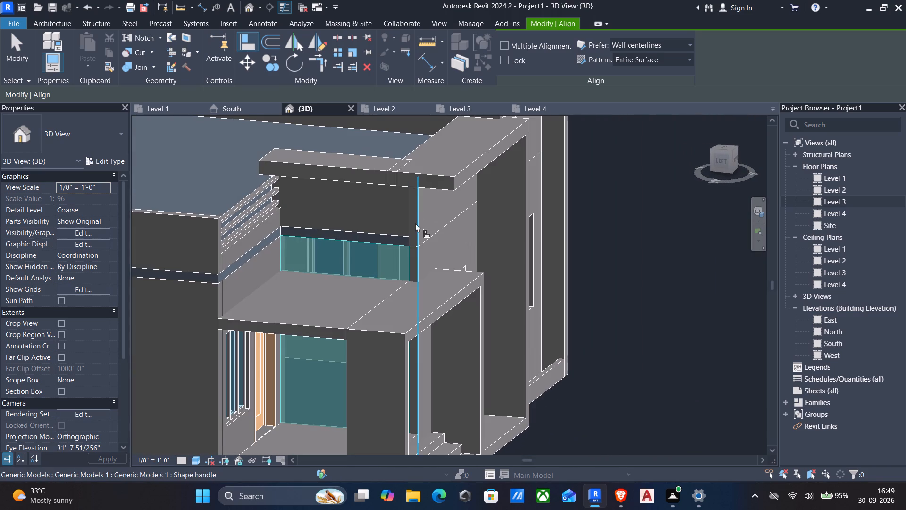
{"action": "scroll", "coordinate": [422, 263], "scroll_direction": "up", "scroll_amount": 5}
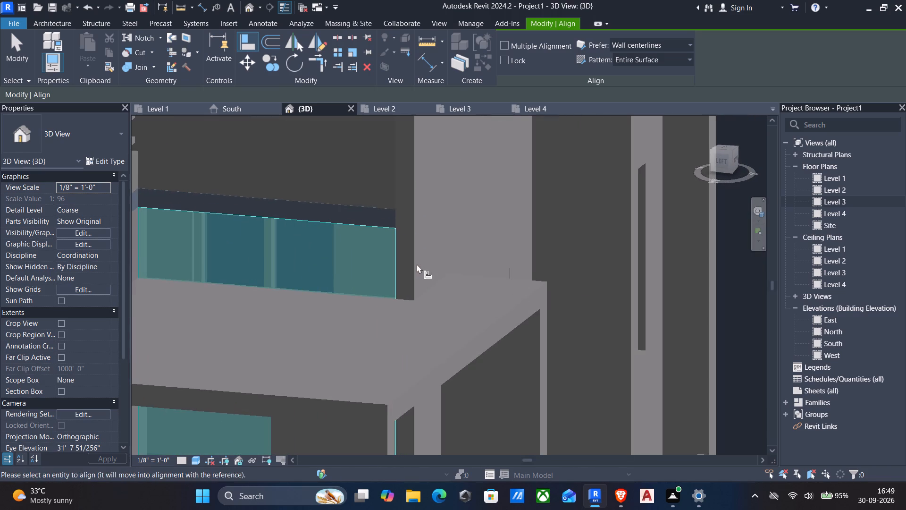
{"action": "left_click", "coordinate": [414, 281]}
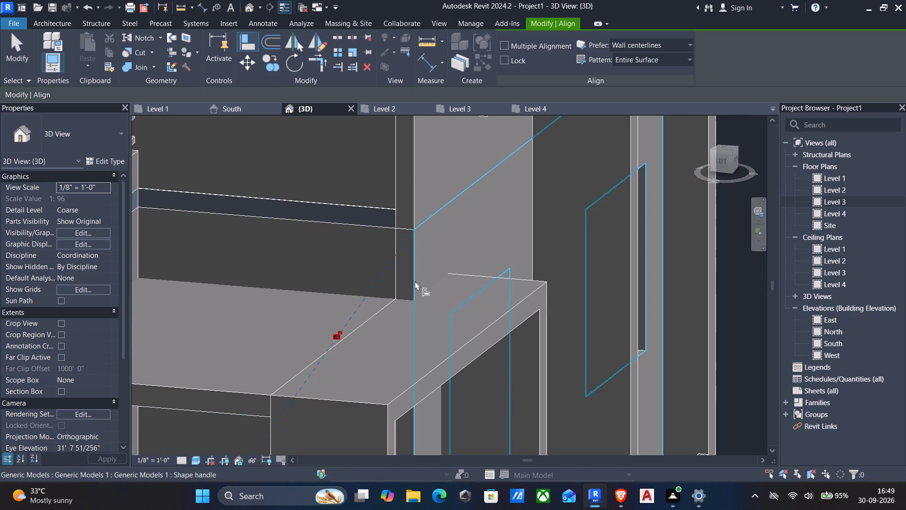
{"action": "scroll", "coordinate": [433, 274], "scroll_direction": "down", "scroll_amount": 6}
{"action": "key", "text": "Escape"}
{"action": "scroll", "coordinate": [465, 273], "scroll_direction": "down", "scroll_amount": 3}
{"action": "middle_click_drag", "start_coordinate": [551, 259], "coordinate": [437, 270], "text": "shift"}
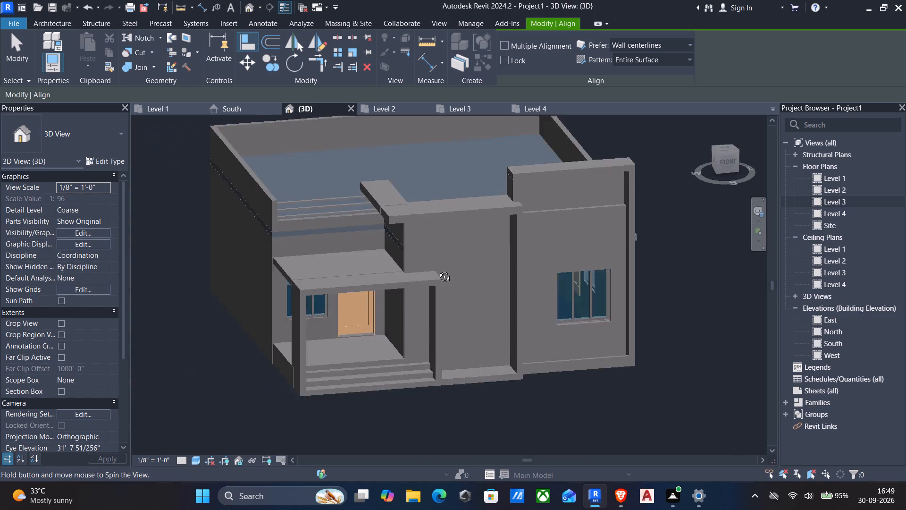
{"action": "middle_click_drag", "start_coordinate": [437, 270], "coordinate": [413, 227], "text": "shift"}
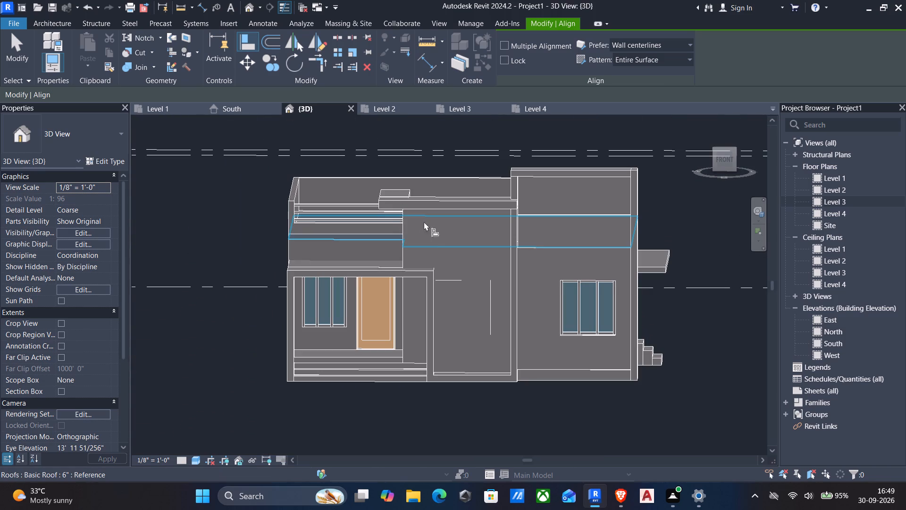
{"action": "key", "text": "Escape"}
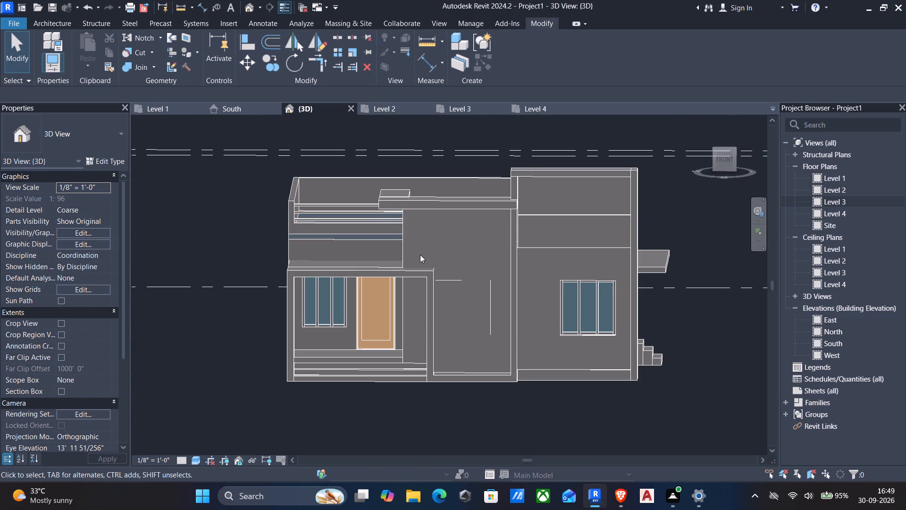
Reopen the front facade generic model for in-place editing.
{"action": "left_click", "coordinate": [404, 253]}
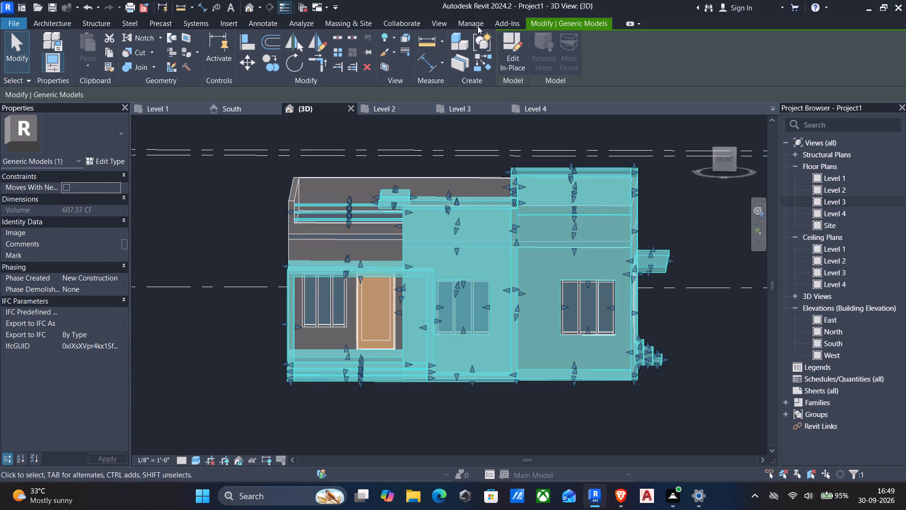
{"action": "left_click", "coordinate": [514, 51]}
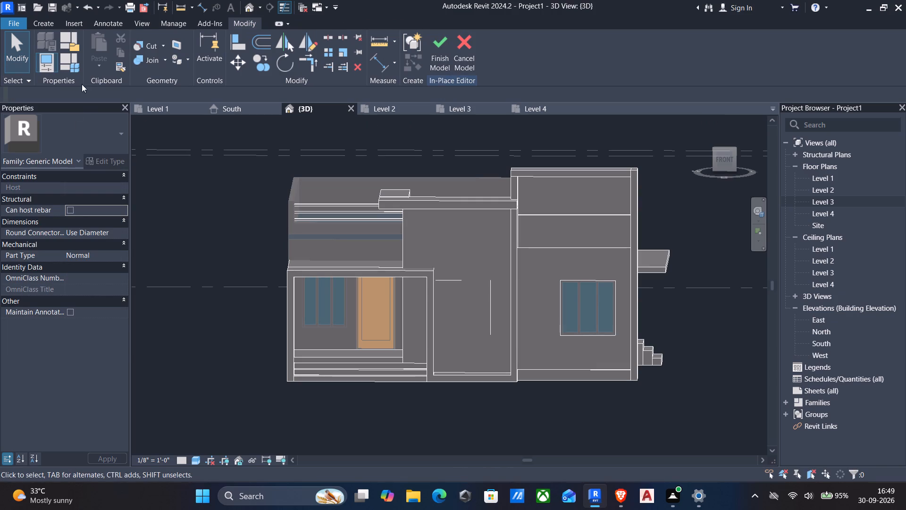
Start a new extrusion and set its work plane by picking the front wall face beside the three-pane window in the raised frame.
{"action": "left_click", "coordinate": [41, 24]}
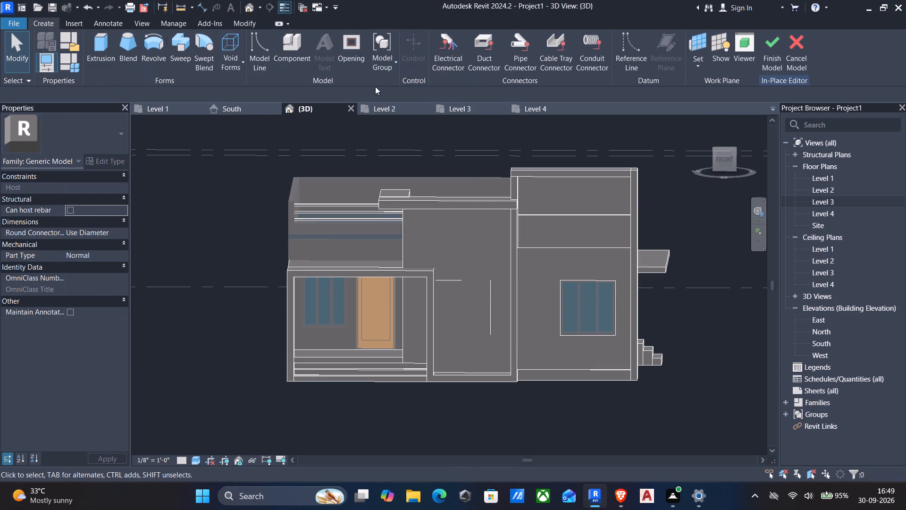
{"action": "left_click", "coordinate": [99, 50]}
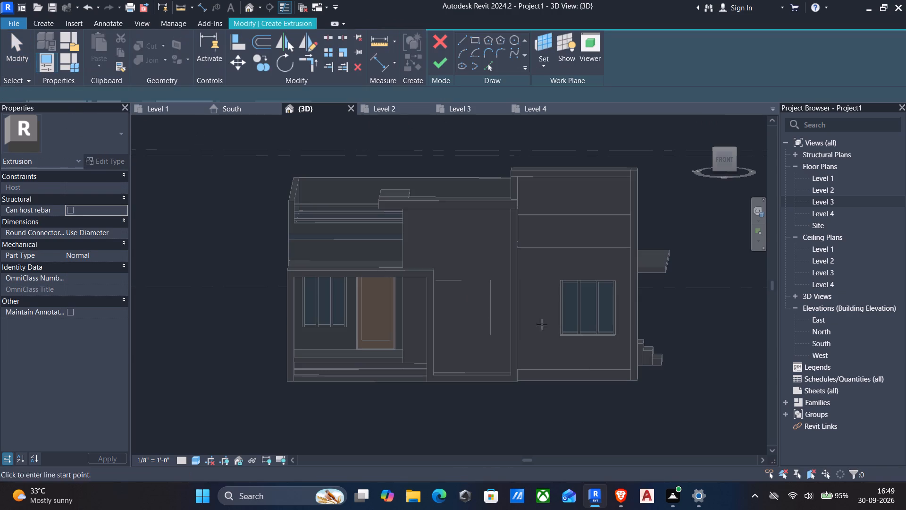
{"action": "left_click", "coordinate": [548, 66]}
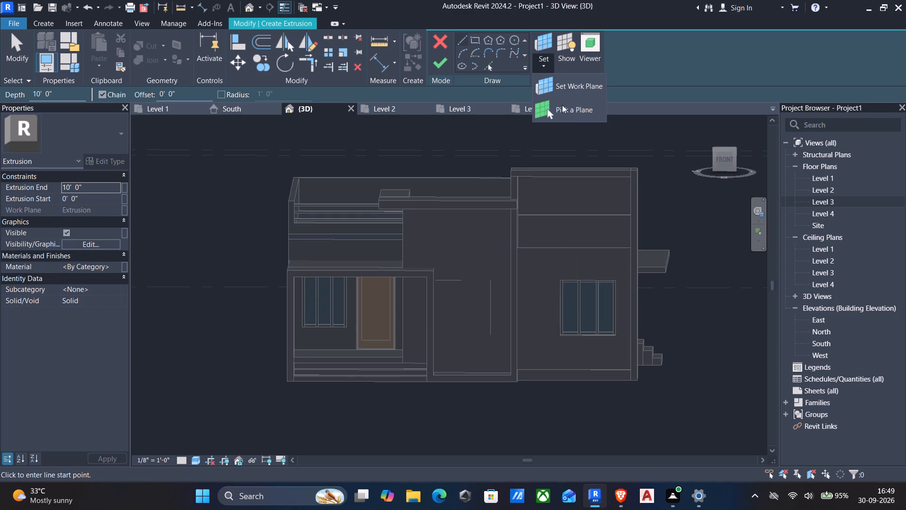
{"action": "left_click", "coordinate": [562, 105]}
{"action": "scroll", "coordinate": [629, 370], "scroll_direction": "up", "scroll_amount": 5}
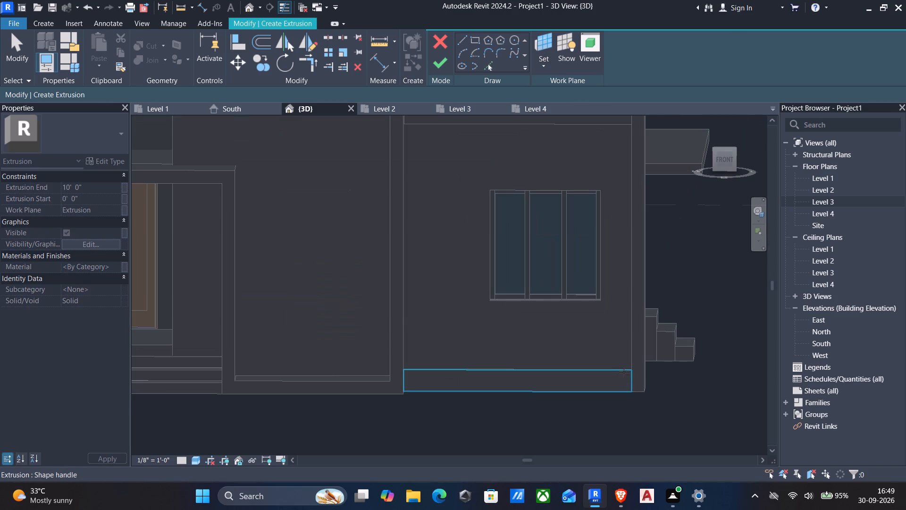
{"action": "scroll", "coordinate": [629, 368], "scroll_direction": "up", "scroll_amount": 4}
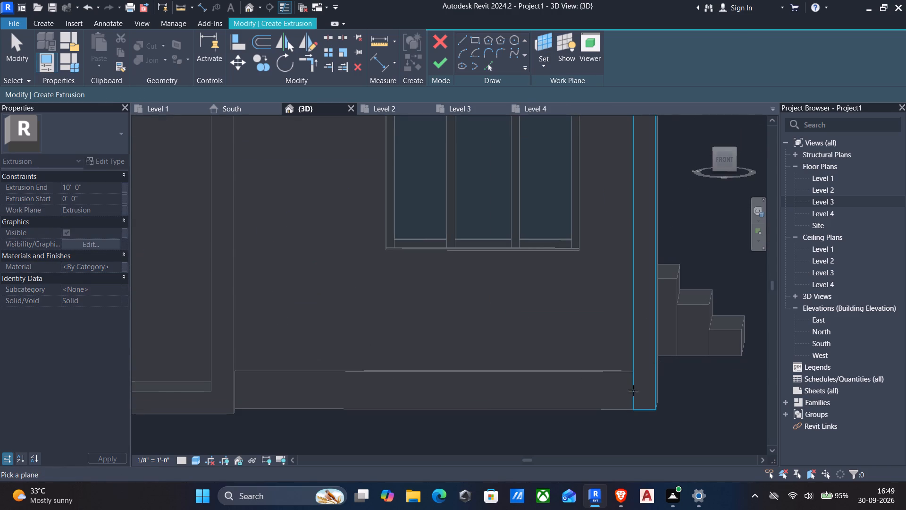
{"action": "left_click", "coordinate": [537, 64]}
{"action": "left_click", "coordinate": [564, 110]}
{"action": "scroll", "coordinate": [424, 299], "scroll_direction": "down", "scroll_amount": 4}
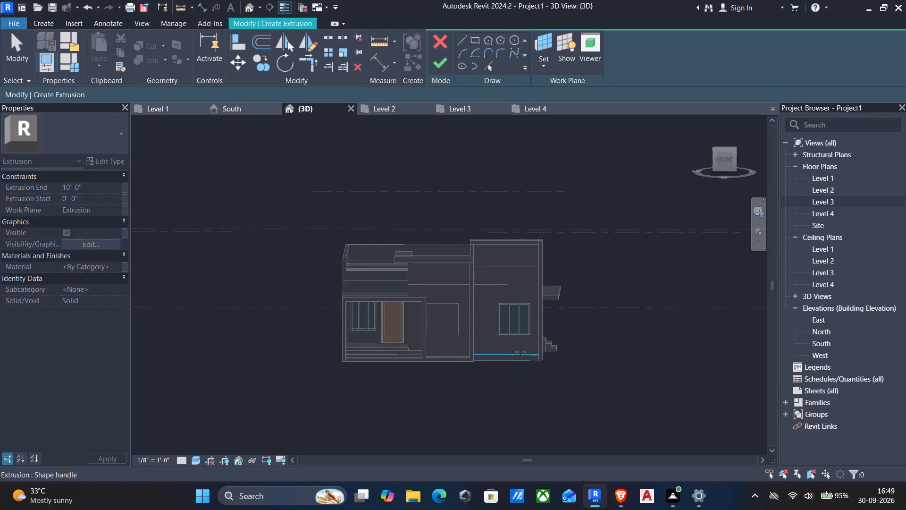
{"action": "left_click", "coordinate": [494, 336]}
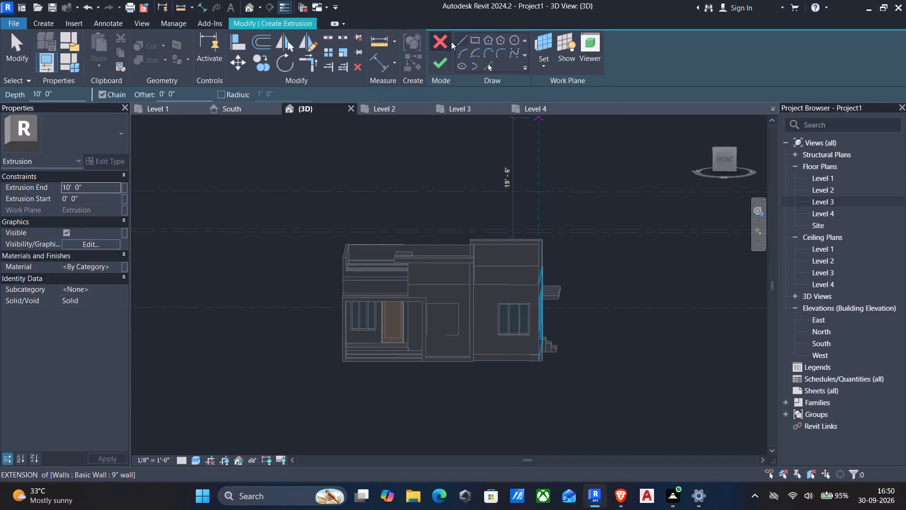
Sketch a rectangle about 10'-3" by 14'-11" over the wall inside the raised frame, from its bottom corner to the horizontal edge above the window.
{"action": "left_click", "coordinate": [473, 41]}
{"action": "scroll", "coordinate": [541, 386], "scroll_direction": "up", "scroll_amount": 4}
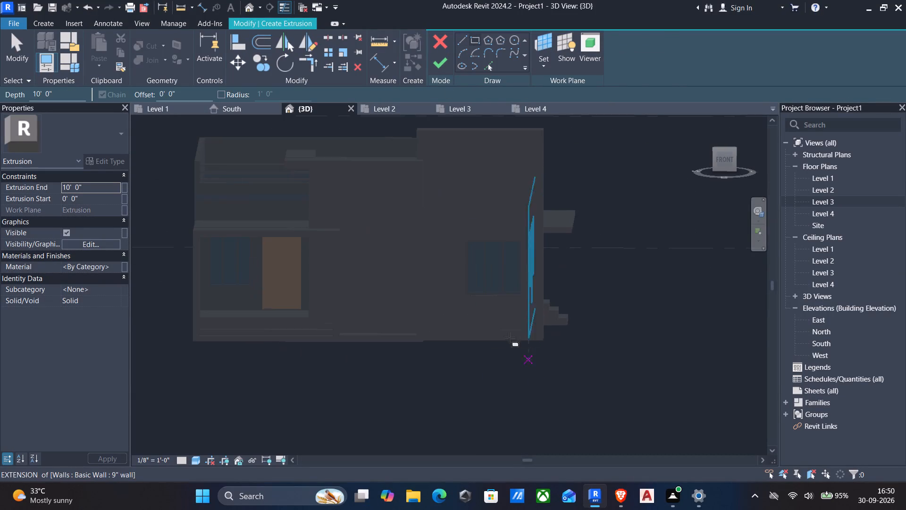
{"action": "scroll", "coordinate": [508, 311], "scroll_direction": "up", "scroll_amount": 5}
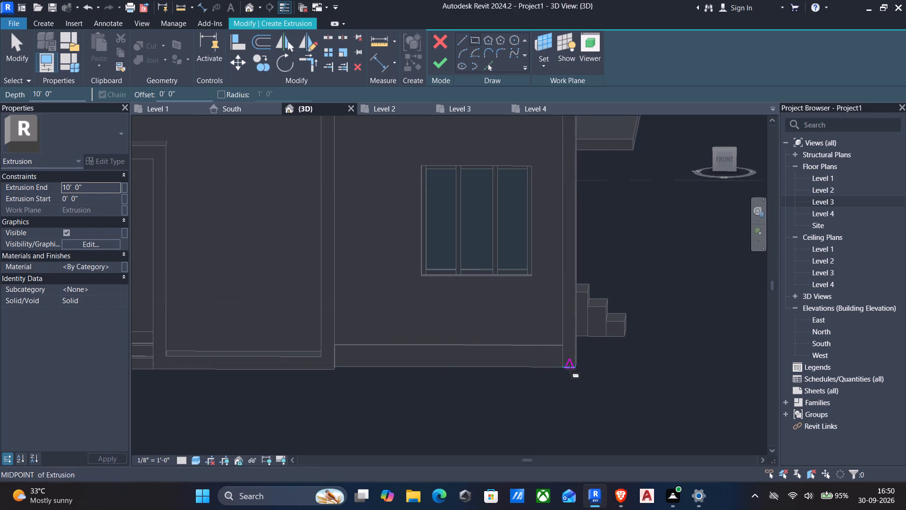
{"action": "left_click", "coordinate": [562, 366]}
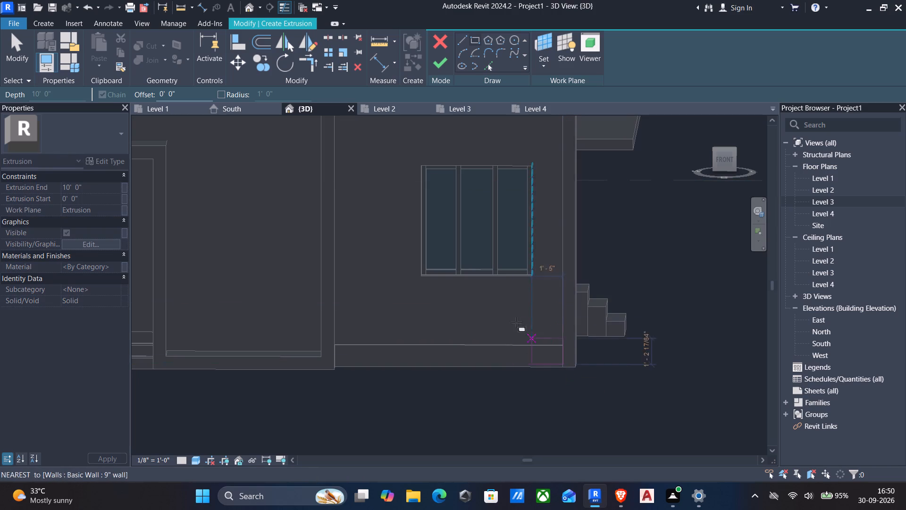
{"action": "scroll", "coordinate": [467, 295], "scroll_direction": "down", "scroll_amount": 2}
{"action": "middle_click_drag", "start_coordinate": [444, 282], "coordinate": [463, 401]}
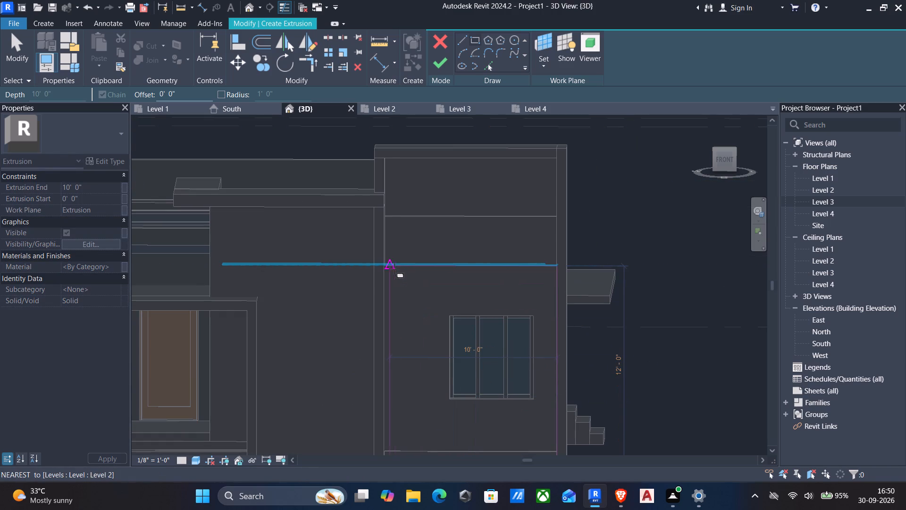
{"action": "left_click", "coordinate": [386, 216]}
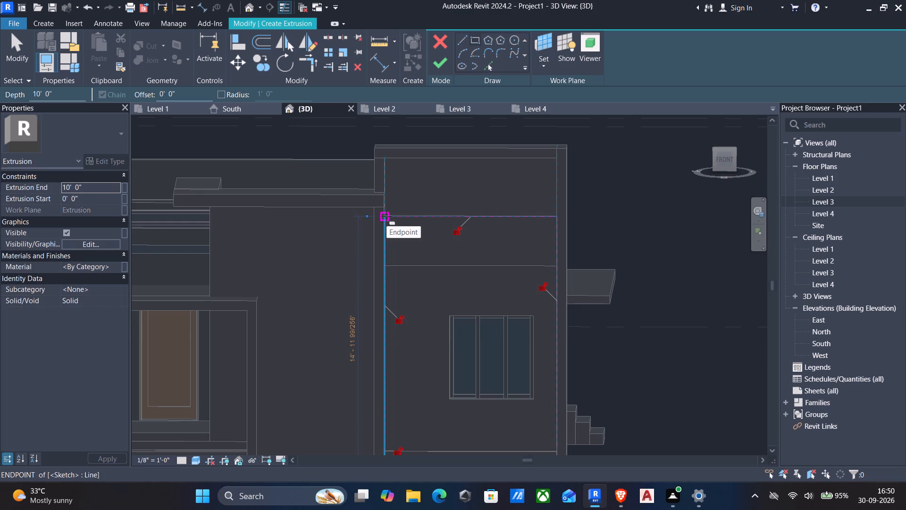
{"action": "key", "text": "Escape"}
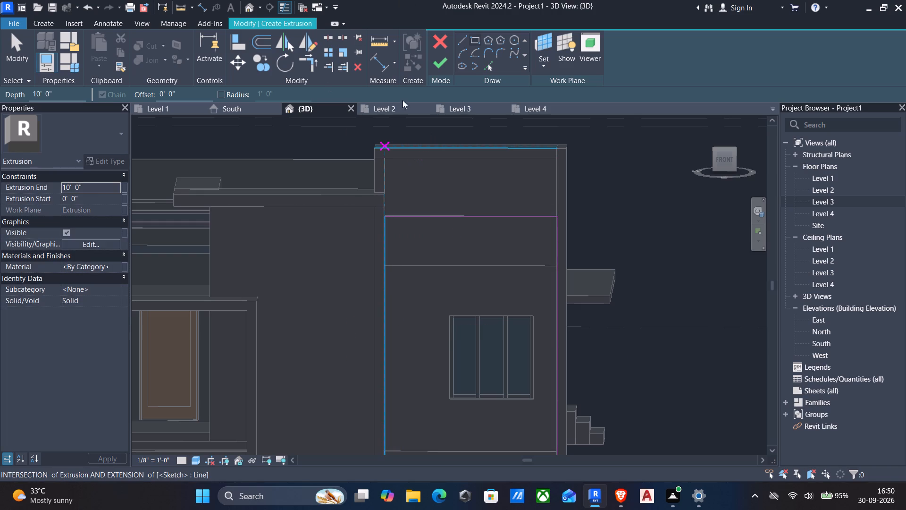
Finish the covering extrusion with an extrusion end of 0.05" and finish the in-place model.
{"action": "left_click", "coordinate": [436, 67]}
{"action": "scroll", "coordinate": [462, 242], "scroll_direction": "down", "scroll_amount": 3}
{"action": "left_click", "coordinate": [94, 188]}
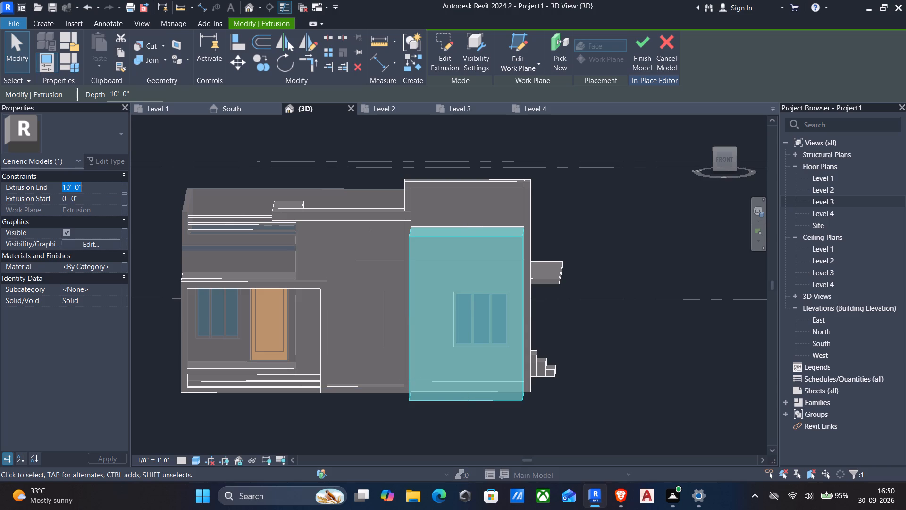
{"action": "type", "text": "0.05\""}
{"action": "key", "text": "Return"}
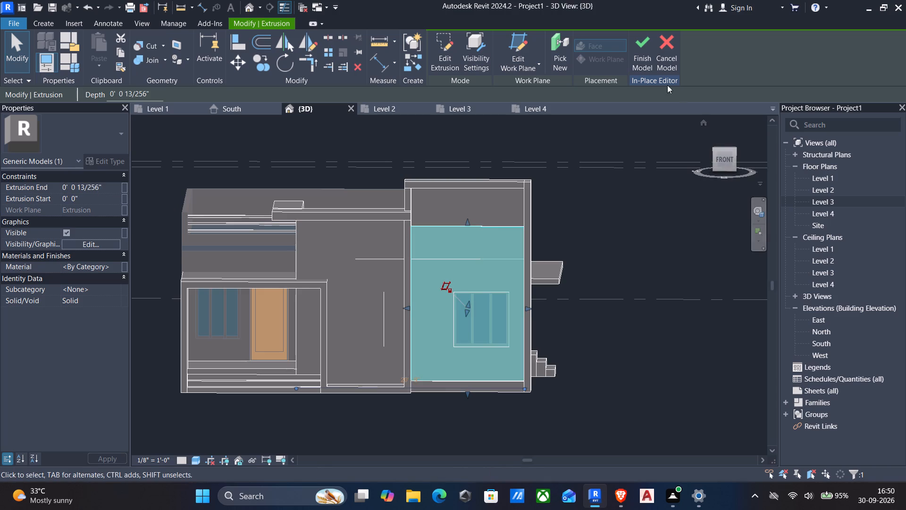
{"action": "left_click", "coordinate": [640, 49]}
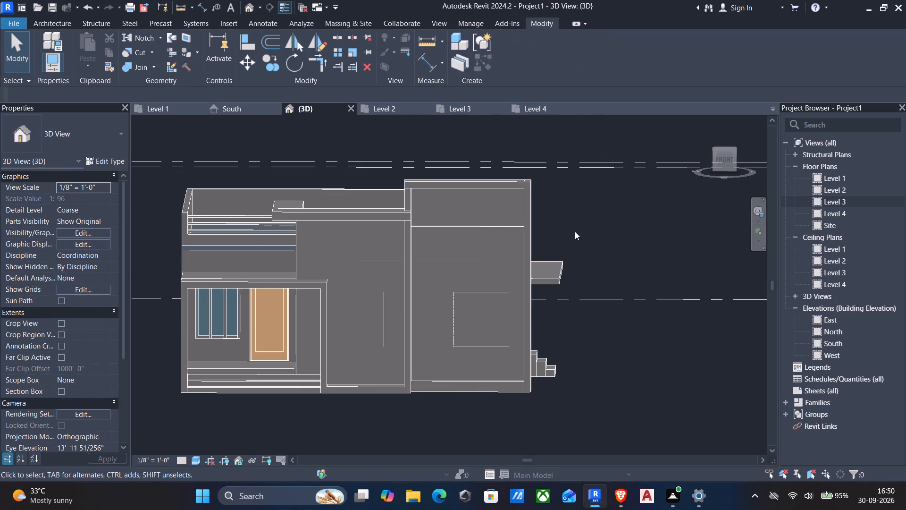
Reopen the front facade generic model for in-place editing.
{"action": "middle_click_drag", "start_coordinate": [402, 296], "coordinate": [481, 288], "text": "shift"}
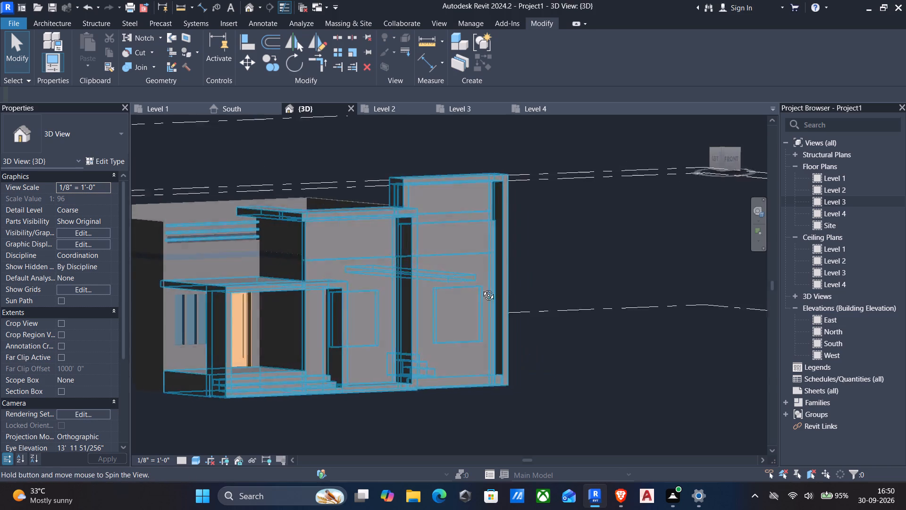
{"action": "middle_click_drag", "start_coordinate": [481, 288], "coordinate": [394, 305], "text": "shift"}
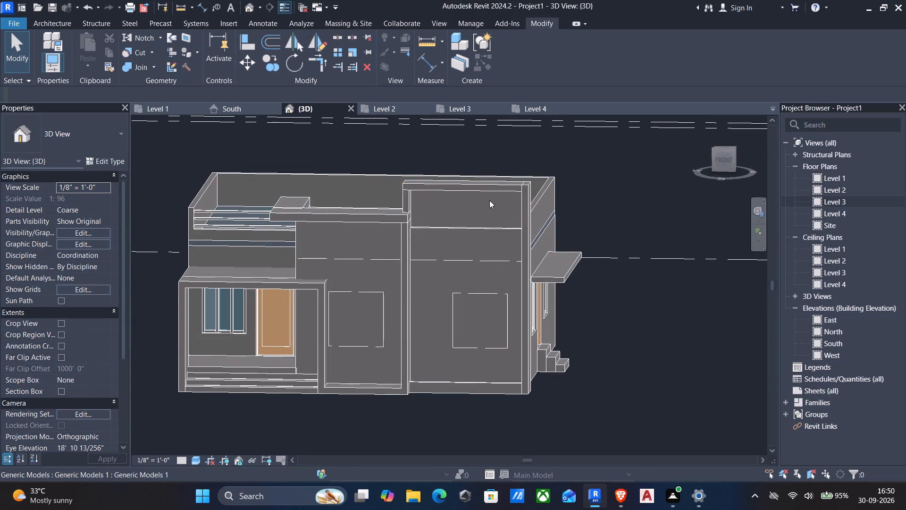
{"action": "left_click", "coordinate": [481, 190]}
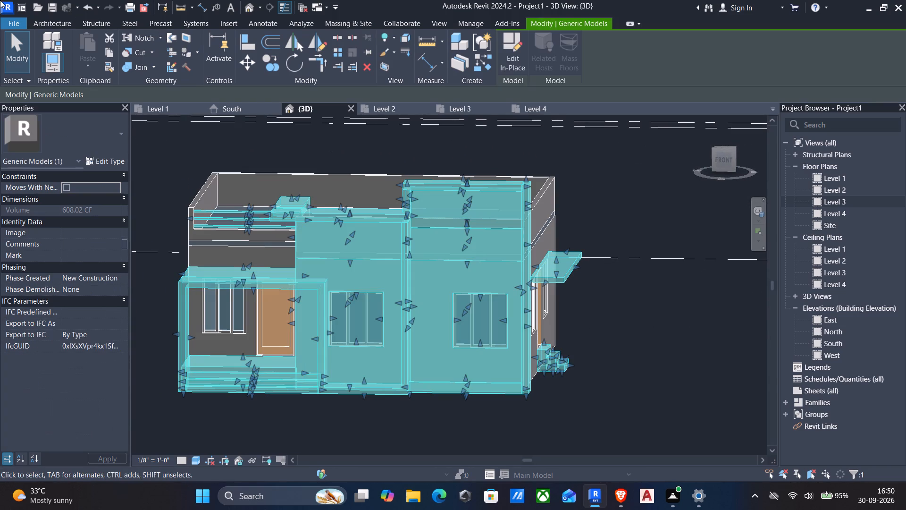
{"action": "left_click", "coordinate": [514, 57]}
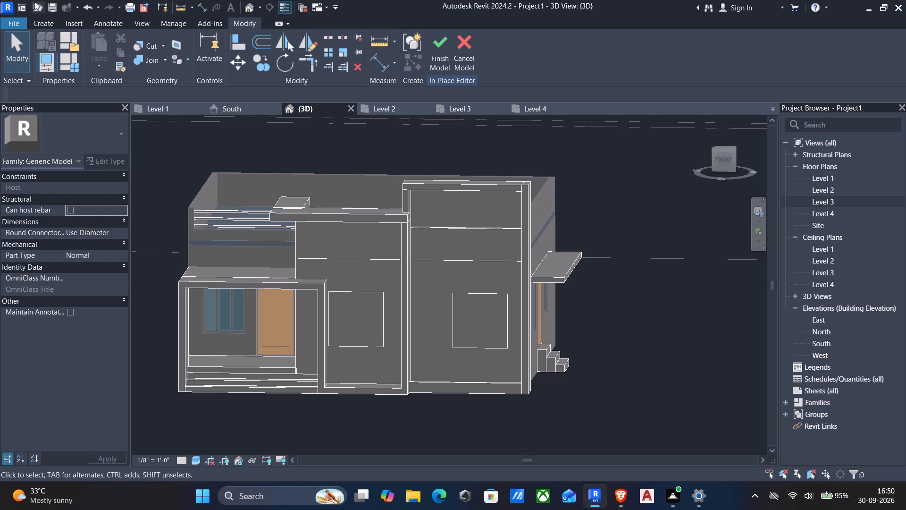
Start a void extrusion and show the building from the front in the Wireframe visual style.
{"action": "left_click", "coordinate": [38, 24]}
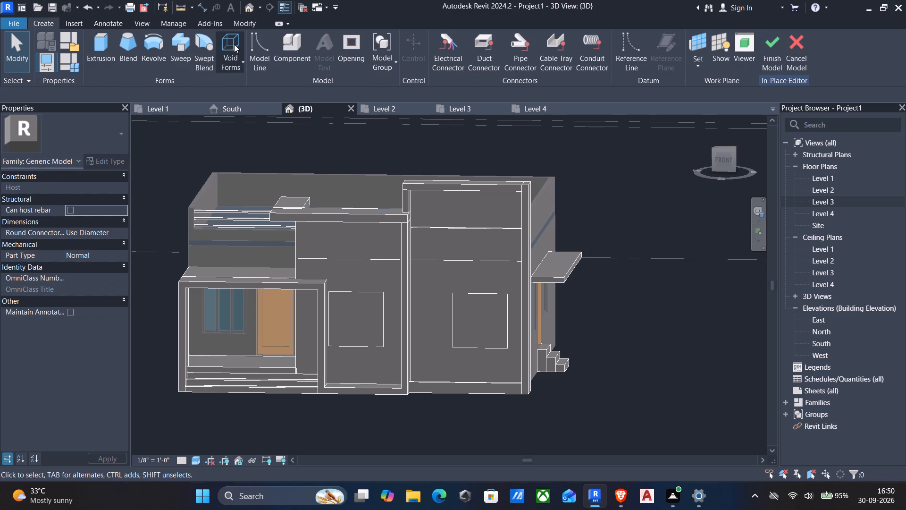
{"action": "left_click", "coordinate": [234, 44]}
{"action": "left_click", "coordinate": [257, 81]}
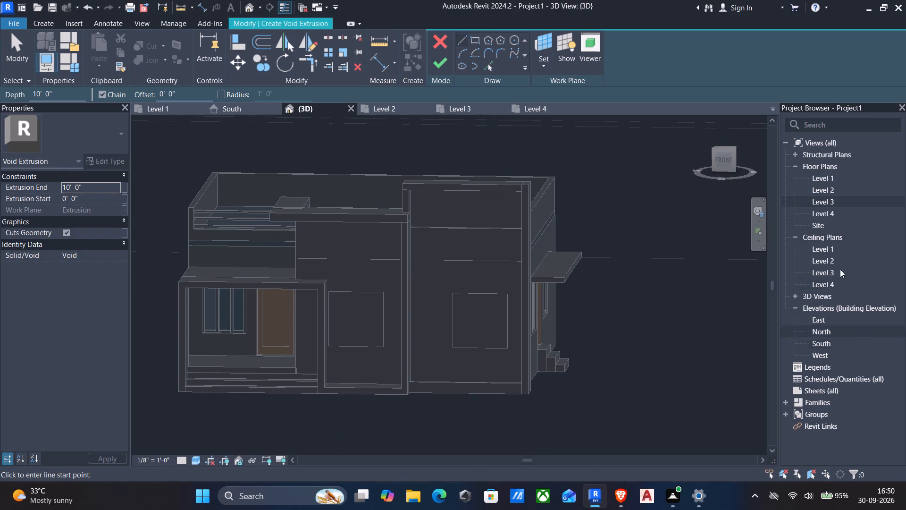
{"action": "left_click", "coordinate": [190, 460]}
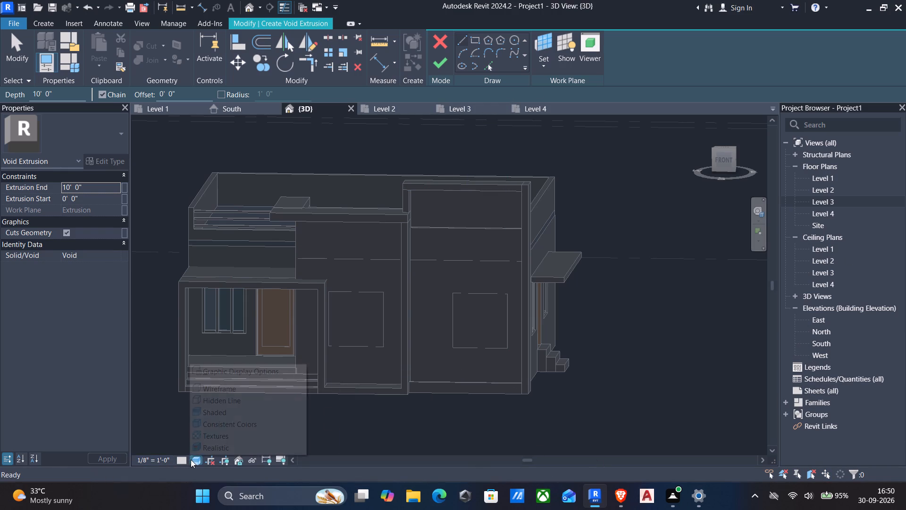
{"action": "left_click", "coordinate": [210, 390]}
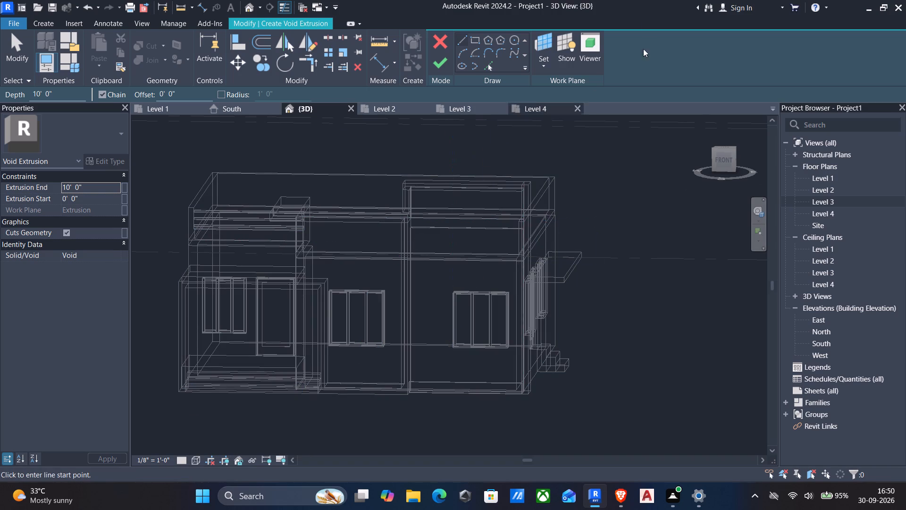
{"action": "left_click", "coordinate": [724, 158]}
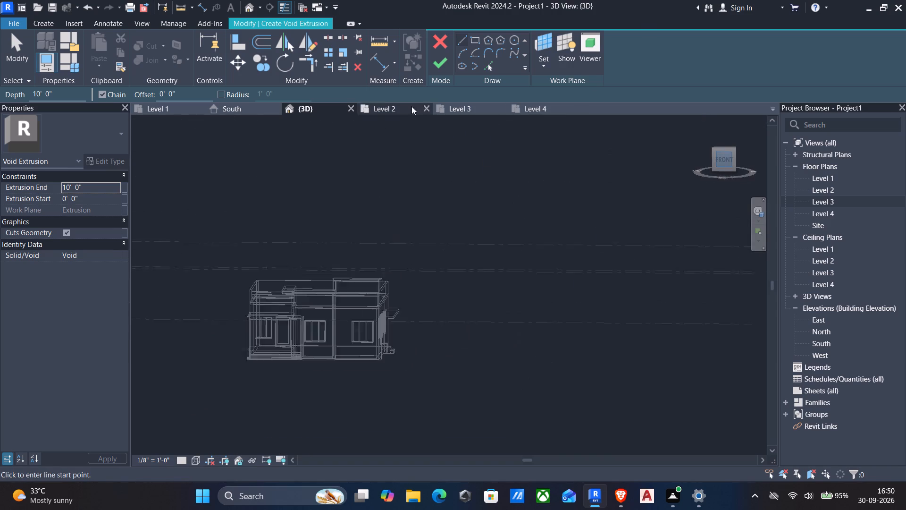
Sketch a 5'-0" by 5'-0" void rectangle around the outer edges of the three-pane window beside the porch.
{"action": "left_click", "coordinate": [472, 43]}
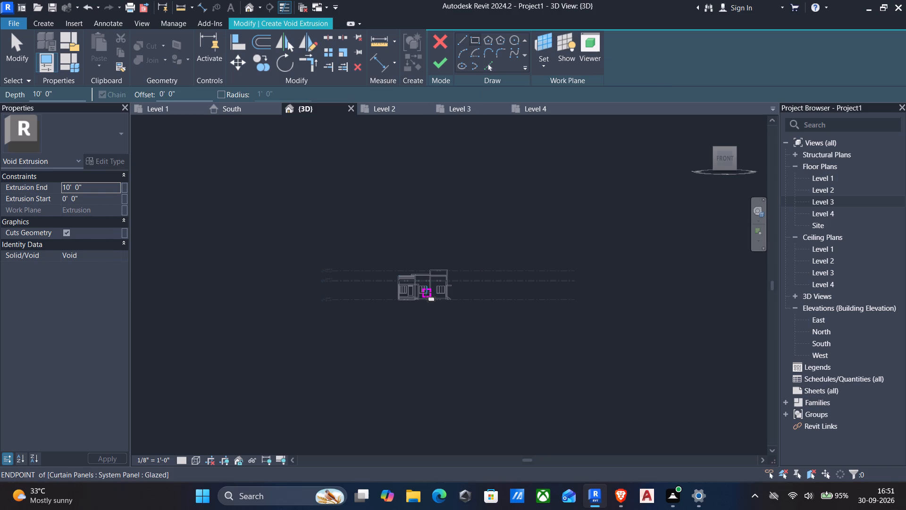
{"action": "scroll", "coordinate": [422, 291], "scroll_direction": "up", "scroll_amount": 17}
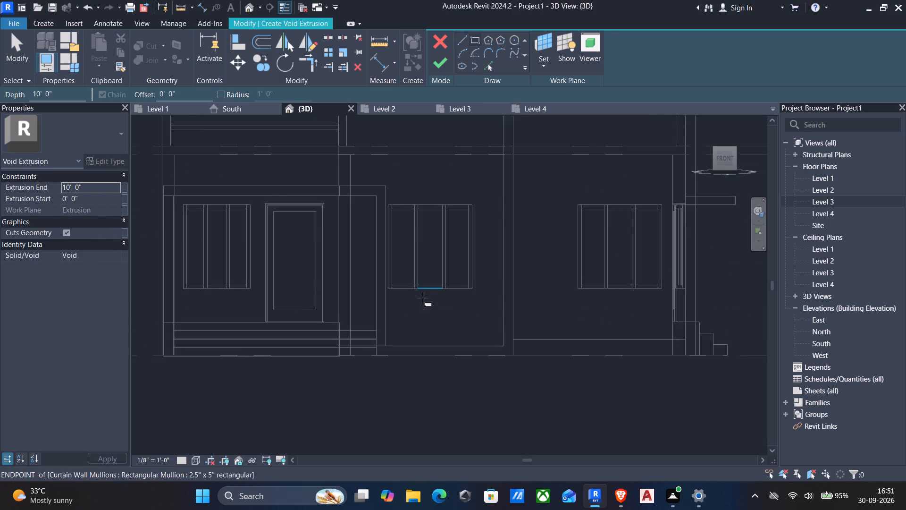
{"action": "scroll", "coordinate": [422, 297], "scroll_direction": "up", "scroll_amount": 6}
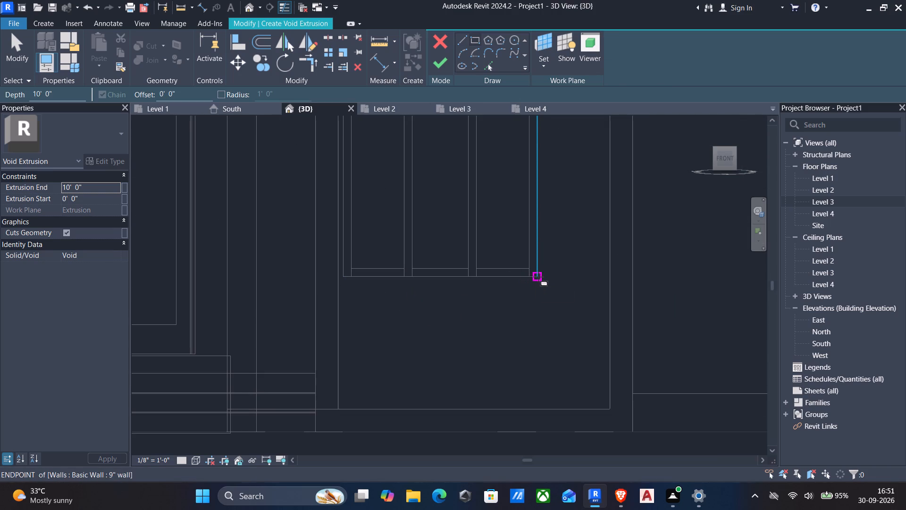
{"action": "left_click", "coordinate": [538, 277]}
{"action": "scroll", "coordinate": [533, 269], "scroll_direction": "down", "scroll_amount": 2}
{"action": "middle_click_drag", "start_coordinate": [498, 251], "coordinate": [494, 393]}
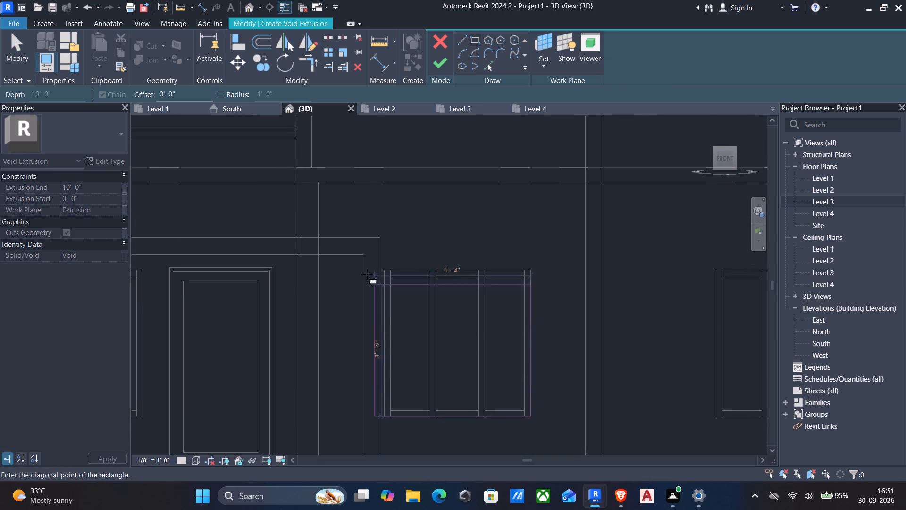
{"action": "scroll", "coordinate": [392, 272], "scroll_direction": "up", "scroll_amount": 4}
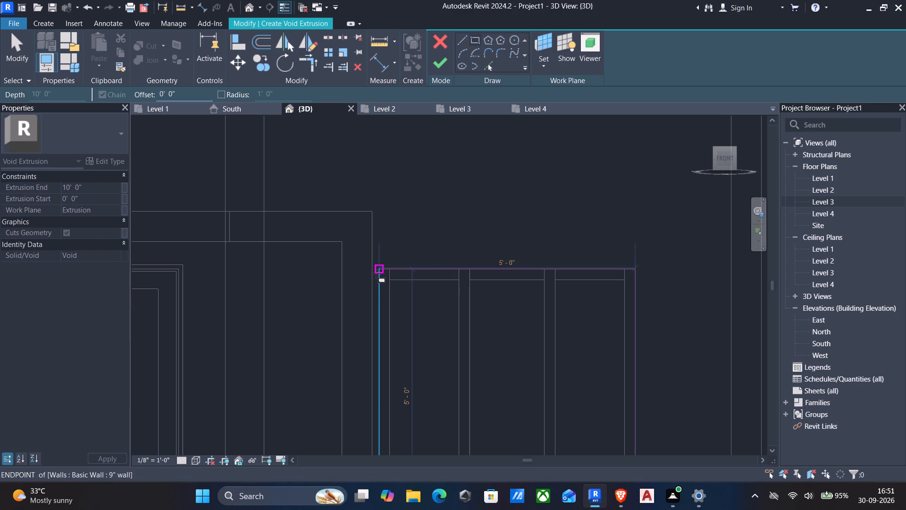
{"action": "left_click", "coordinate": [376, 273]}
{"action": "key", "text": "Escape"}
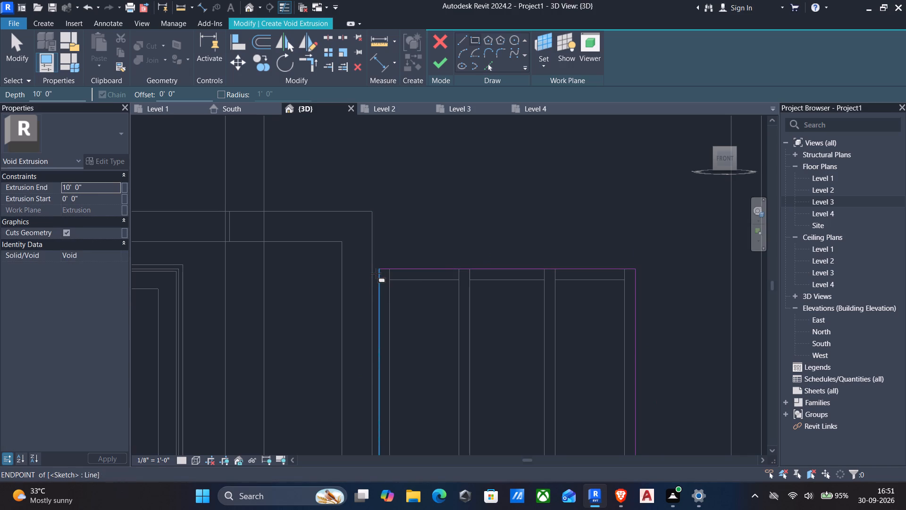
Sketch a second 5'-0" by 5'-0" void rectangle around the three-pane window inside the raised frame.
{"action": "middle_click_drag", "start_coordinate": [493, 264], "coordinate": [391, 269]}
{"action": "scroll", "coordinate": [389, 270], "scroll_direction": "down", "scroll_amount": 3}
{"action": "middle_click_drag", "start_coordinate": [490, 277], "coordinate": [0, 232]}
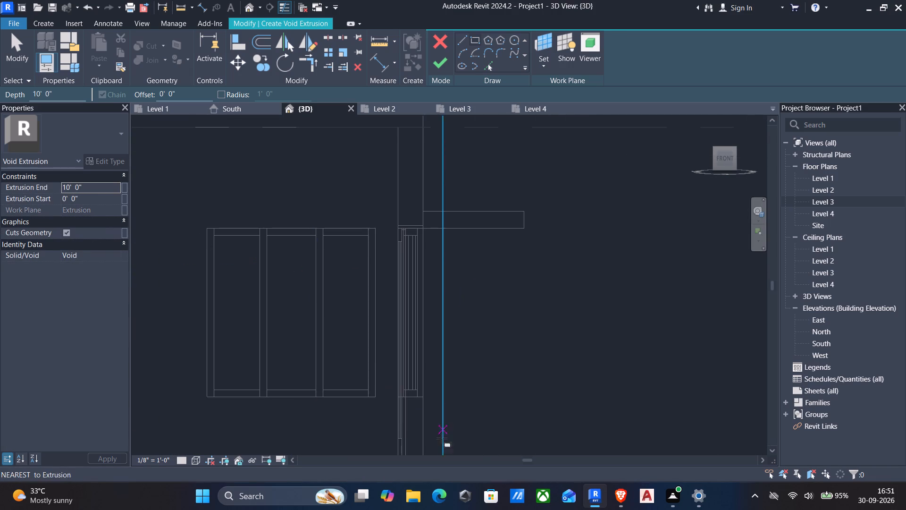
{"action": "scroll", "coordinate": [384, 400], "scroll_direction": "up", "scroll_amount": 3}
{"action": "left_click", "coordinate": [373, 398]}
{"action": "scroll", "coordinate": [362, 373], "scroll_direction": "down", "scroll_amount": 2}
{"action": "middle_click_drag", "start_coordinate": [366, 373], "coordinate": [453, 393]}
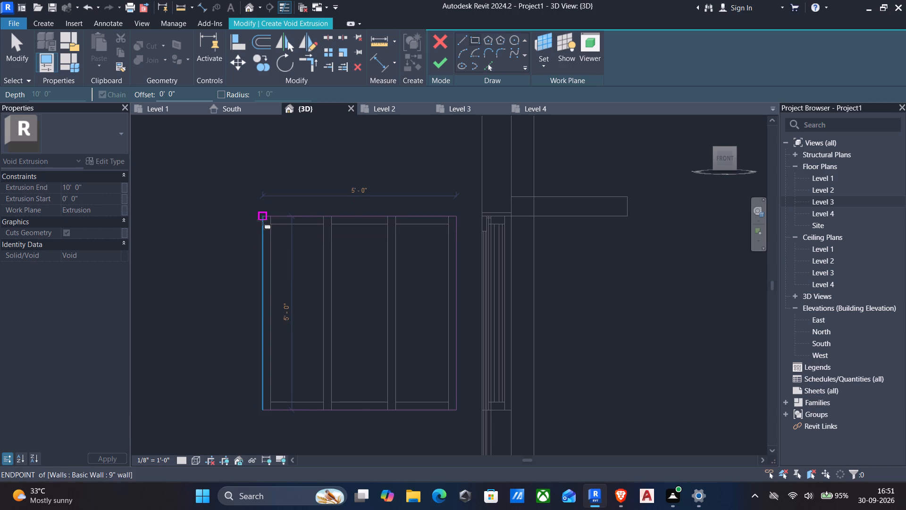
{"action": "left_click", "coordinate": [262, 220]}
{"action": "key", "text": "Escape"}
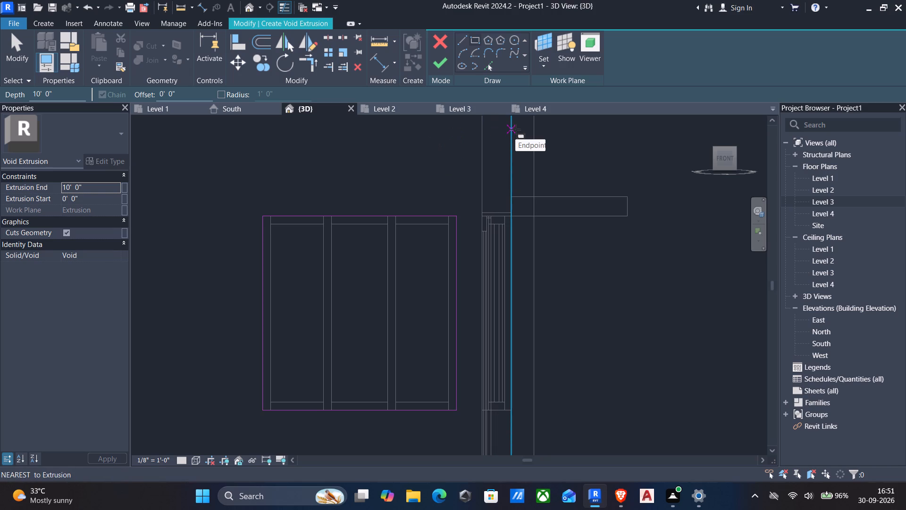
Finish the void extrusion from both window rectangles and finish the in-place facade model.
{"action": "scroll", "coordinate": [394, 138], "scroll_direction": "down", "scroll_amount": 4}
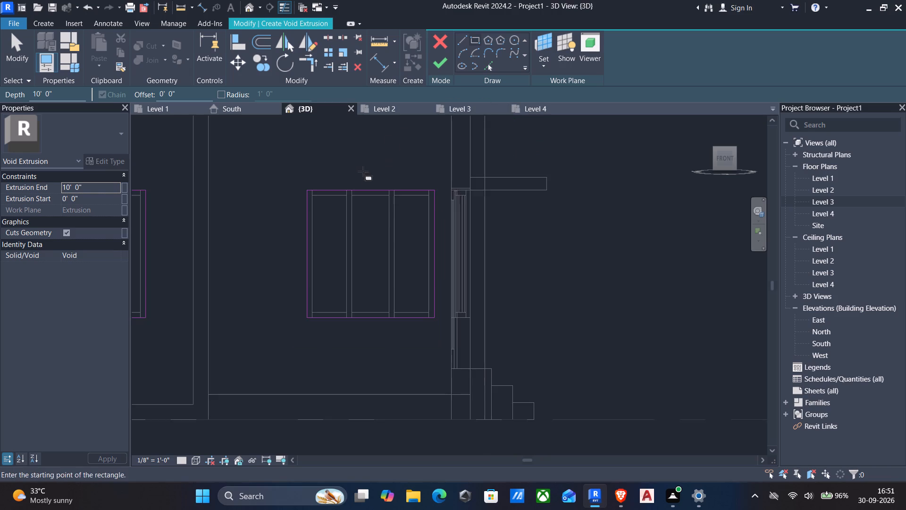
{"action": "scroll", "coordinate": [361, 178], "scroll_direction": "down", "scroll_amount": 3}
{"action": "middle_click_drag", "start_coordinate": [344, 181], "coordinate": [392, 216]}
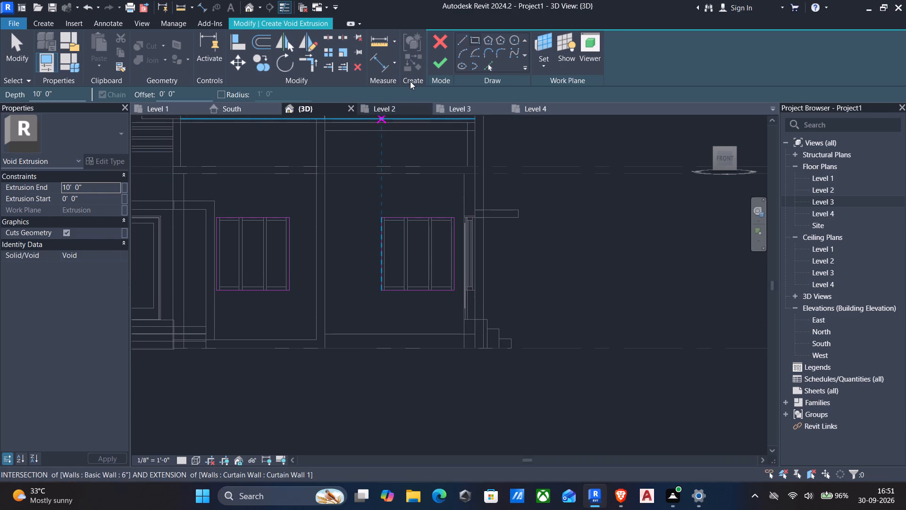
{"action": "left_click", "coordinate": [439, 63]}
{"action": "scroll", "coordinate": [492, 133], "scroll_direction": "down", "scroll_amount": 2}
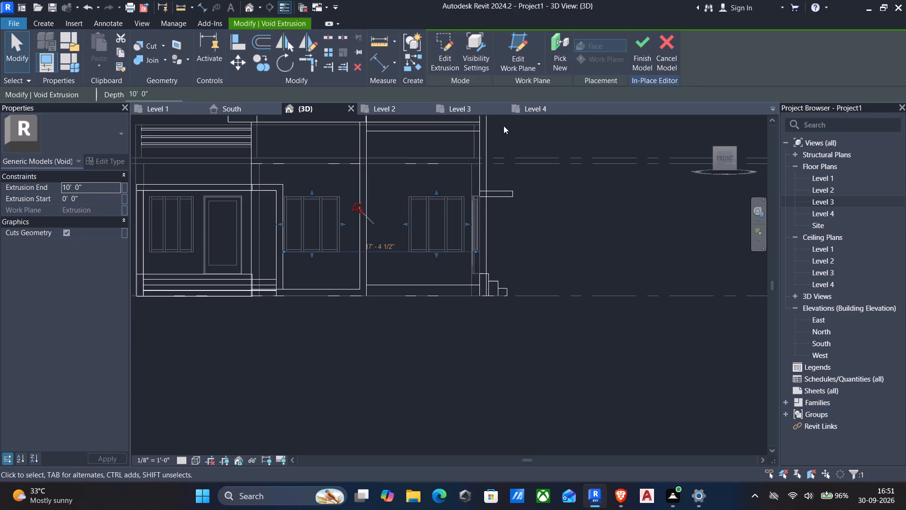
{"action": "left_click", "coordinate": [648, 56]}
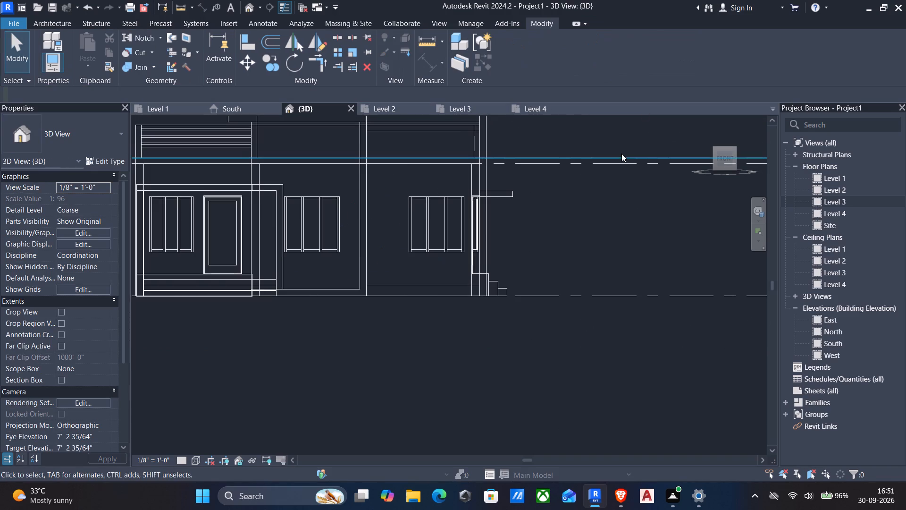
Return the 3D view to the Shaded visual style and check the window areas of the front wall coverings.
{"action": "left_click", "coordinate": [193, 460]}
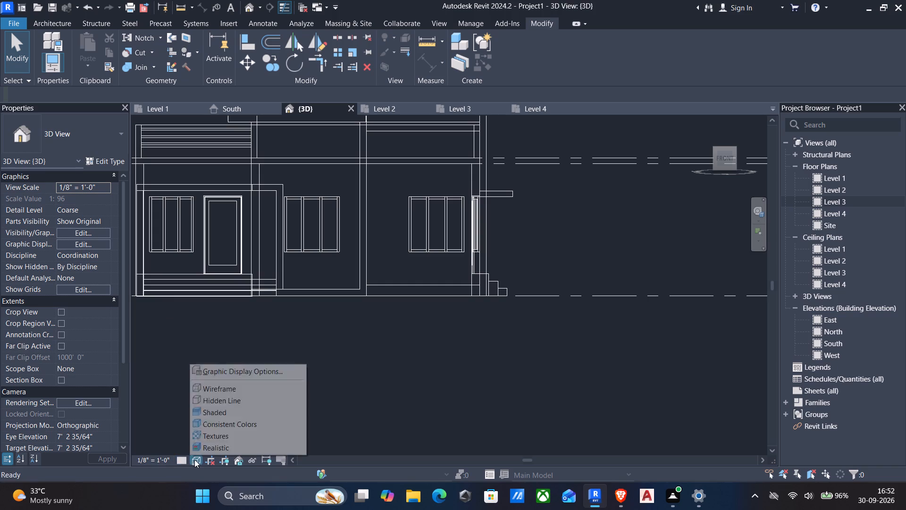
{"action": "left_click", "coordinate": [209, 408]}
{"action": "scroll", "coordinate": [286, 349], "scroll_direction": "down", "scroll_amount": 2}
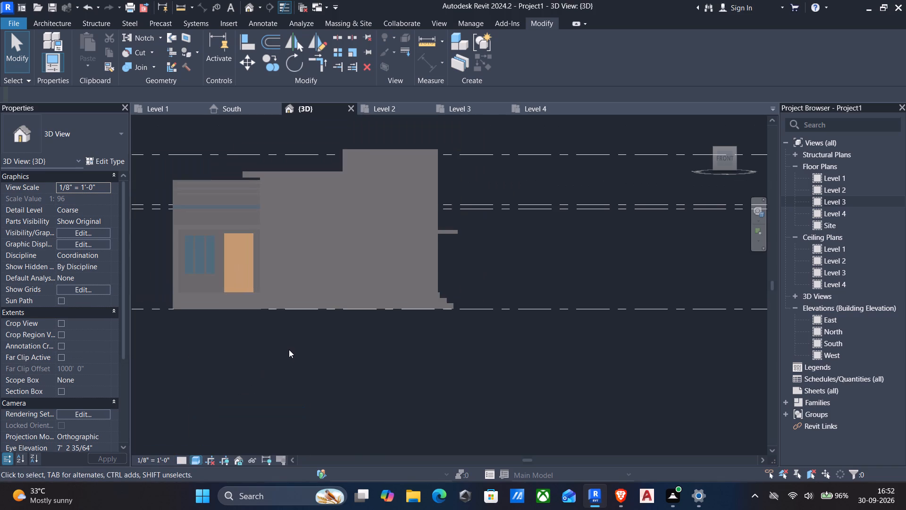
{"action": "middle_click_drag", "start_coordinate": [344, 356], "coordinate": [227, 413], "text": "shift"}
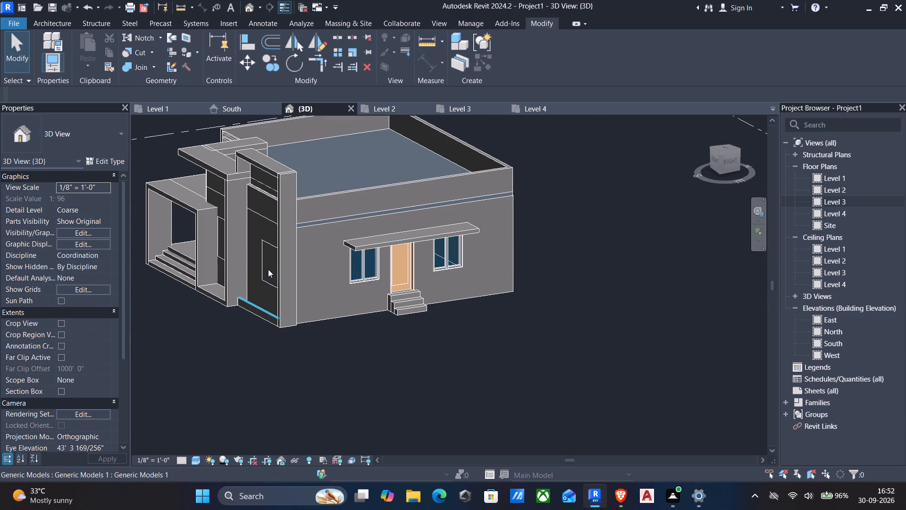
{"action": "left_click", "coordinate": [269, 281]}
Undo back into the void sketch with both window rectangles and complete the void extrusion again.
{"action": "middle_click_drag", "start_coordinate": [287, 293], "coordinate": [338, 278], "text": "shift"}
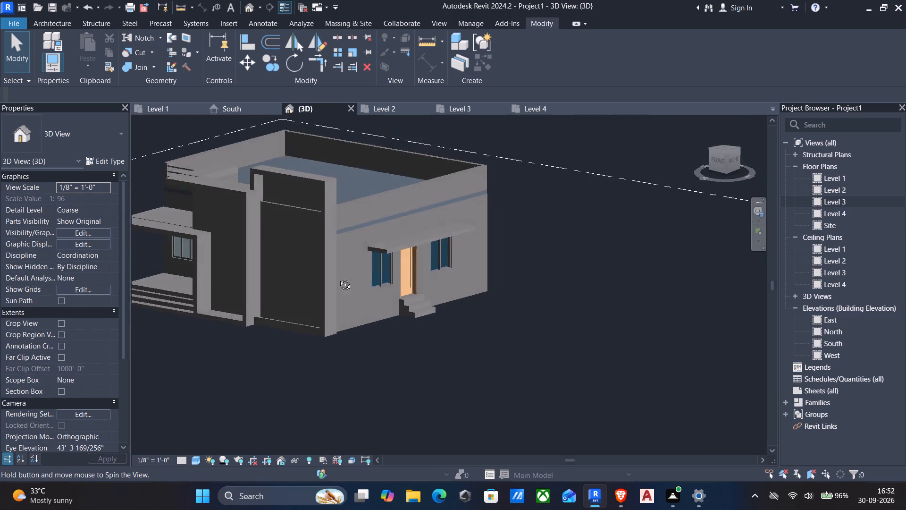
{"action": "middle_click_drag", "start_coordinate": [338, 278], "coordinate": [365, 271], "text": "shift"}
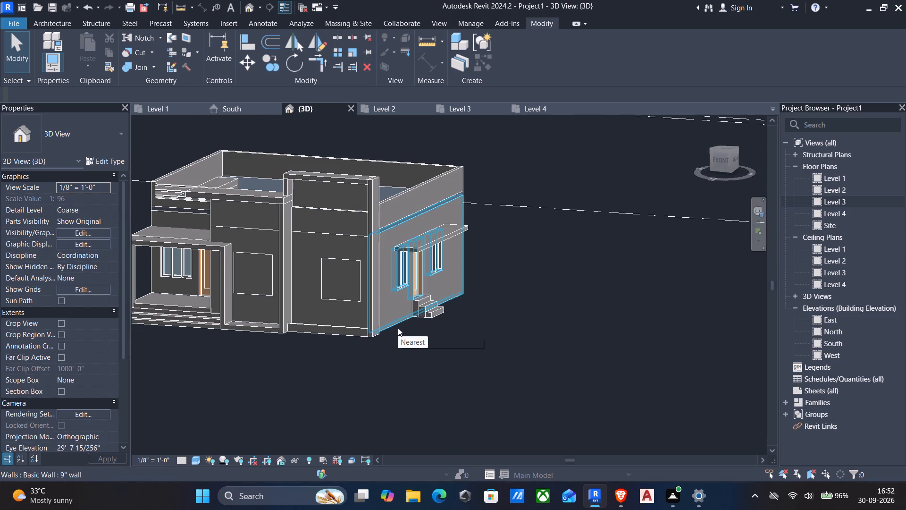
{"action": "left_click", "coordinate": [339, 300]}
{"action": "left_click", "coordinate": [245, 267]}
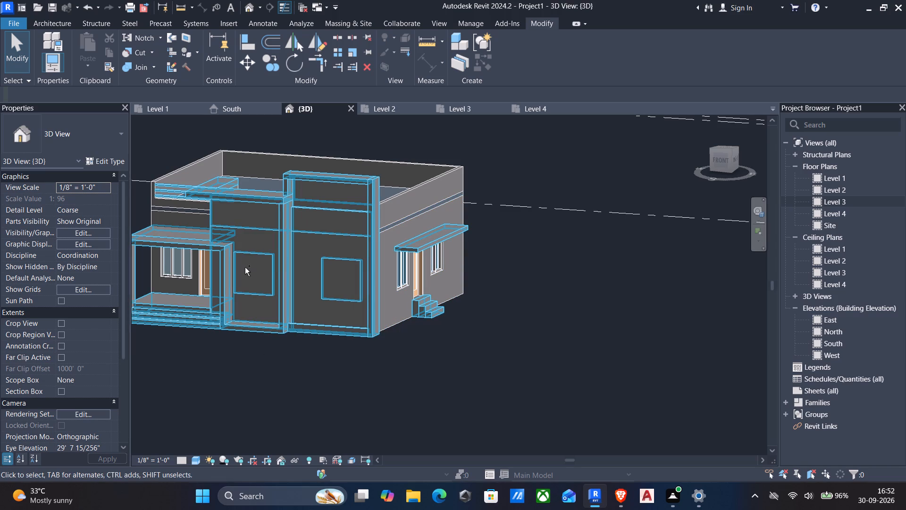
{"action": "key", "text": "ctrl+z"}
{"action": "key", "text": "ctrl+z"}
{"action": "key", "text": "ctrl+z"}
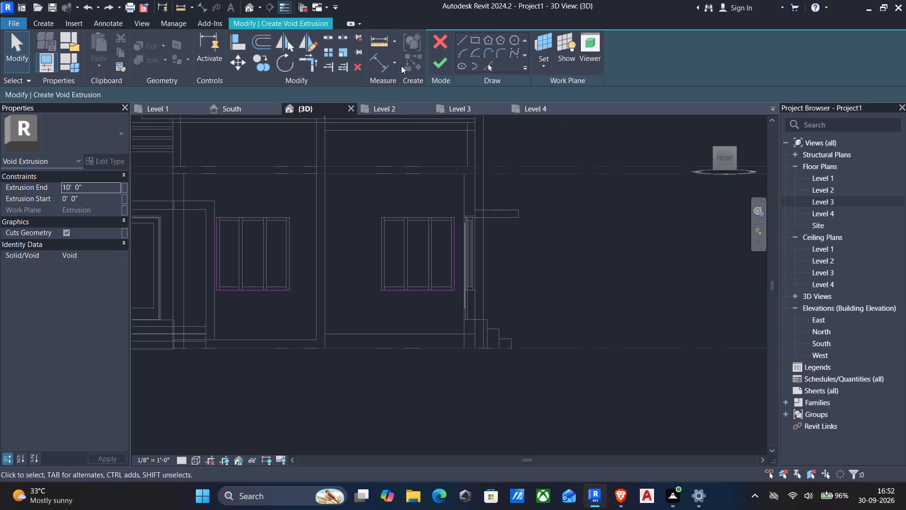
{"action": "left_click", "coordinate": [437, 65]}
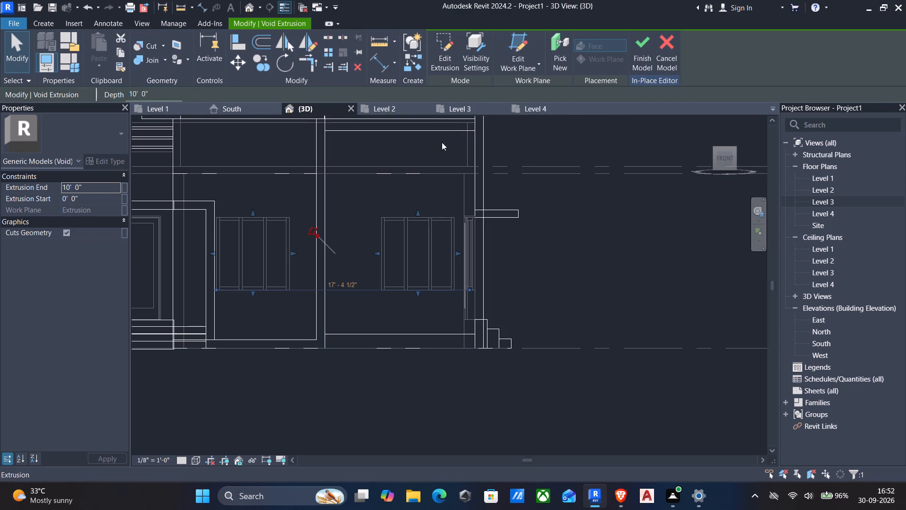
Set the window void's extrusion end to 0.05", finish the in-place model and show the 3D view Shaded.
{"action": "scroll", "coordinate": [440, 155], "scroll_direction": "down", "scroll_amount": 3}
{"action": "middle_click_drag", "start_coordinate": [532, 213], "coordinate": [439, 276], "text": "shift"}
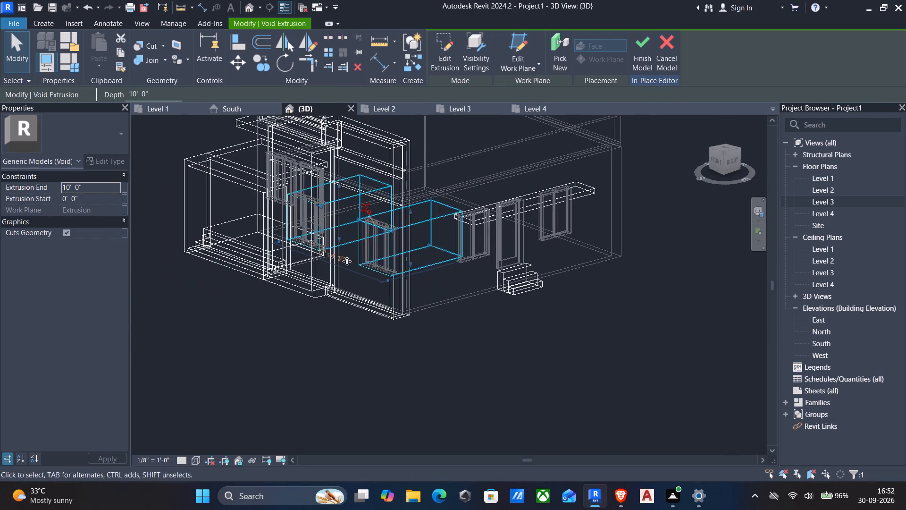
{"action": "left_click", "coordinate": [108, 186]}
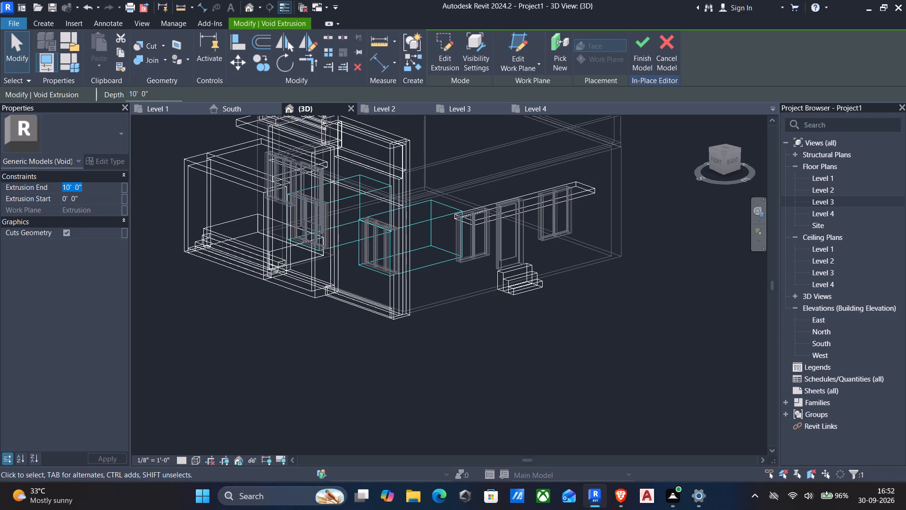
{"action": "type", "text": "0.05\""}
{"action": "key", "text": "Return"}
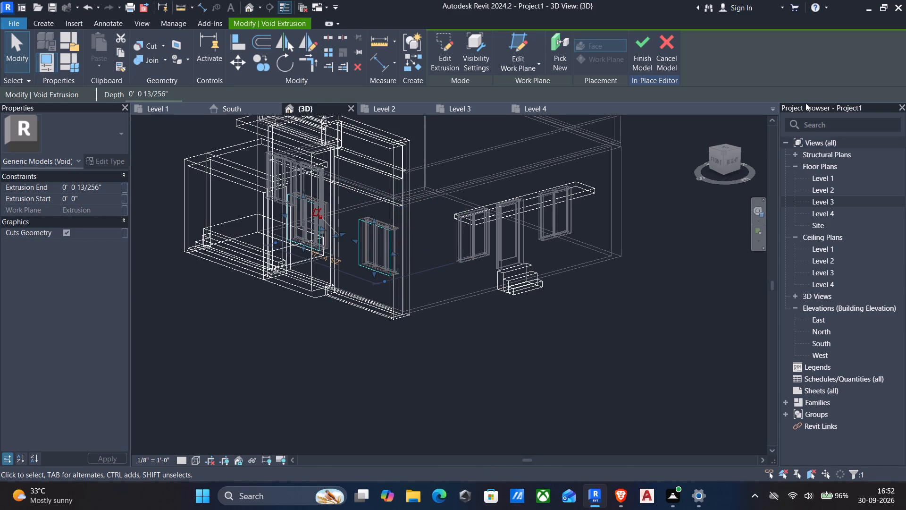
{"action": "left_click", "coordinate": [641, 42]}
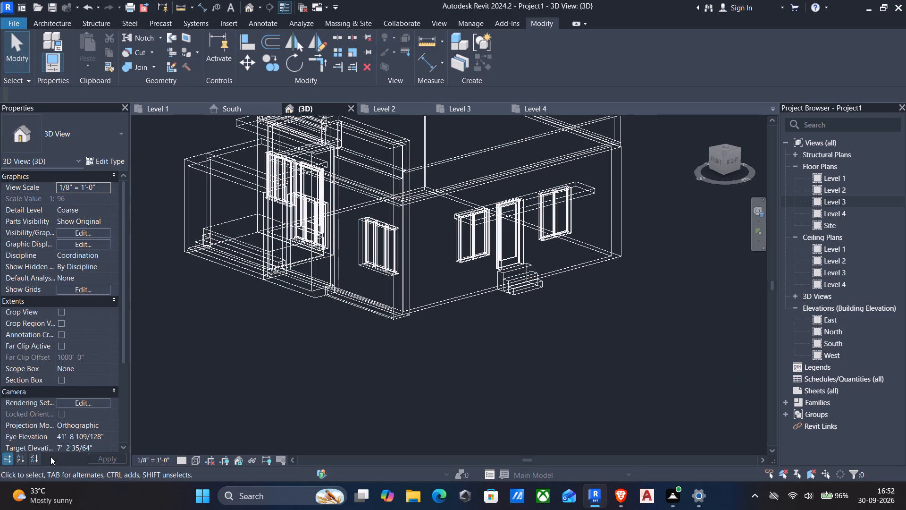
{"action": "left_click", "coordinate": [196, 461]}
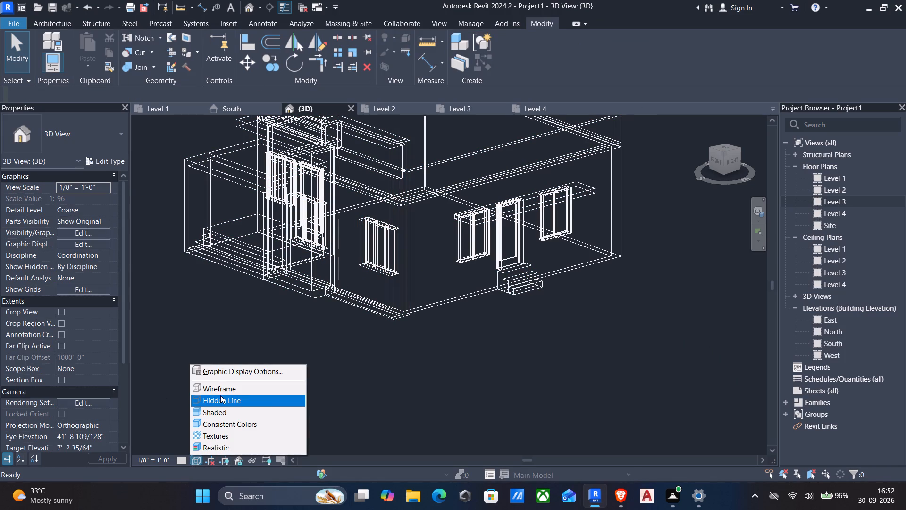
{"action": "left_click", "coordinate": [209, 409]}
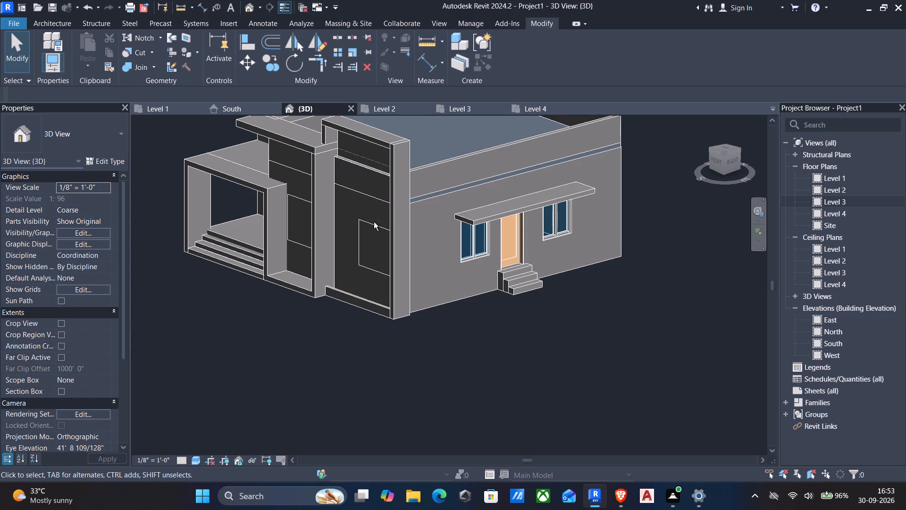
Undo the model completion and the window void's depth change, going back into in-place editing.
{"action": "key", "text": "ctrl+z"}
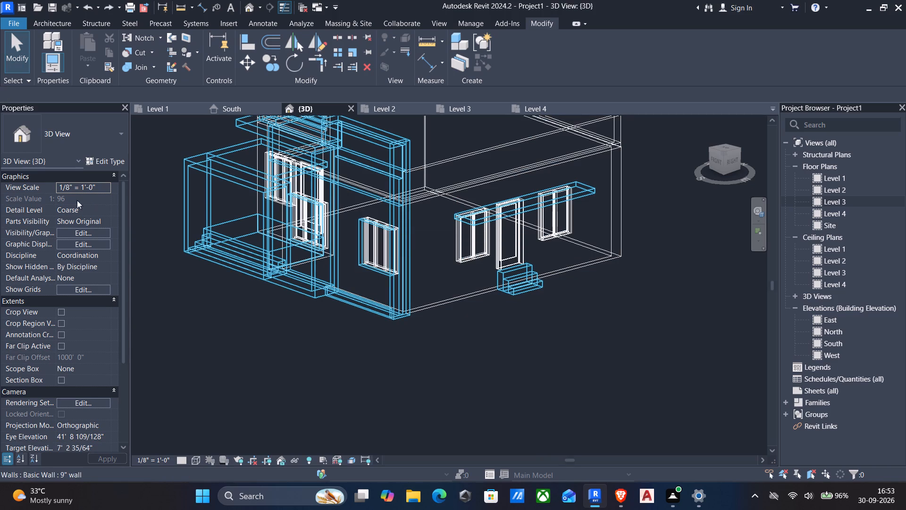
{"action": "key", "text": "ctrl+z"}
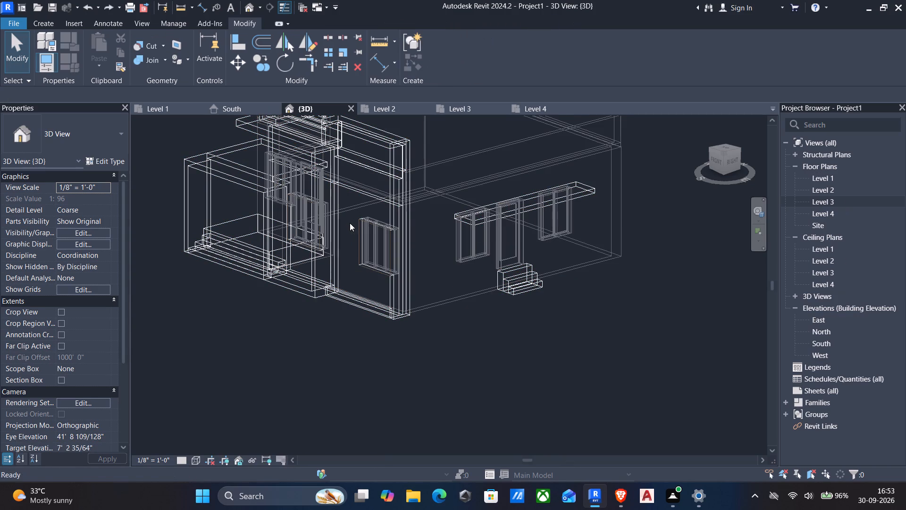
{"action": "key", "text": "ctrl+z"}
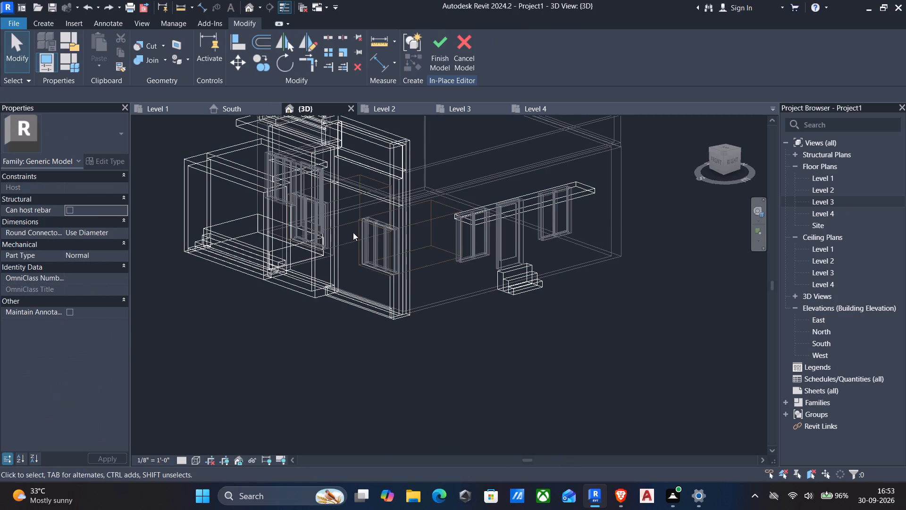
Set the extrusion end of the void around the two front windows to -1'.
{"action": "scroll", "coordinate": [127, 229], "scroll_direction": "down", "scroll_amount": 1}
{"action": "middle_click_drag", "start_coordinate": [145, 240], "coordinate": [237, 221], "text": "shift"}
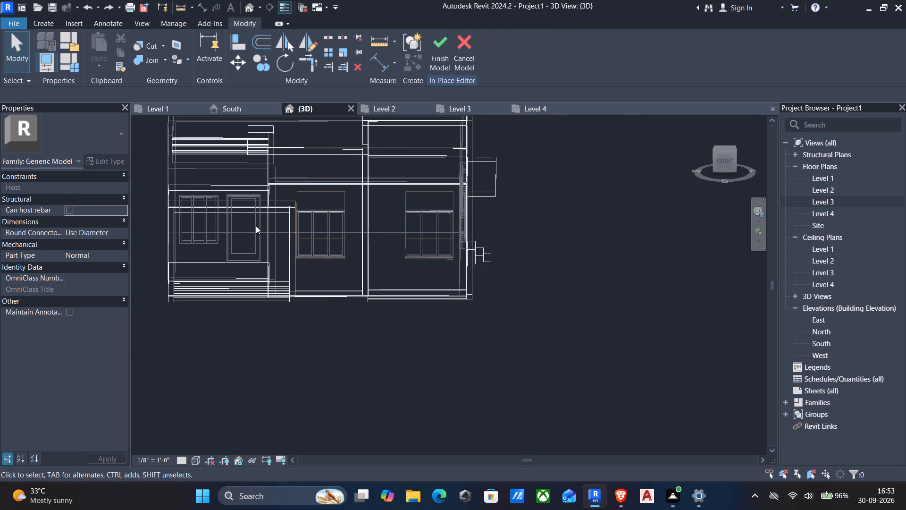
{"action": "left_click", "coordinate": [318, 191]}
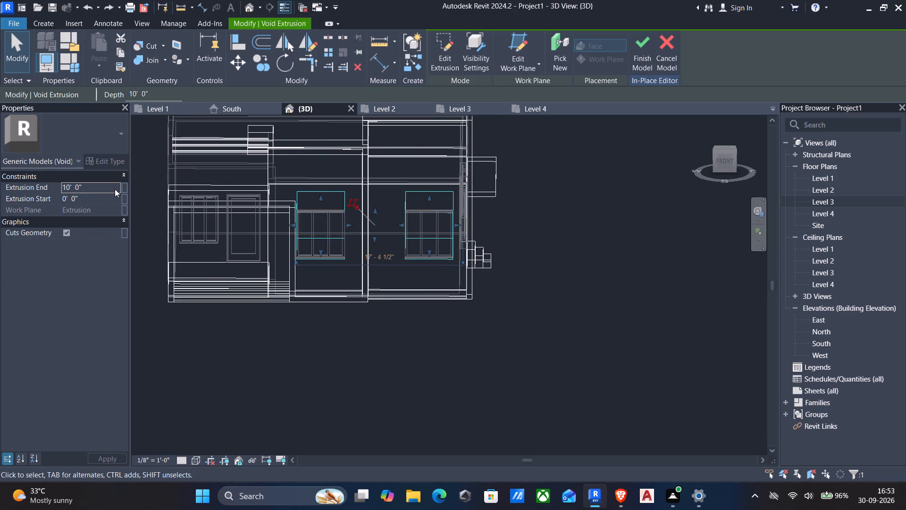
{"action": "left_click", "coordinate": [115, 189]}
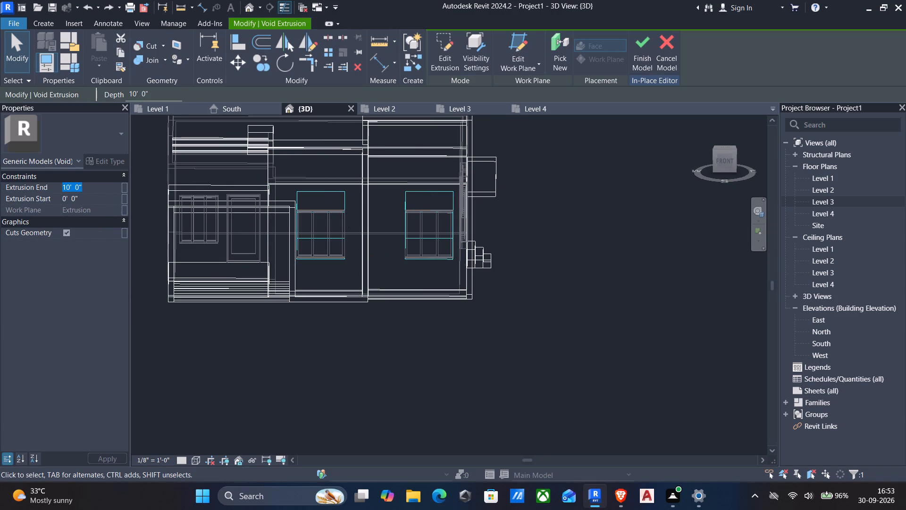
{"action": "type", "text": "-1"}
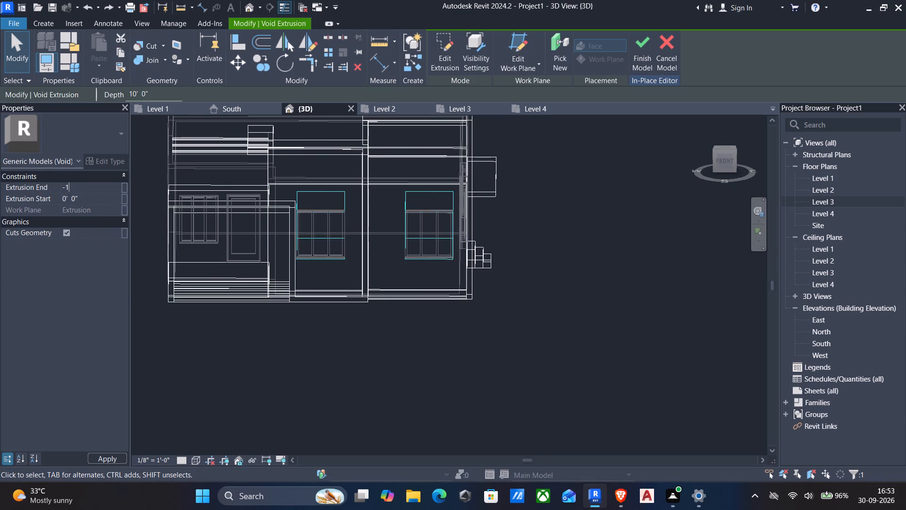
{"action": "key", "text": "apostrophe"}
{"action": "key", "text": "Return"}
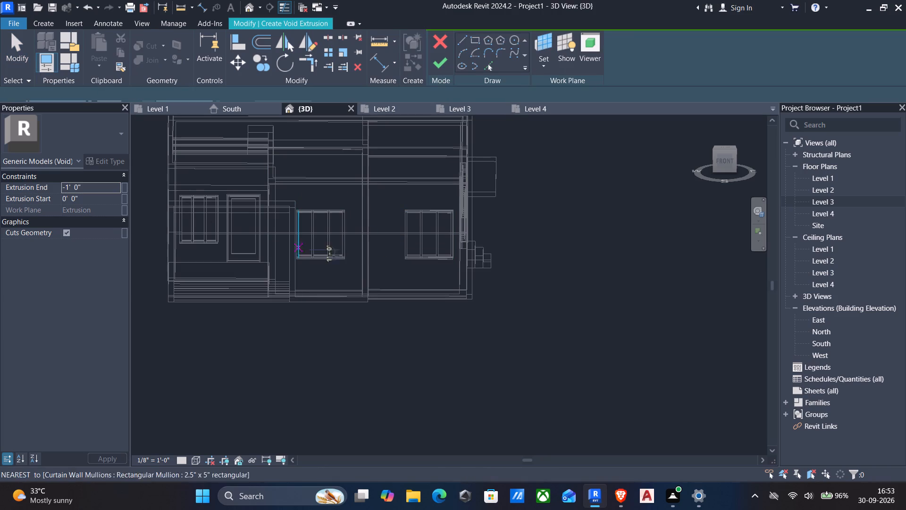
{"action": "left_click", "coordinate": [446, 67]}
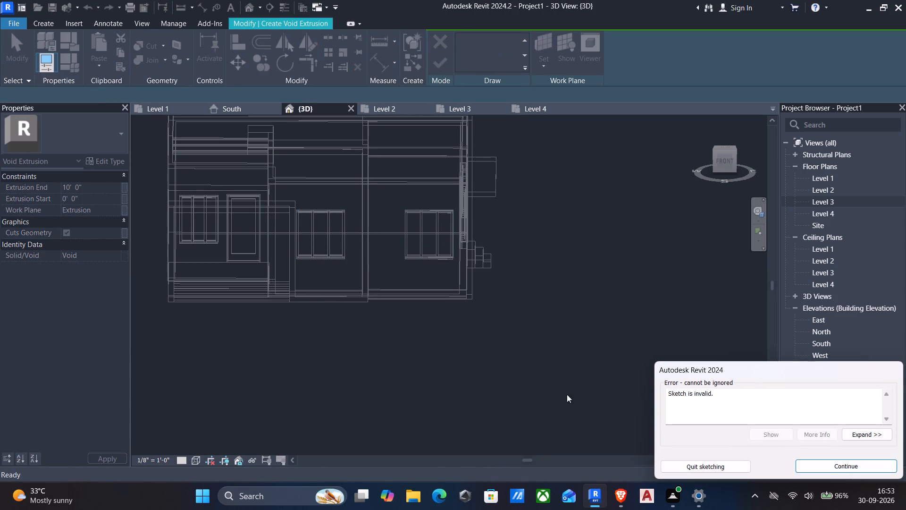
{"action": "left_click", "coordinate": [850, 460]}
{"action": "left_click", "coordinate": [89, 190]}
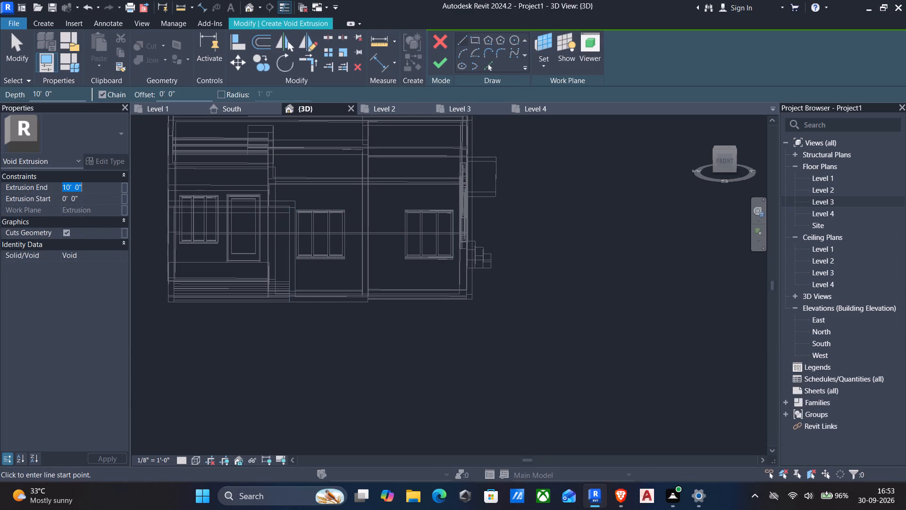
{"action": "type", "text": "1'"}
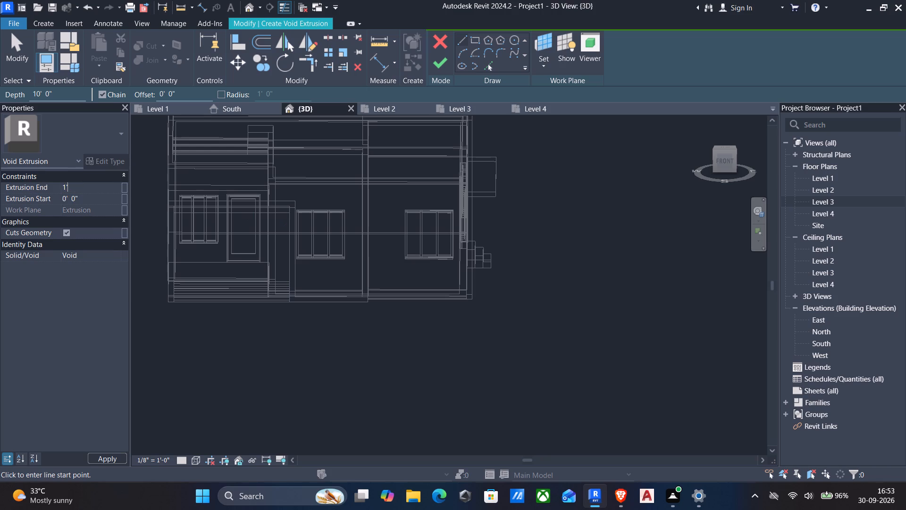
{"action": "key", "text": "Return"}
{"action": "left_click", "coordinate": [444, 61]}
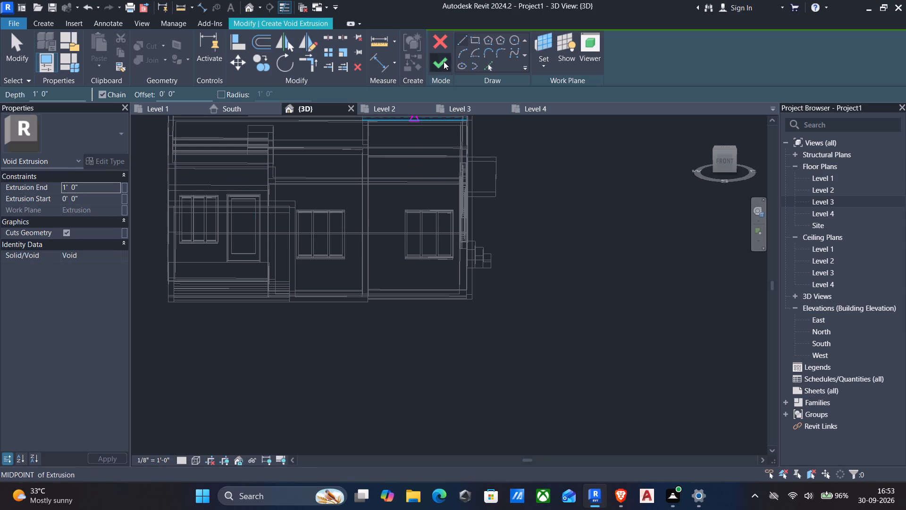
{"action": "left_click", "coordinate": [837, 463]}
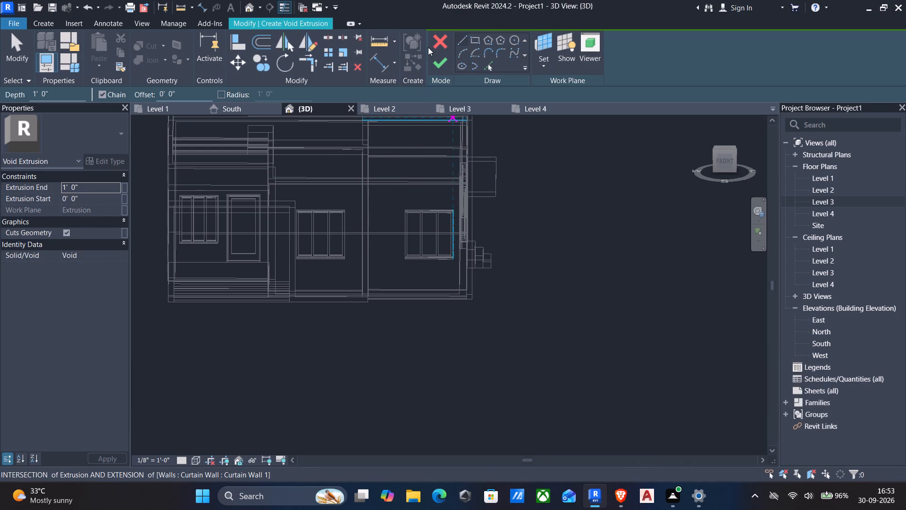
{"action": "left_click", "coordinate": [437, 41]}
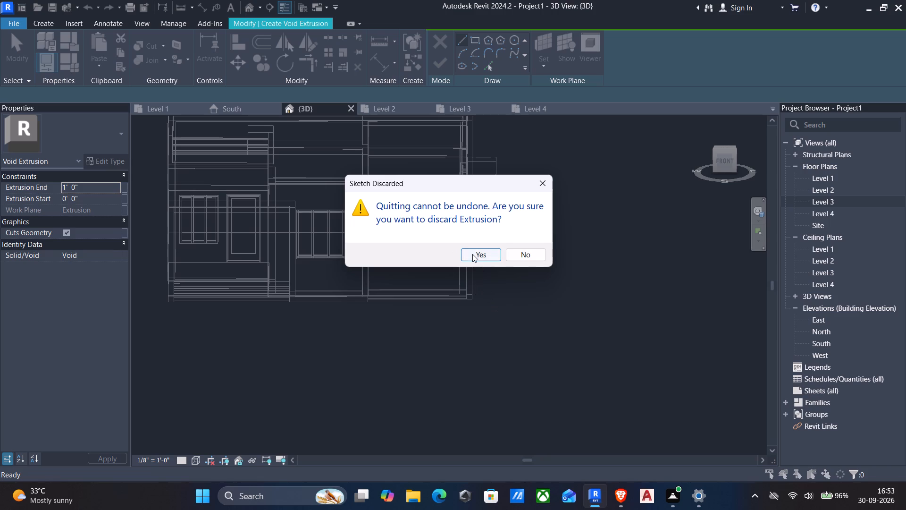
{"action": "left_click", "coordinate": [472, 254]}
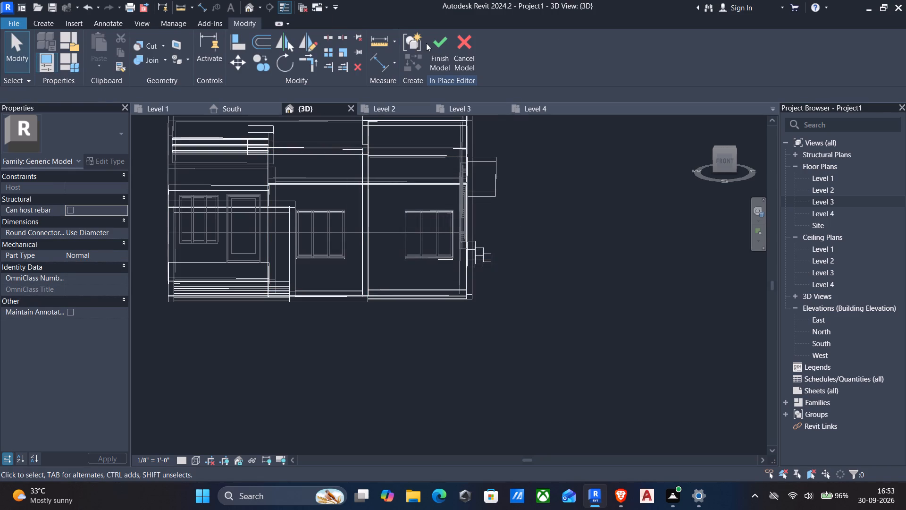
Finish the in-place facade model and return the 3D view to the Shaded visual style.
{"action": "left_click", "coordinate": [434, 47]}
{"action": "scroll", "coordinate": [461, 331], "scroll_direction": "down", "scroll_amount": 1}
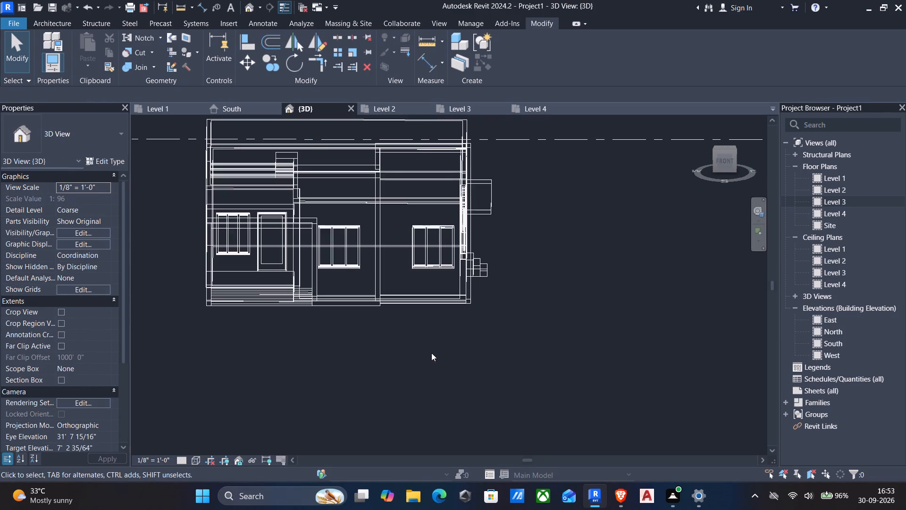
{"action": "left_click", "coordinate": [190, 458]}
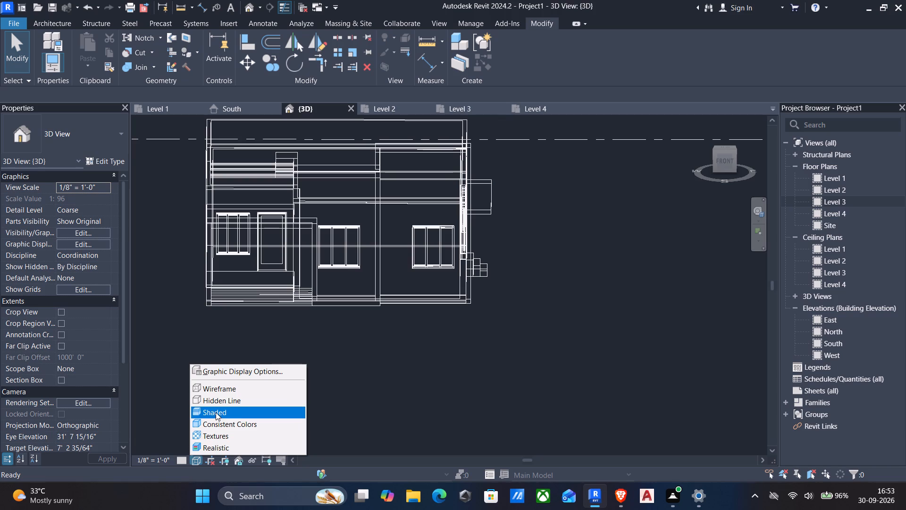
{"action": "left_click", "coordinate": [216, 412]}
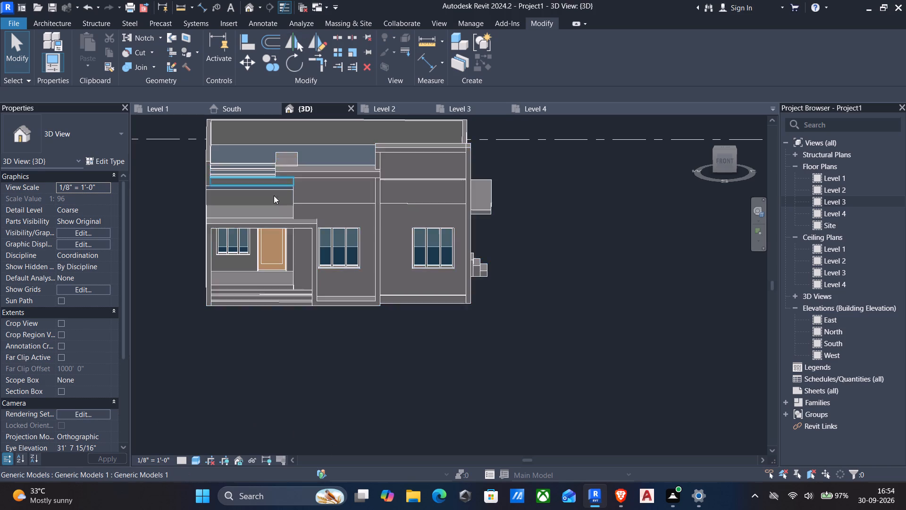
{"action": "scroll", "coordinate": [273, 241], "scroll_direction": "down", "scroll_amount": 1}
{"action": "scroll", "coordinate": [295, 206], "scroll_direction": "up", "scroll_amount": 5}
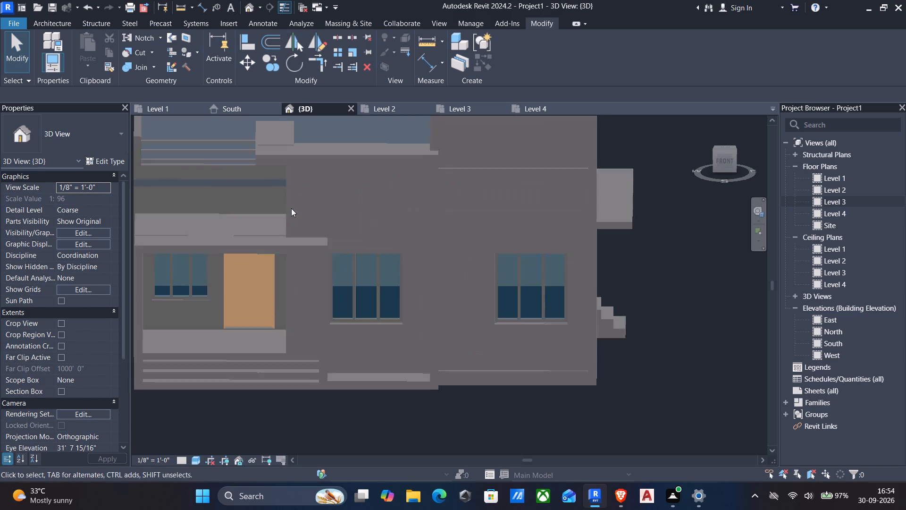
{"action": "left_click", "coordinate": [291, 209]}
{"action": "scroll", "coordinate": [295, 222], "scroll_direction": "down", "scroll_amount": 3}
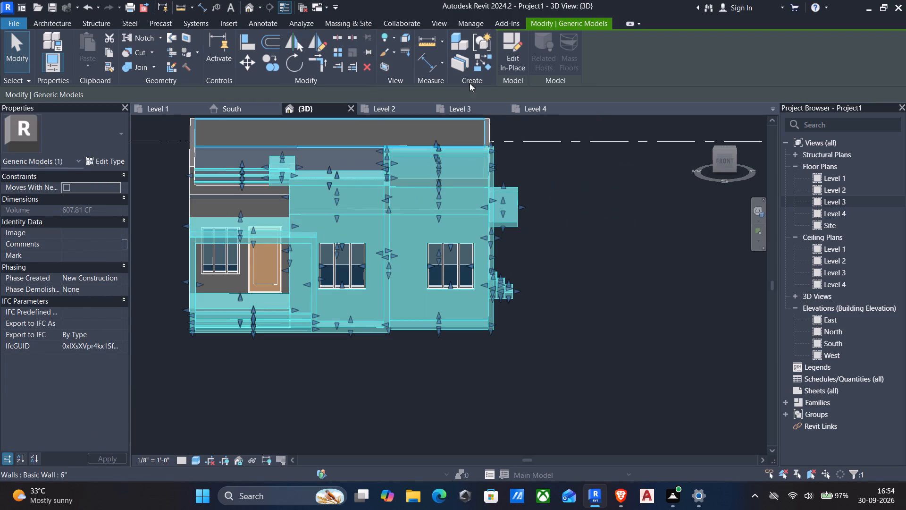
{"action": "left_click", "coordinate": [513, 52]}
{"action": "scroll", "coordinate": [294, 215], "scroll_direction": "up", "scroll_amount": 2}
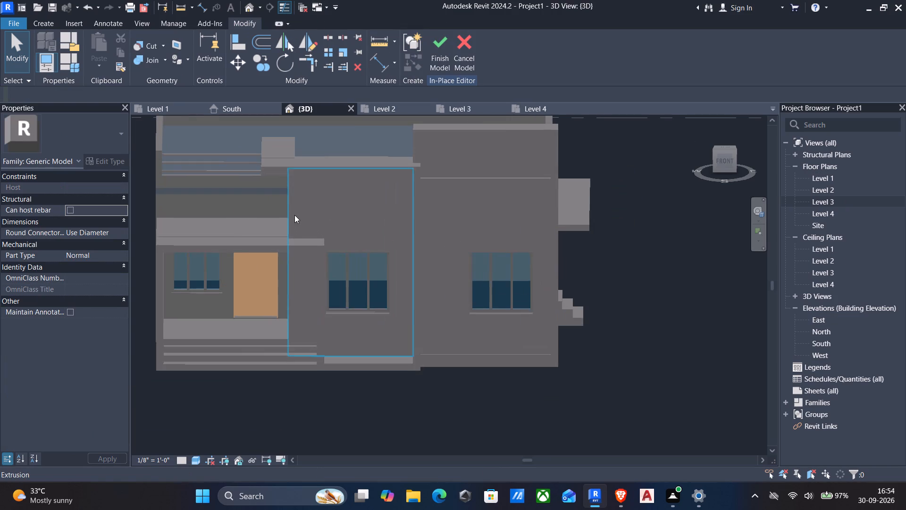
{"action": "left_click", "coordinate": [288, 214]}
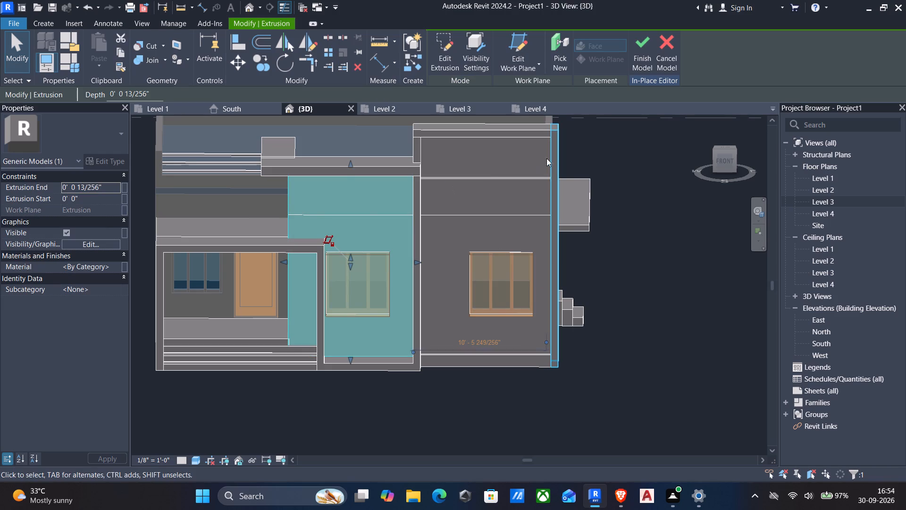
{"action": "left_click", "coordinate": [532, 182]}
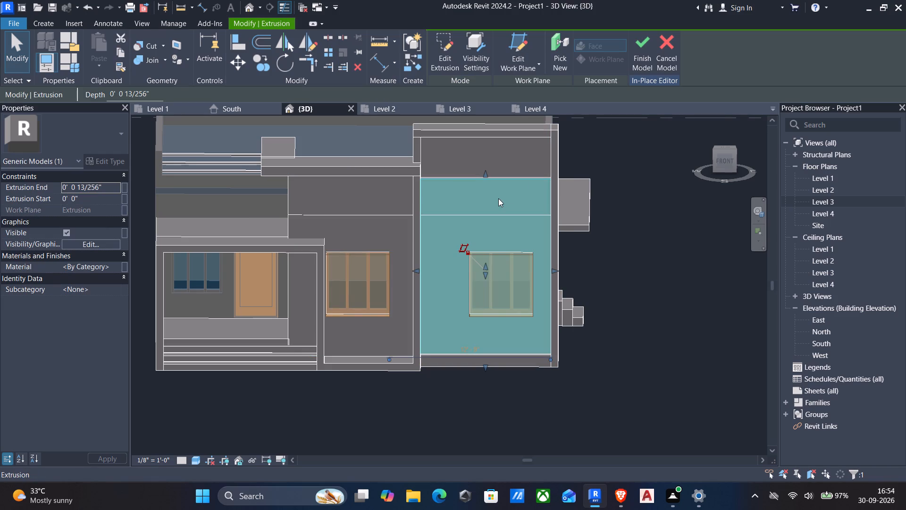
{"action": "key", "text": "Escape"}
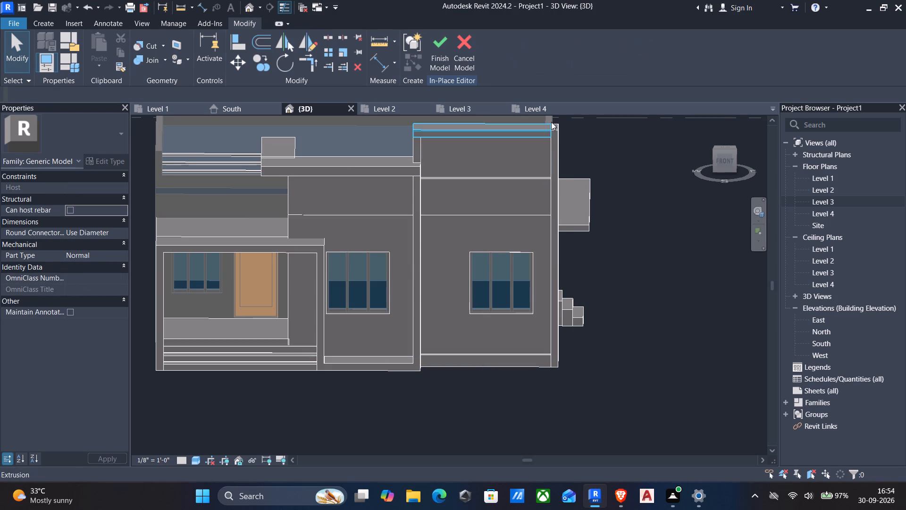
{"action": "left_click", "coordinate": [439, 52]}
Examine the building's front facade, porch and side walls from several angles in the 3D view.
{"action": "scroll", "coordinate": [344, 247], "scroll_direction": "down", "scroll_amount": 2}
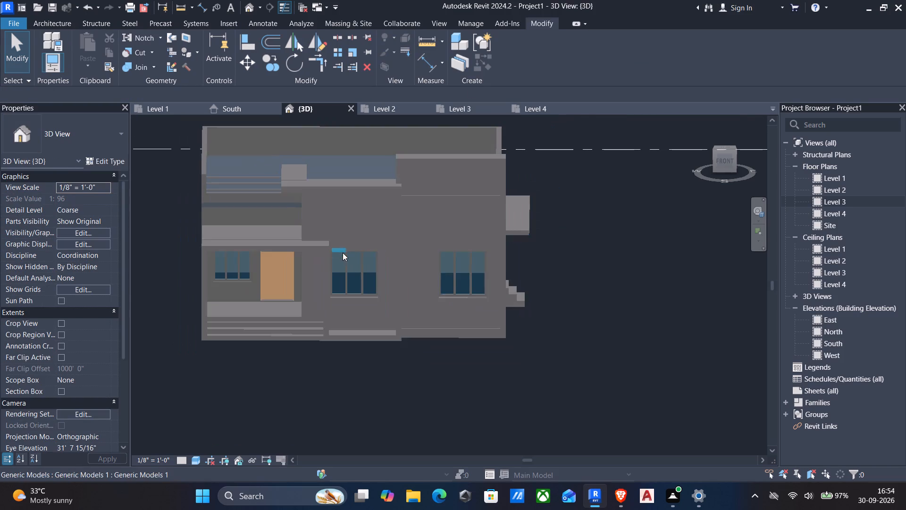
{"action": "middle_click_drag", "start_coordinate": [477, 318], "coordinate": [431, 330], "text": "shift"}
{"action": "scroll", "coordinate": [431, 330], "scroll_direction": "down", "scroll_amount": 2}
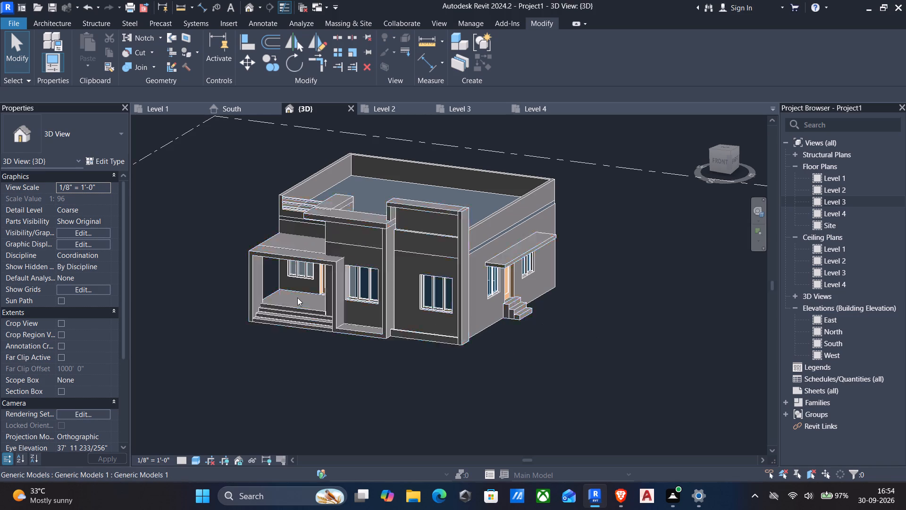
{"action": "middle_click_drag", "start_coordinate": [298, 302], "coordinate": [288, 271], "text": "shift"}
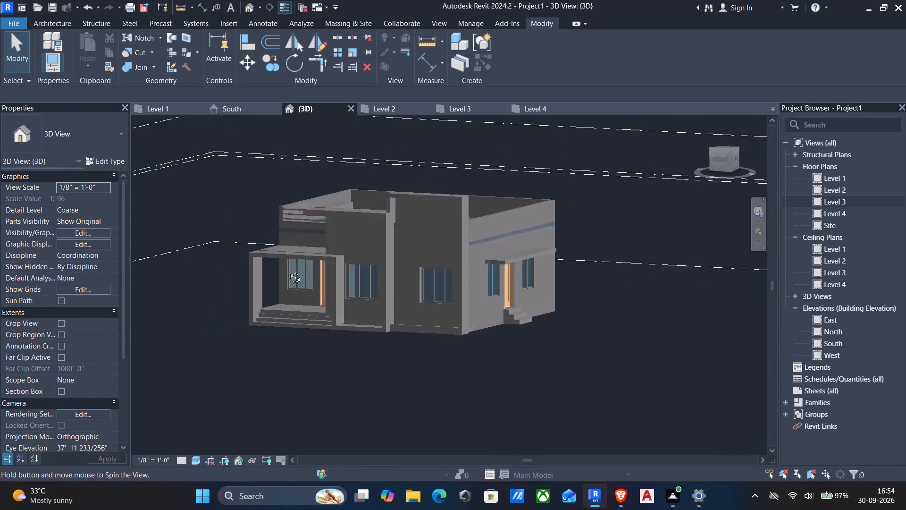
{"action": "middle_click_drag", "start_coordinate": [288, 271], "coordinate": [316, 282], "text": "shift"}
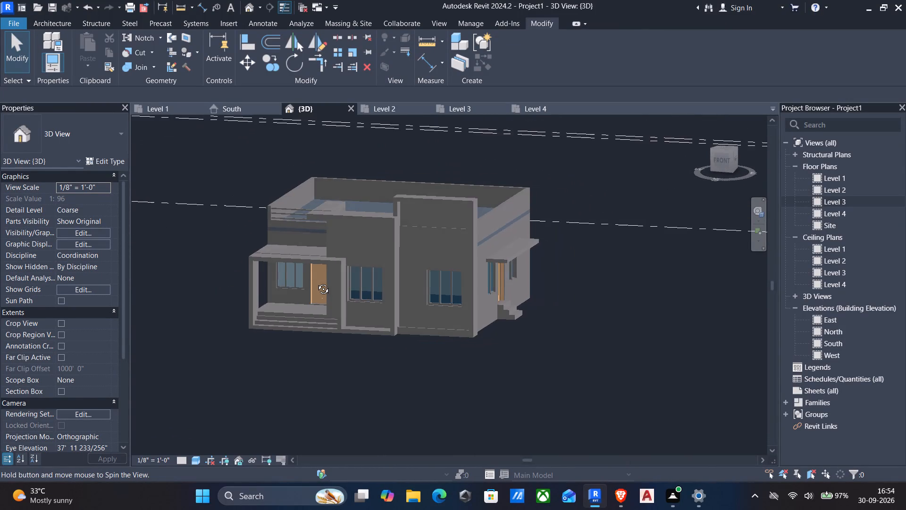
{"action": "middle_click_drag", "start_coordinate": [316, 282], "coordinate": [436, 305], "text": "shift"}
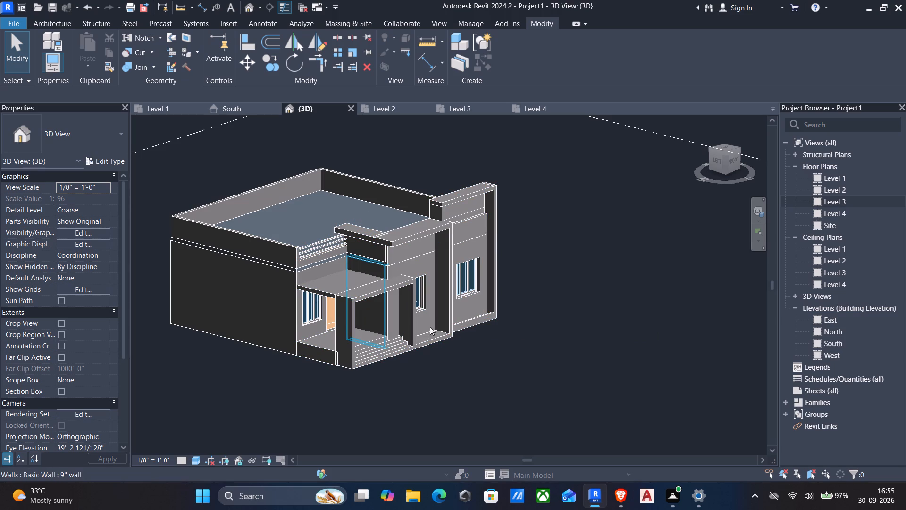
{"action": "middle_click_drag", "start_coordinate": [531, 319], "coordinate": [458, 336]}
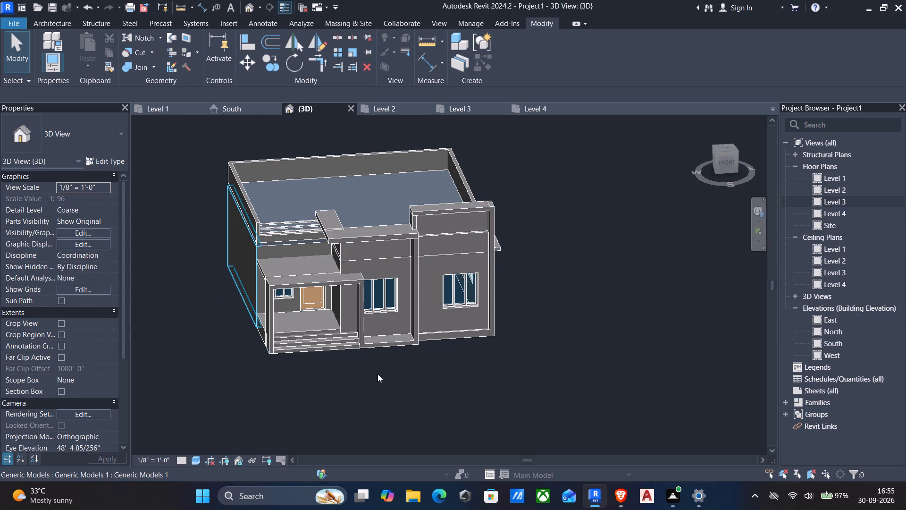
{"action": "middle_click_drag", "start_coordinate": [377, 374], "coordinate": [306, 314], "text": "shift"}
{"action": "scroll", "coordinate": [307, 314], "scroll_direction": "up", "scroll_amount": 1, "text": "shift"}
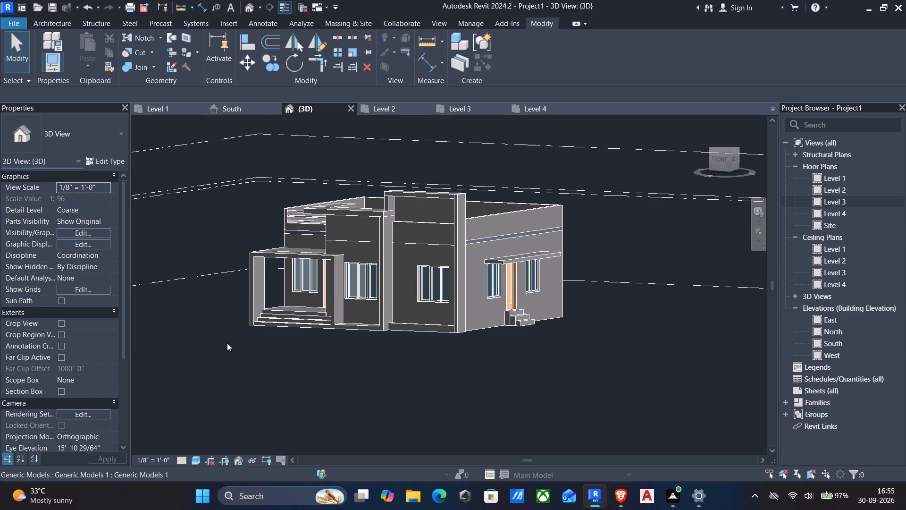
{"action": "middle_click_drag", "start_coordinate": [229, 343], "coordinate": [399, 365], "text": "shift"}
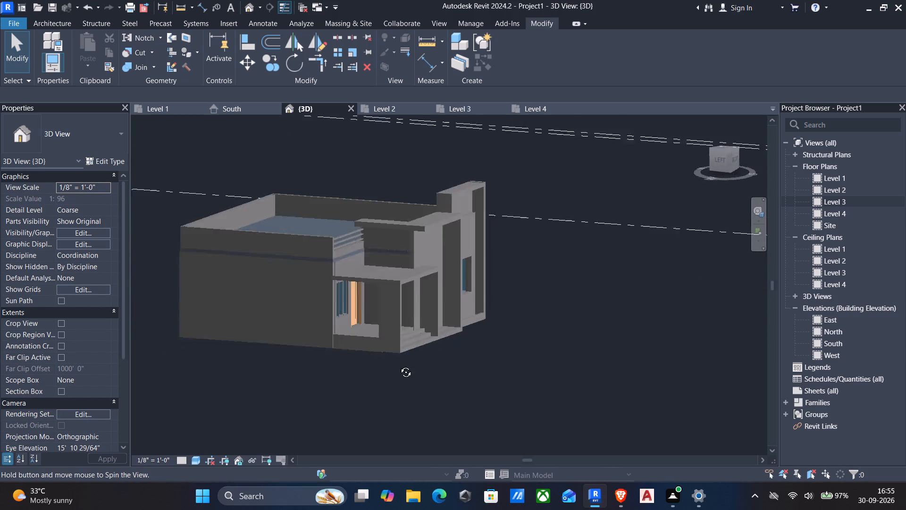
{"action": "middle_click_drag", "start_coordinate": [399, 365], "coordinate": [325, 315], "text": "shift"}
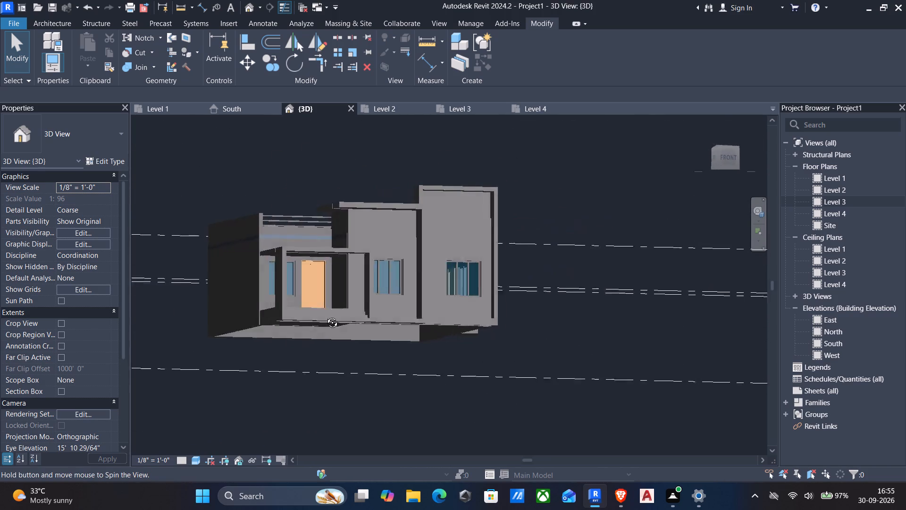
{"action": "middle_click_drag", "start_coordinate": [325, 315], "coordinate": [403, 343], "text": "shift"}
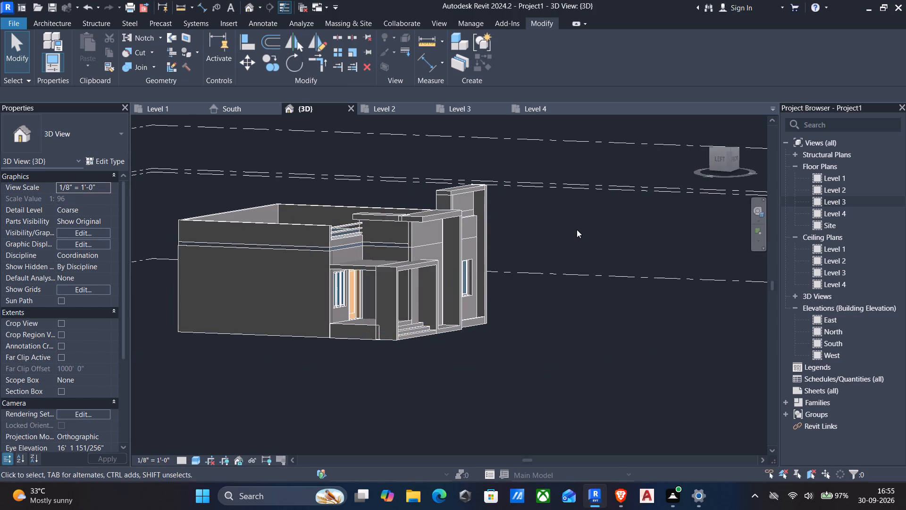
{"action": "scroll", "coordinate": [489, 236], "scroll_direction": "up", "scroll_amount": 5}
{"action": "scroll", "coordinate": [470, 218], "scroll_direction": "down", "scroll_amount": 4}
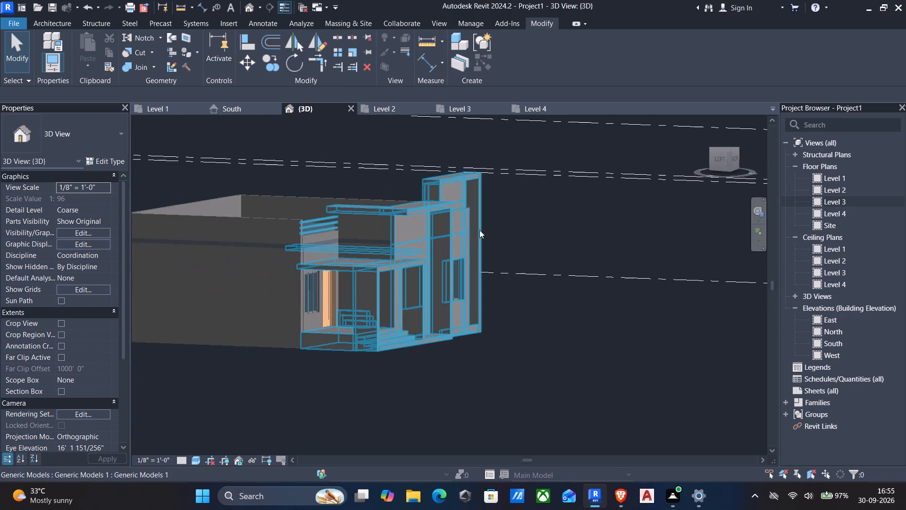
{"action": "middle_click_drag", "start_coordinate": [503, 205], "coordinate": [303, 258]}
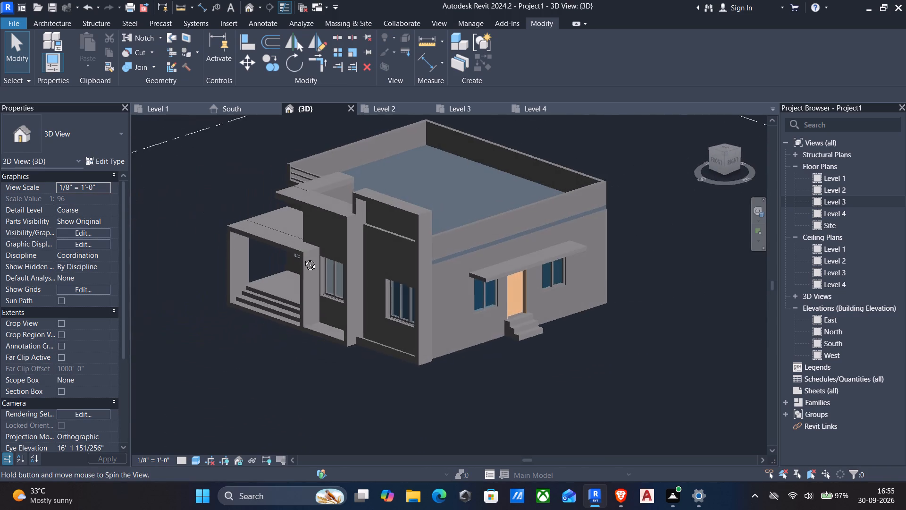
{"action": "middle_click_drag", "start_coordinate": [303, 258], "coordinate": [482, 232]}
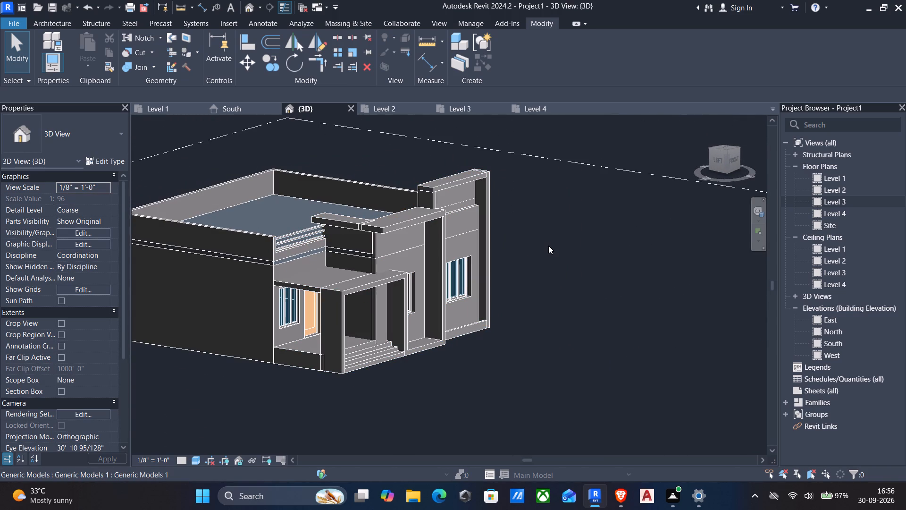
{"action": "scroll", "coordinate": [548, 246], "scroll_direction": "up", "scroll_amount": 3}
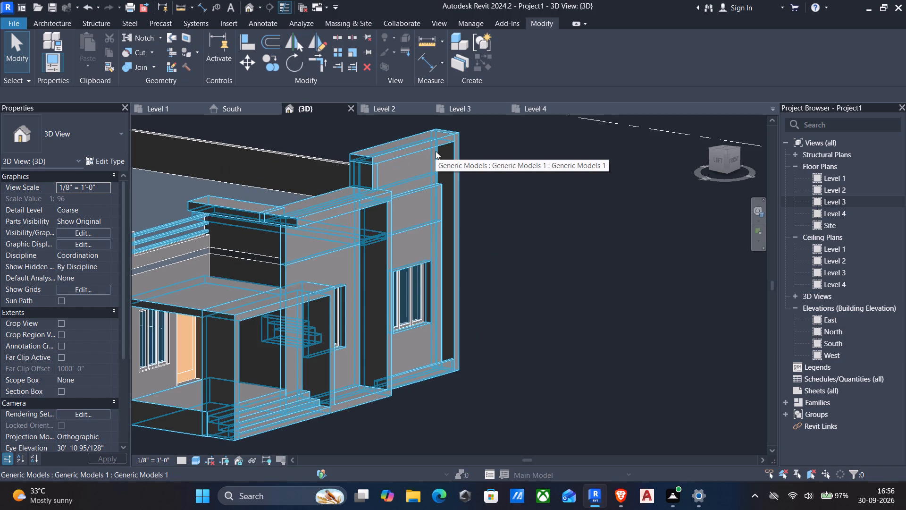
{"action": "middle_click_drag", "start_coordinate": [443, 246], "coordinate": [476, 230]}
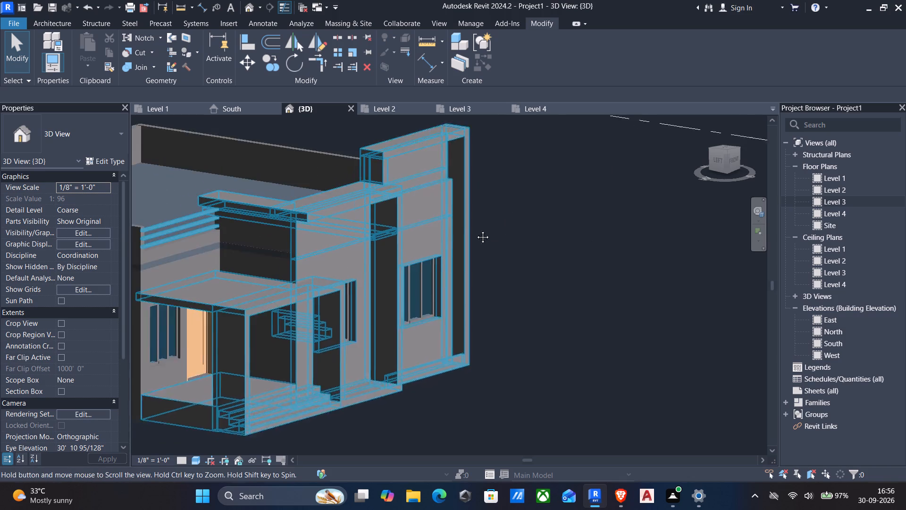
{"action": "middle_click_drag", "start_coordinate": [476, 230], "coordinate": [552, 212]}
{"action": "scroll", "coordinate": [510, 228], "scroll_direction": "down", "scroll_amount": 1}
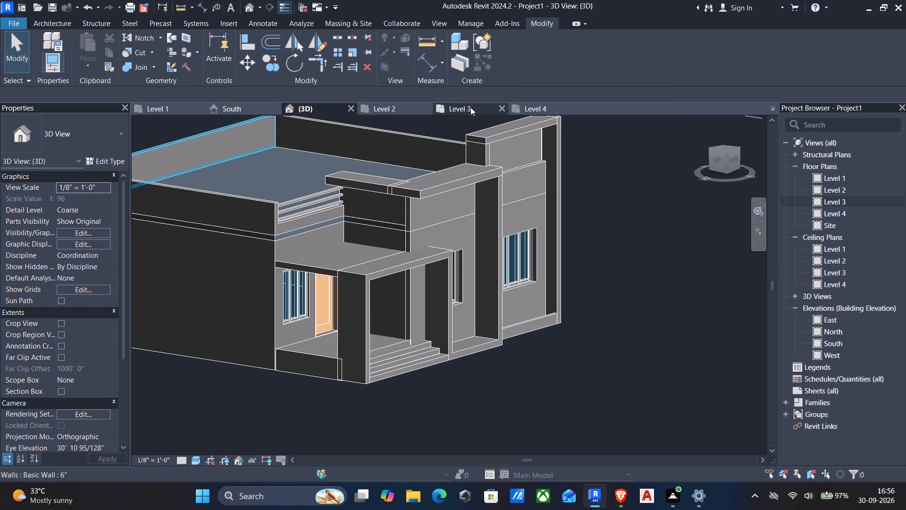
Reopen the in-place facade model and create a material named "outer wall" for the facing extrusion beside the porch.
{"action": "left_click", "coordinate": [407, 236]}
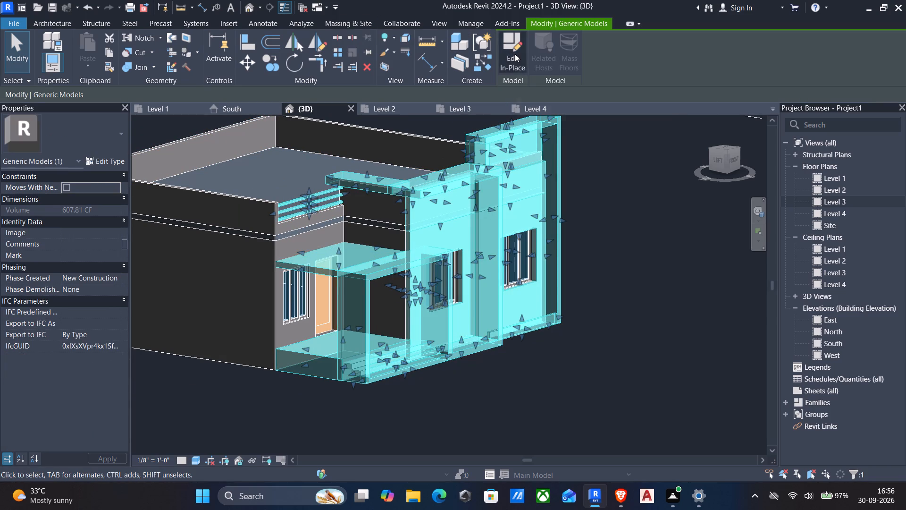
{"action": "left_click", "coordinate": [516, 54]}
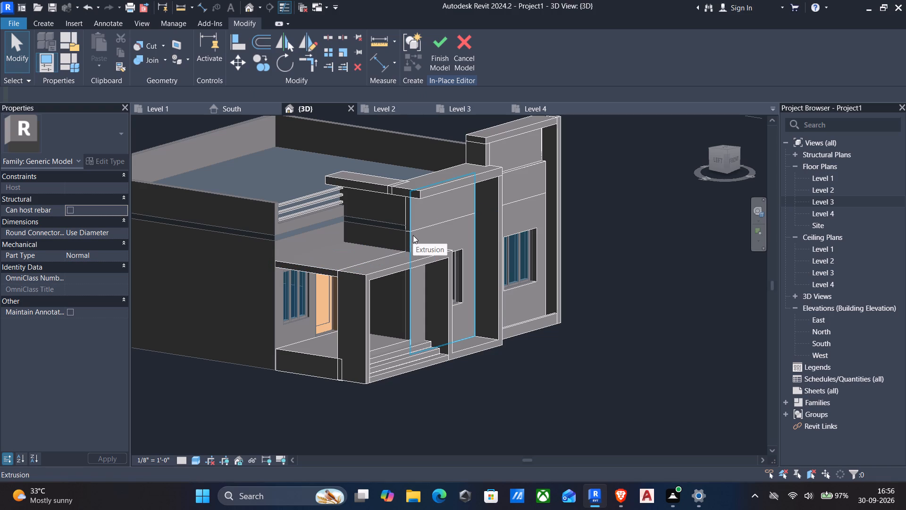
{"action": "left_click", "coordinate": [413, 235]}
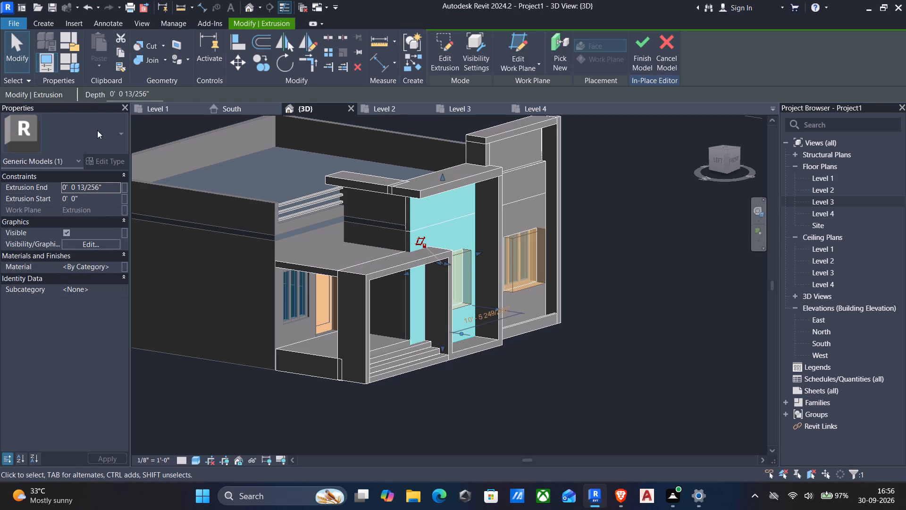
{"action": "left_click", "coordinate": [115, 268]}
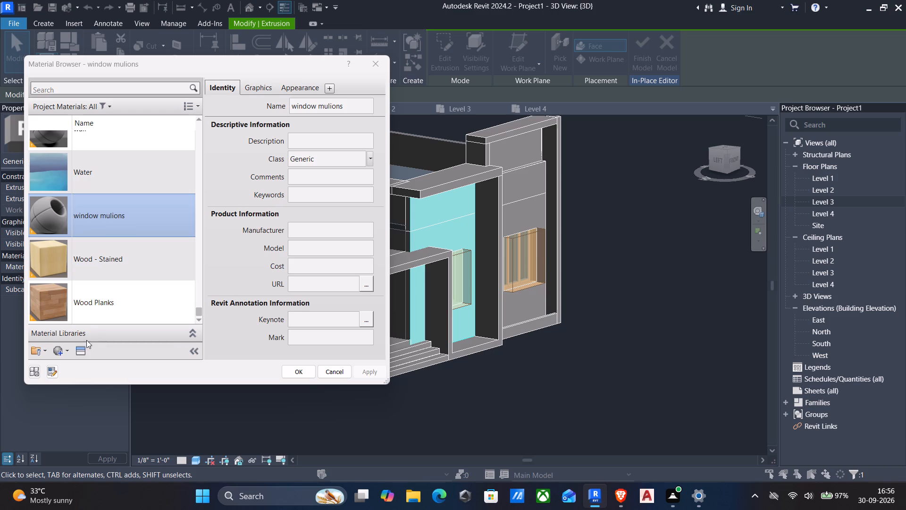
{"action": "left_click", "coordinate": [60, 349]}
{"action": "left_click", "coordinate": [116, 365]}
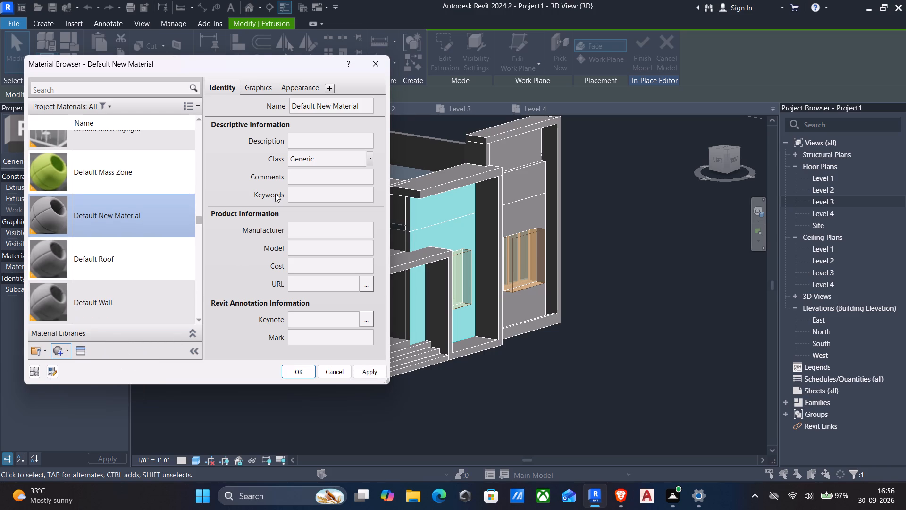
{"action": "left_click_drag", "start_coordinate": [361, 108], "coordinate": [256, 107]}
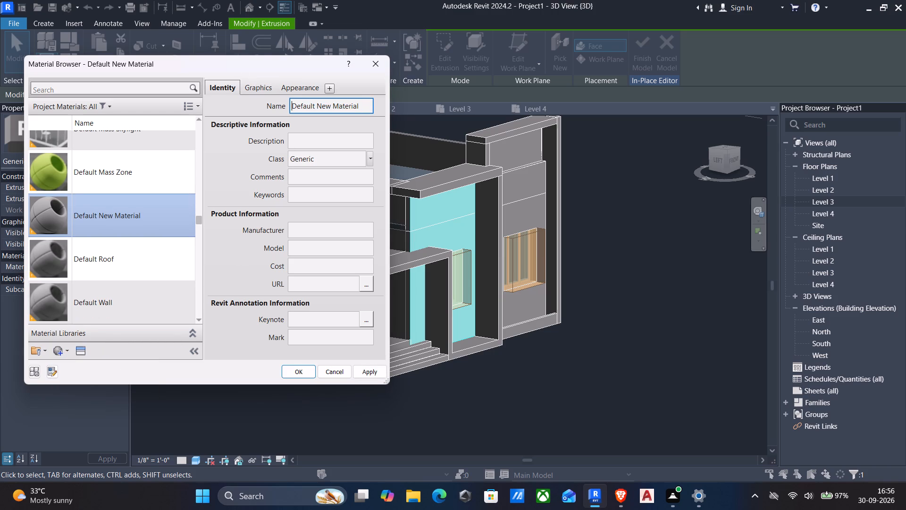
{"action": "left_click_drag", "start_coordinate": [256, 107], "coordinate": [409, 115]}
{"action": "key", "text": "BackSpace"}
{"action": "type", "text": "outer wall"}
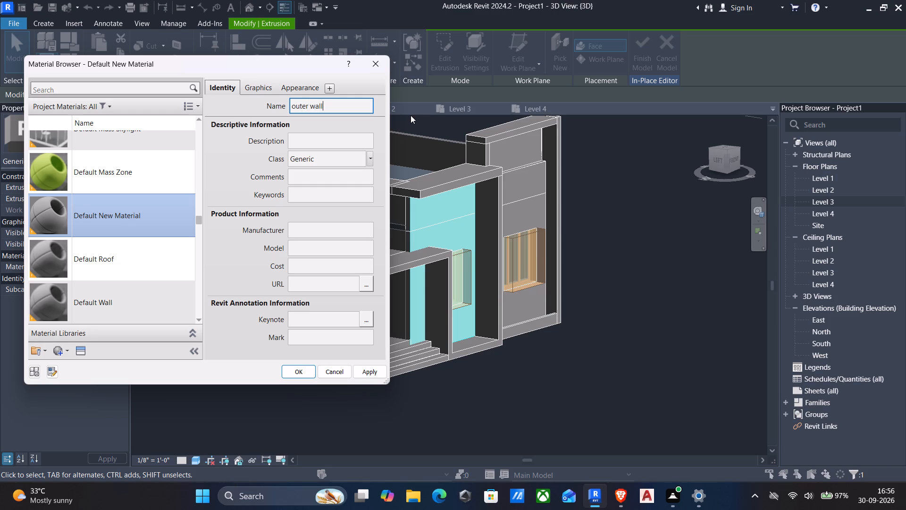
{"action": "left_click", "coordinate": [373, 372]}
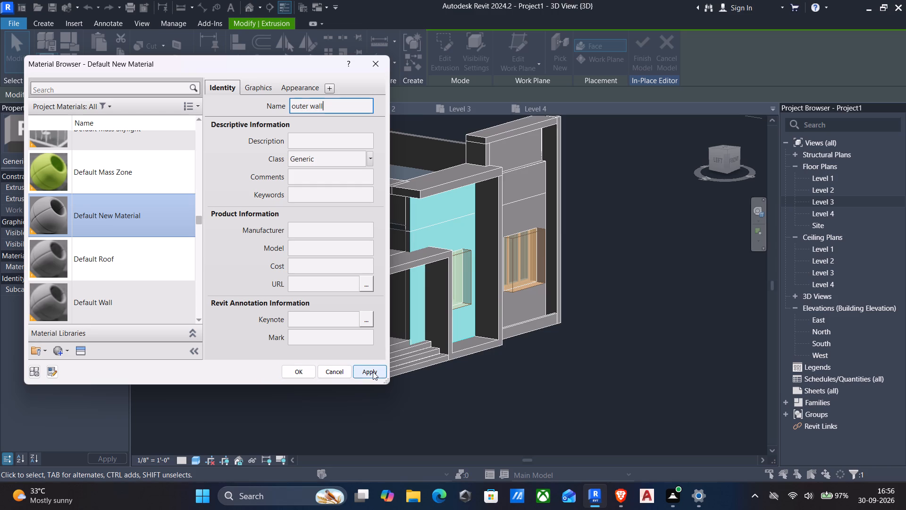
Open the image file selection for the generic appearance of the outer wall material.
{"action": "left_click", "coordinate": [308, 82]}
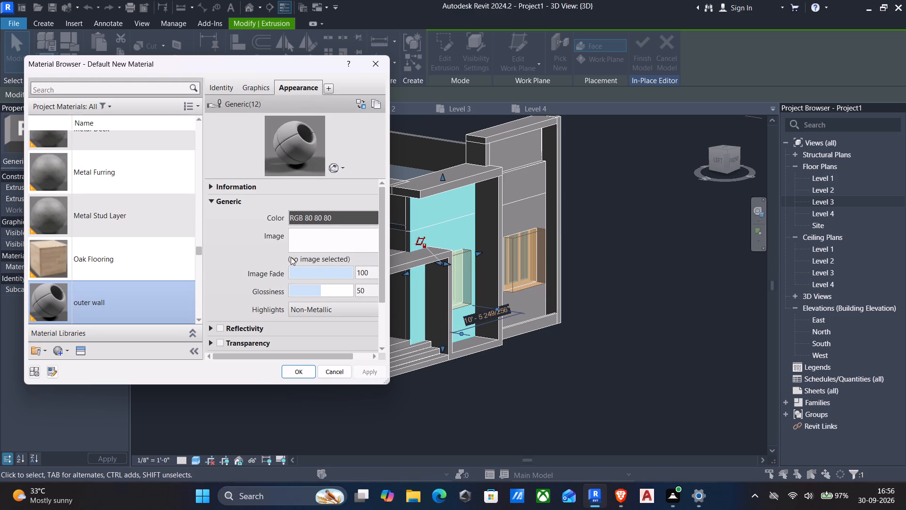
{"action": "left_click", "coordinate": [353, 246]}
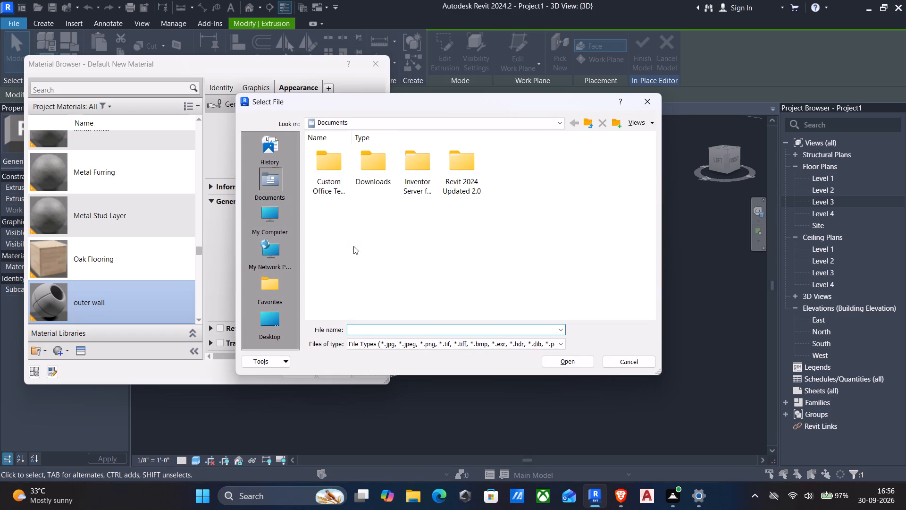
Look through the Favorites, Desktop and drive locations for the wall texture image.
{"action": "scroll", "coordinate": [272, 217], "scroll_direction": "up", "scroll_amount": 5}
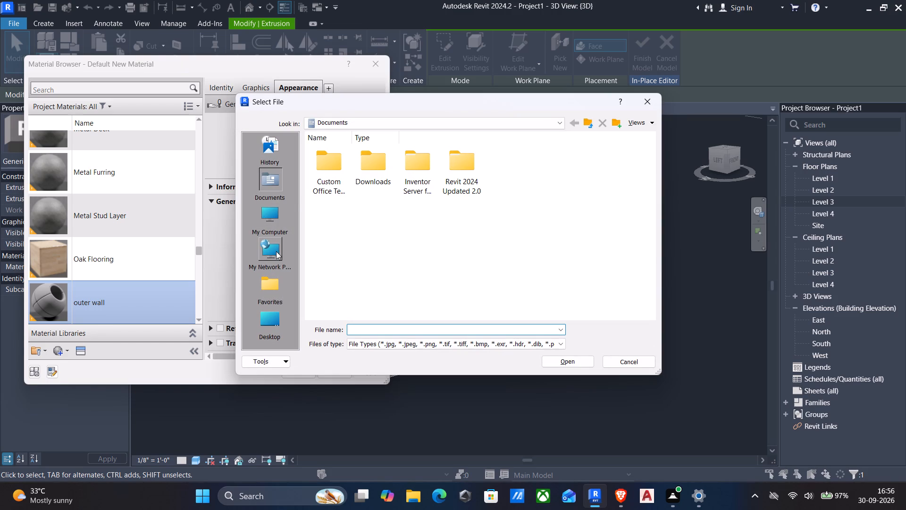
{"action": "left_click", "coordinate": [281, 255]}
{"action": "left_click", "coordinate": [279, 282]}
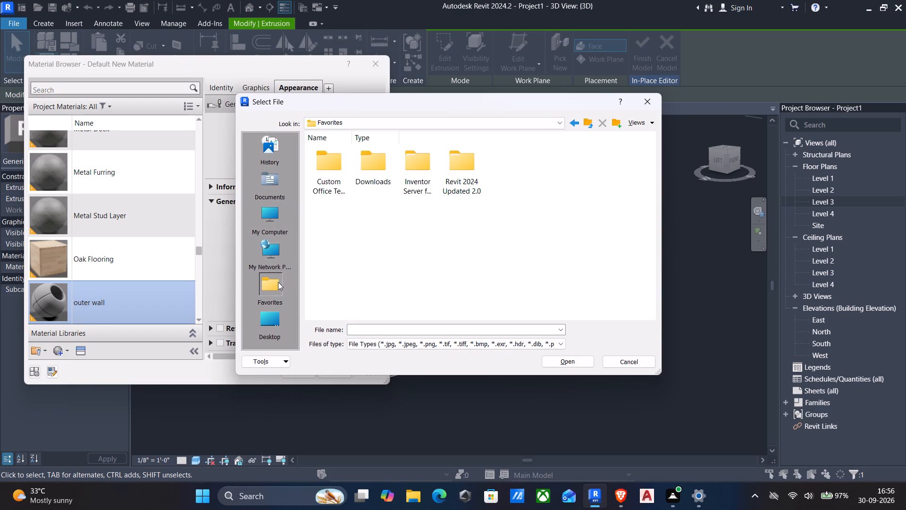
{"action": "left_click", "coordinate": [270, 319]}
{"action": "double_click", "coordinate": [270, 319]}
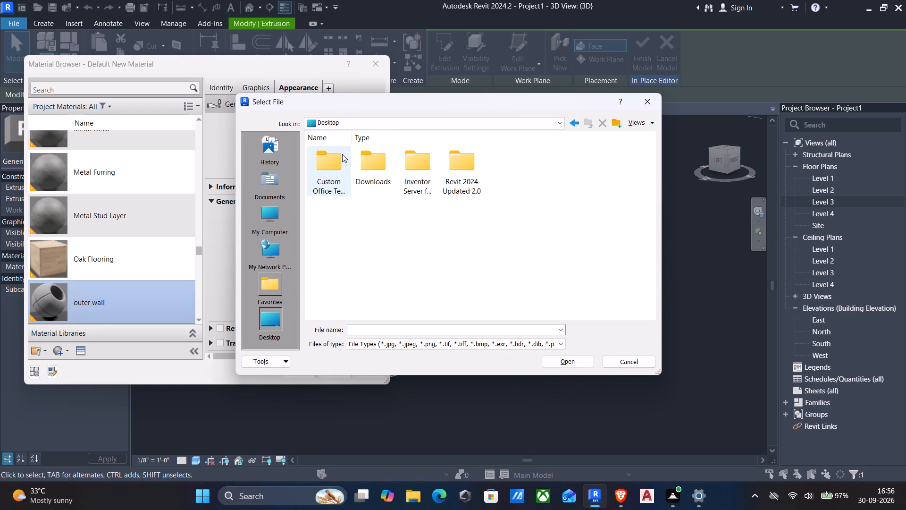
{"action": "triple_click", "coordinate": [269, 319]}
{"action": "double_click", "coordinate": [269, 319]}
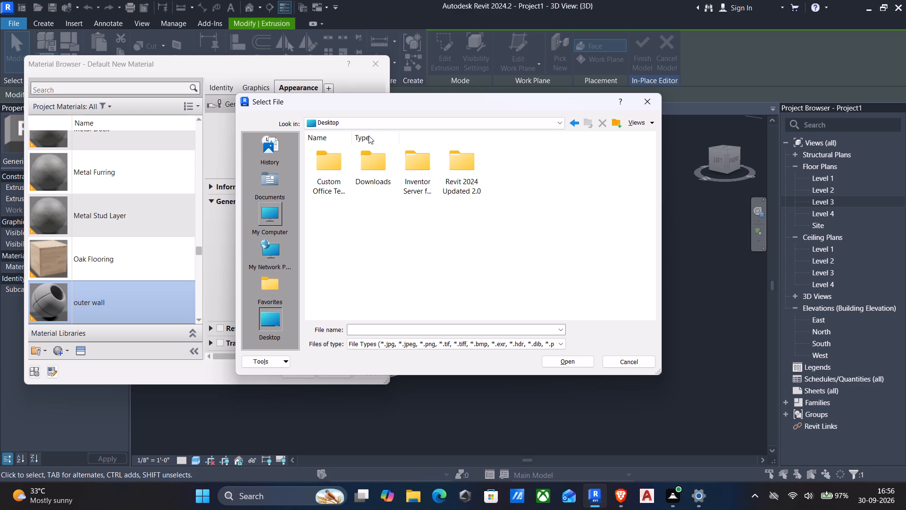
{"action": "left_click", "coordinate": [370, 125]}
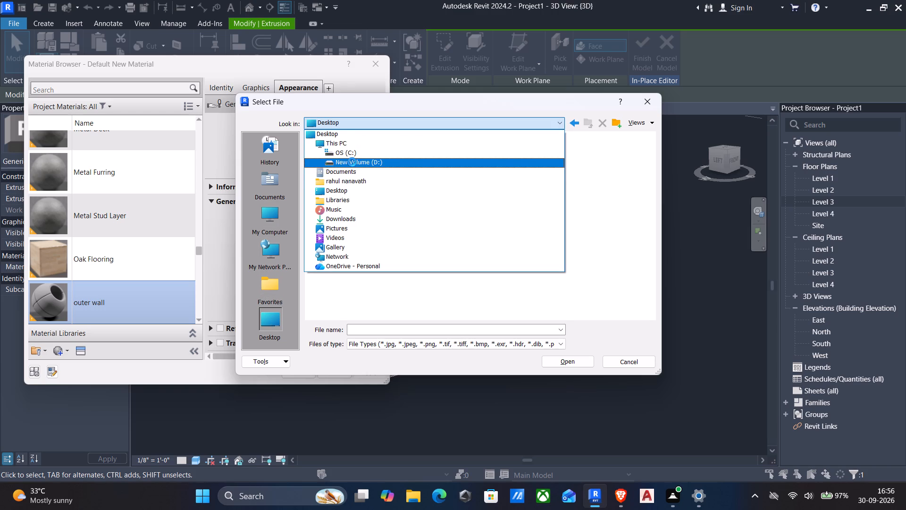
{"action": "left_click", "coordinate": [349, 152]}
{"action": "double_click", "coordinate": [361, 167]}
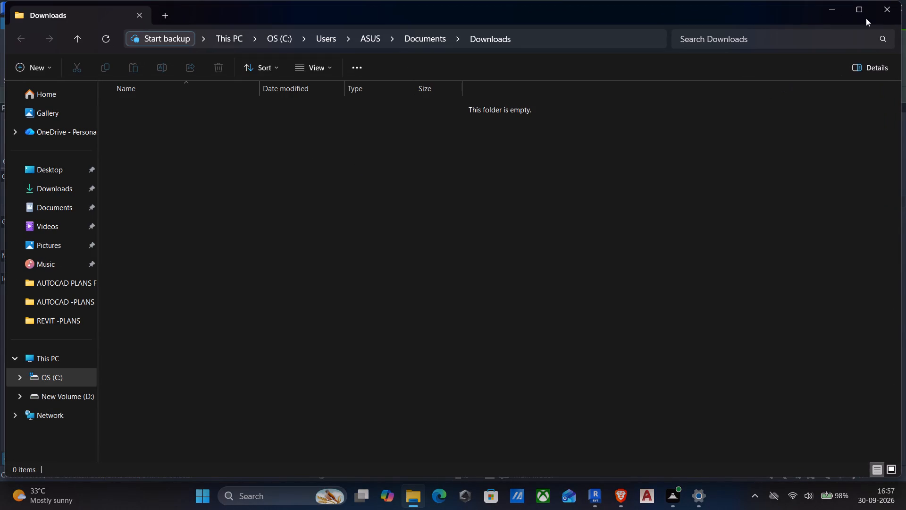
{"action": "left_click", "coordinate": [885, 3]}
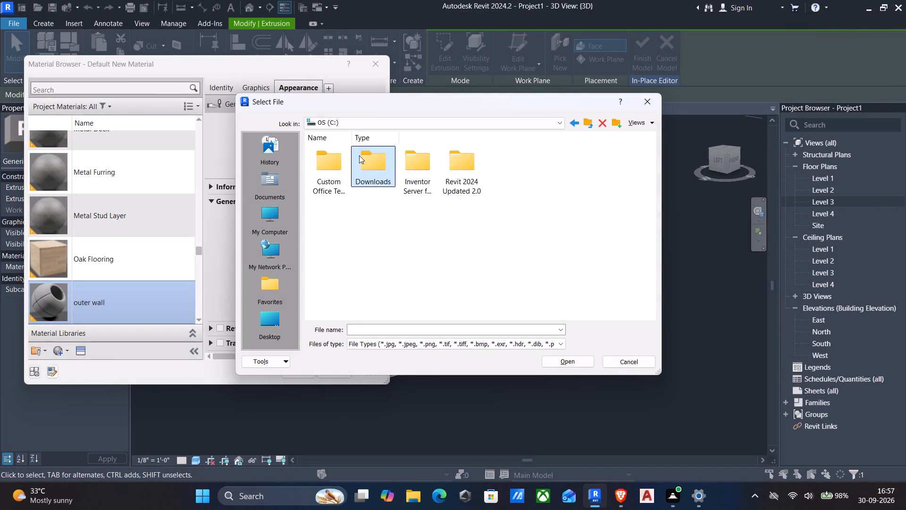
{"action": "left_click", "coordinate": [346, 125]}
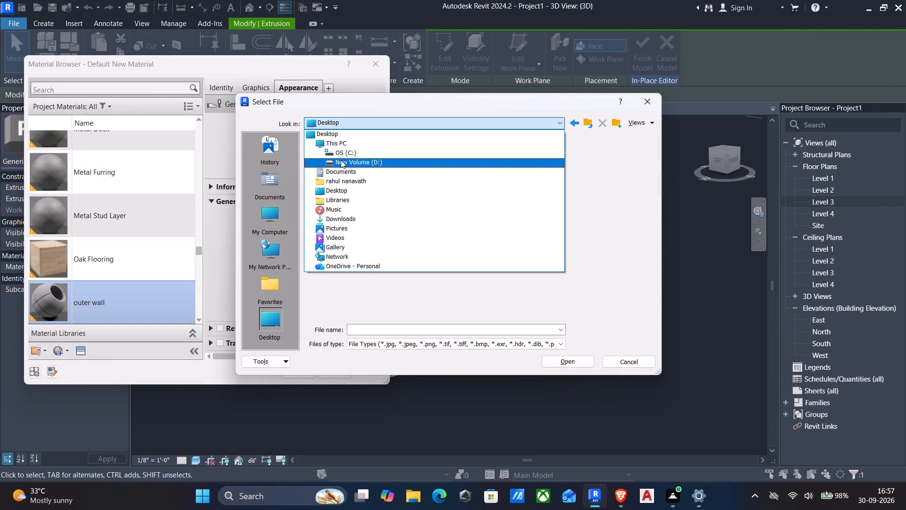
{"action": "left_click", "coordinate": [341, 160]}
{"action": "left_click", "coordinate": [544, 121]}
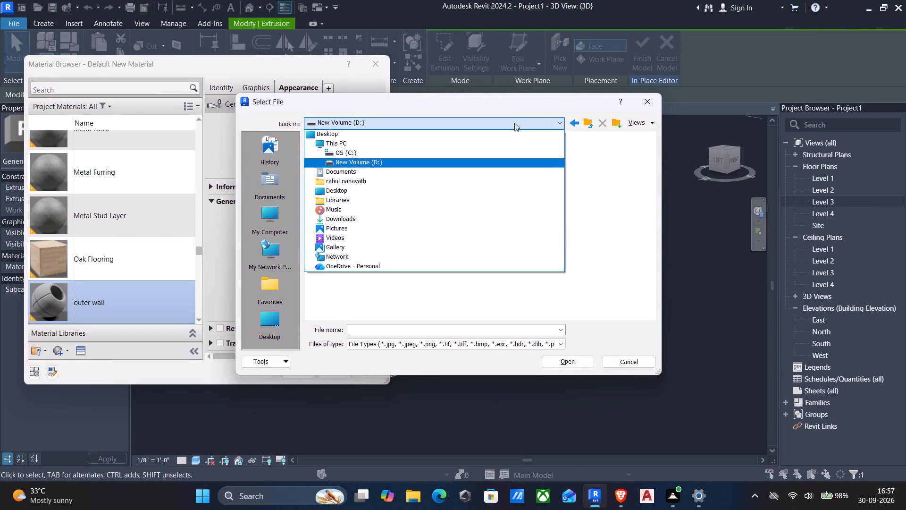
Load the texture image from the AUTOCAD PLANS FUJI folder in the ASUS user's Downloads as the outer wall appearance image.
{"action": "left_click", "coordinate": [338, 144]}
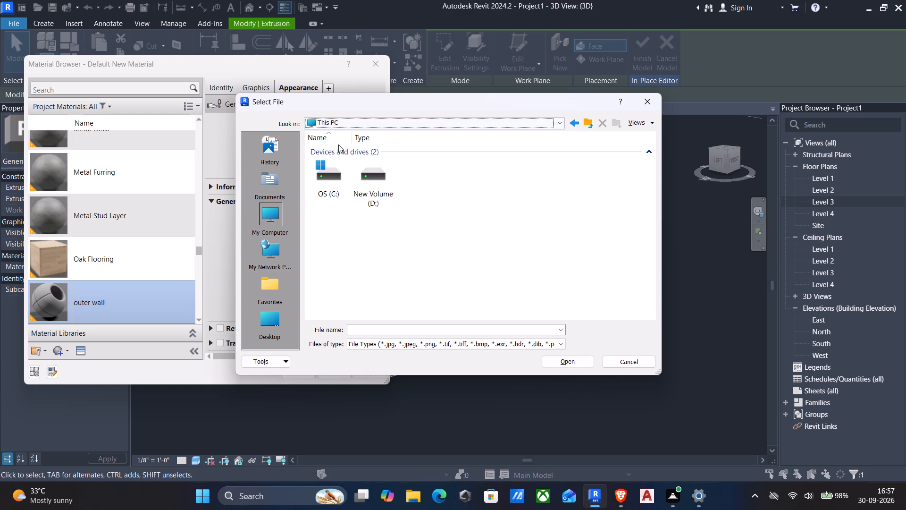
{"action": "double_click", "coordinate": [330, 182]}
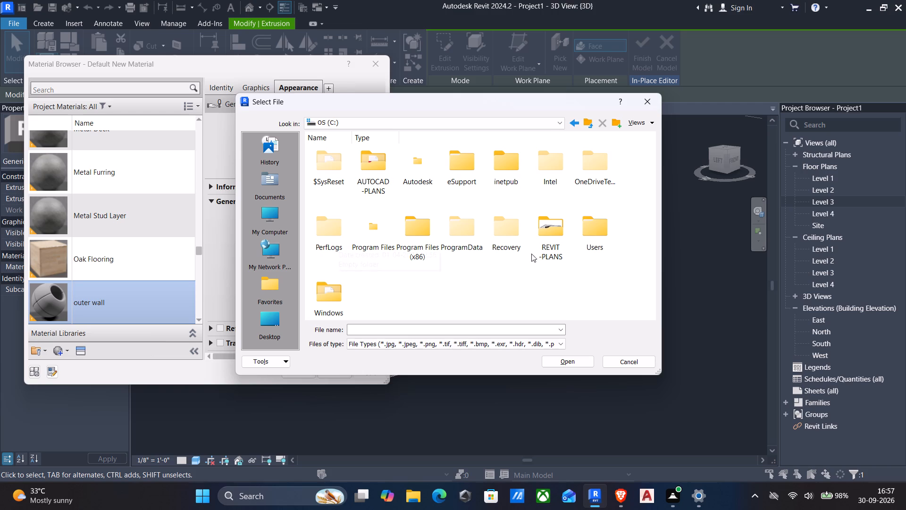
{"action": "double_click", "coordinate": [593, 236]}
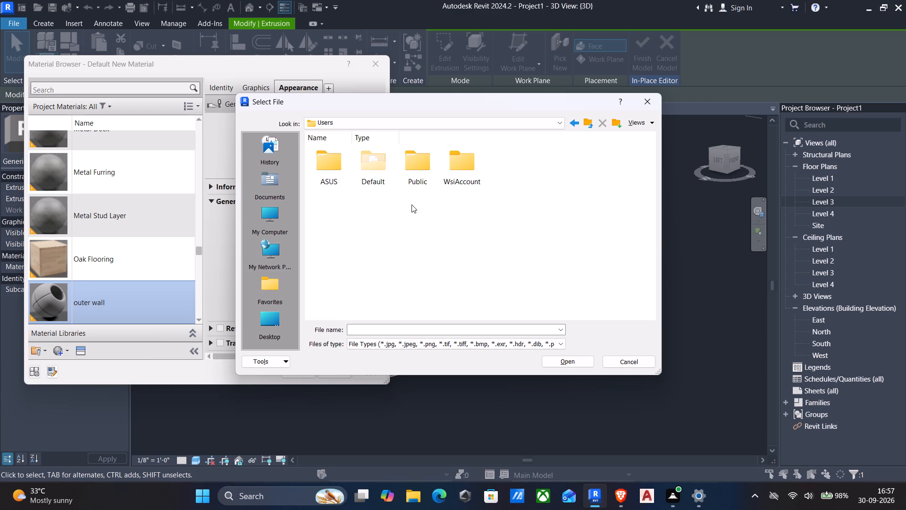
{"action": "double_click", "coordinate": [336, 162]}
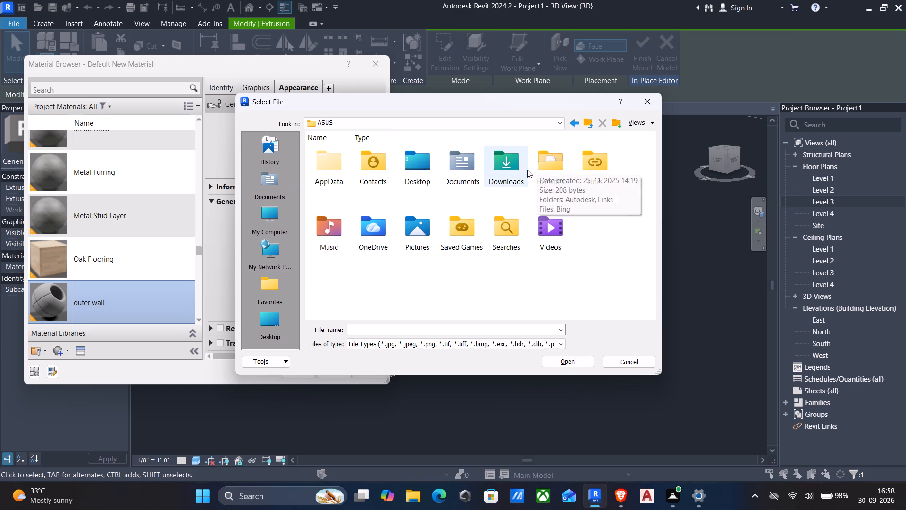
{"action": "double_click", "coordinate": [495, 167]}
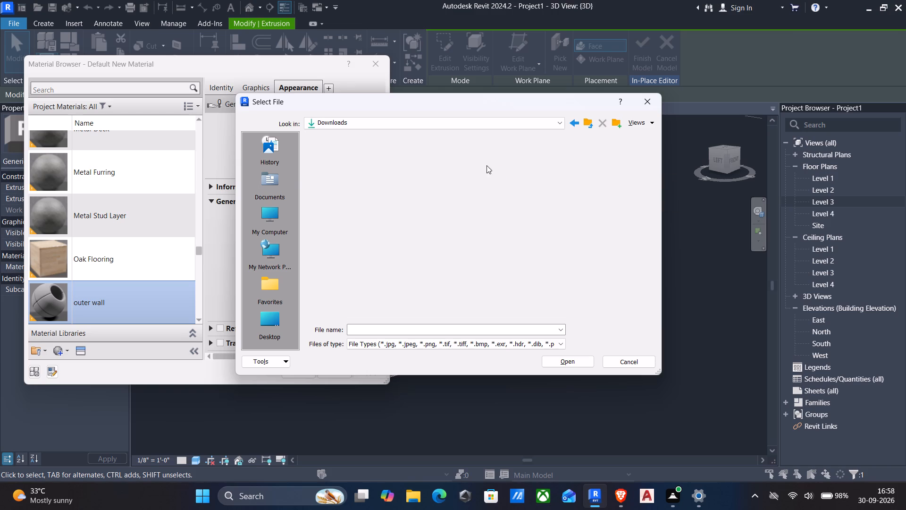
{"action": "double_click", "coordinate": [336, 166]}
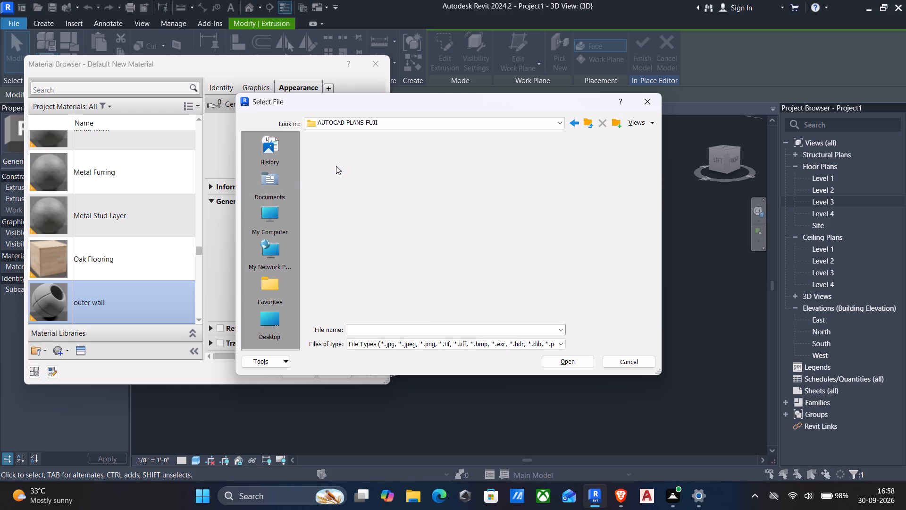
{"action": "left_click", "coordinate": [366, 155]}
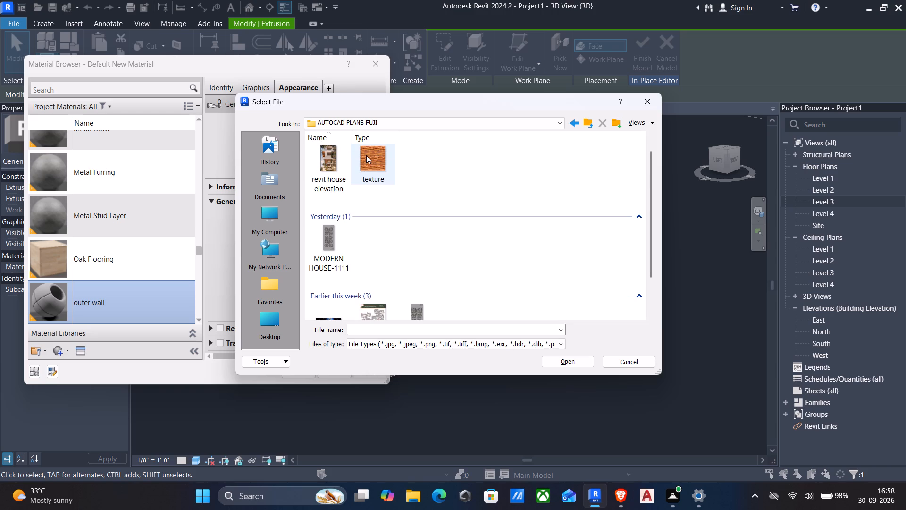
{"action": "left_click", "coordinate": [561, 357]}
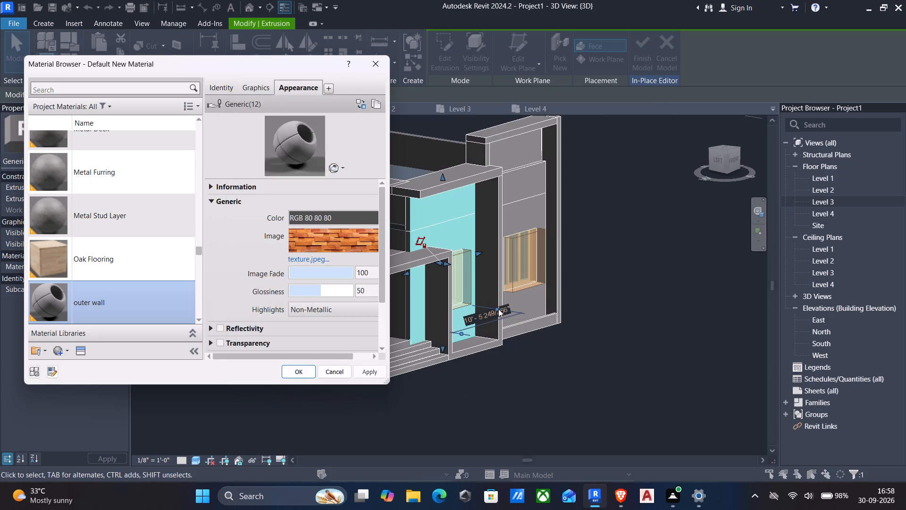
Set the texture's sample width to 7' and apply the outer wall material to the facing extrusion beside the porch.
{"action": "left_click", "coordinate": [371, 248]}
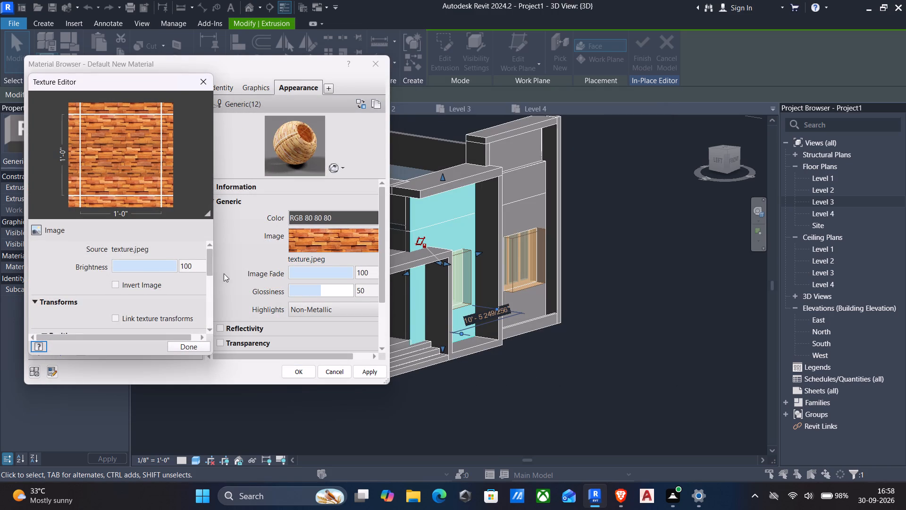
{"action": "left_click_drag", "start_coordinate": [208, 269], "coordinate": [210, 310]}
{"action": "left_click", "coordinate": [144, 286]}
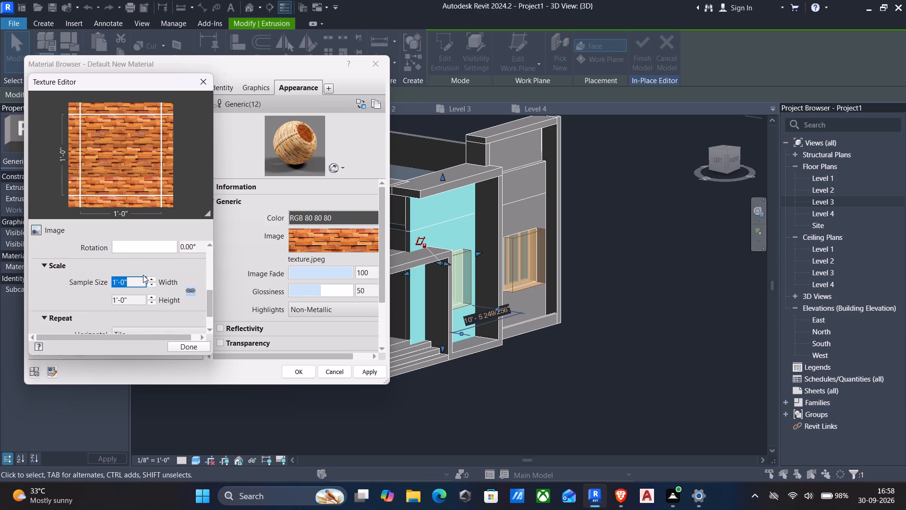
{"action": "type", "text": "7'"}
{"action": "left_click", "coordinate": [186, 351]}
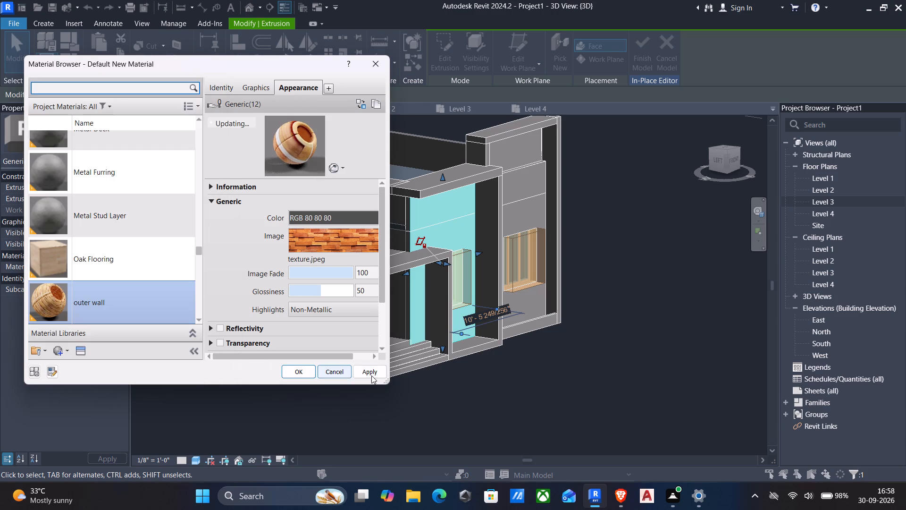
{"action": "left_click", "coordinate": [369, 370]}
{"action": "left_click", "coordinate": [307, 368]}
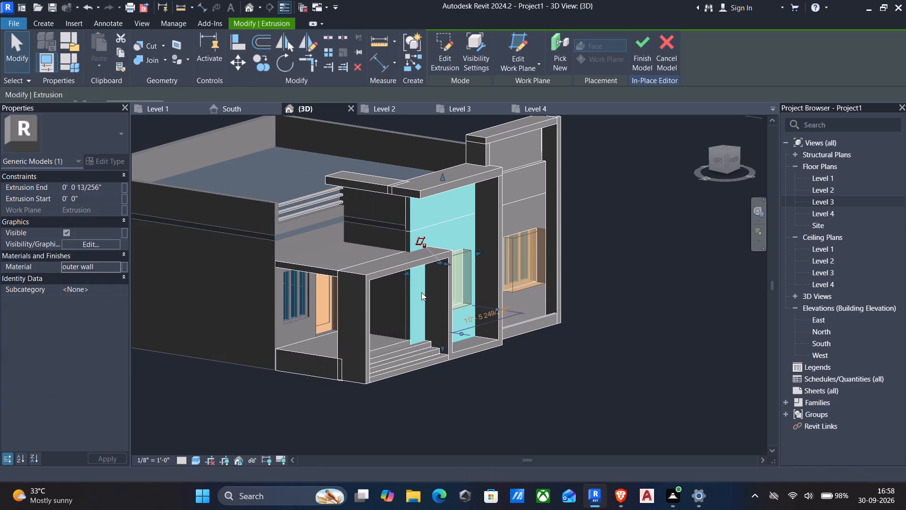
{"action": "key", "text": "Escape"}
Finish the in-place facade model and switch the 3D view to the Realistic visual style, dismissing the save reminder without saving.
{"action": "scroll", "coordinate": [414, 218], "scroll_direction": "up", "scroll_amount": 2}
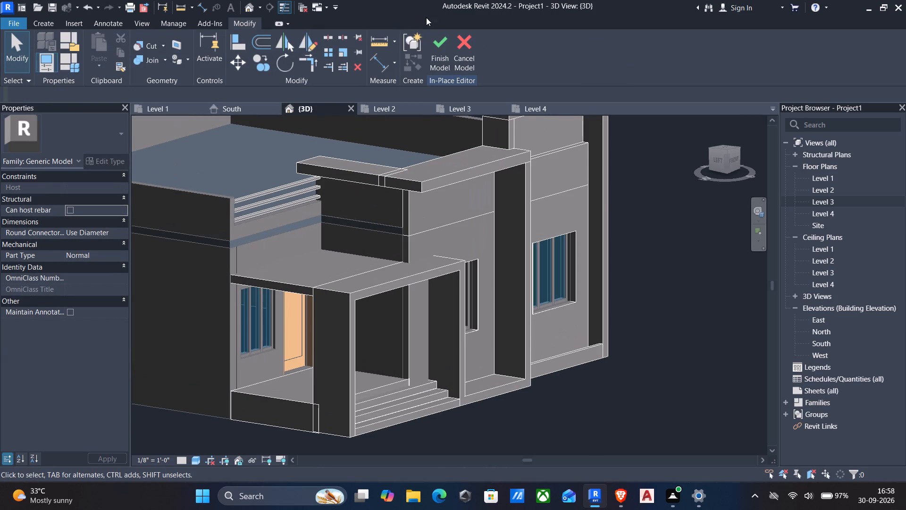
{"action": "left_click", "coordinate": [439, 42]}
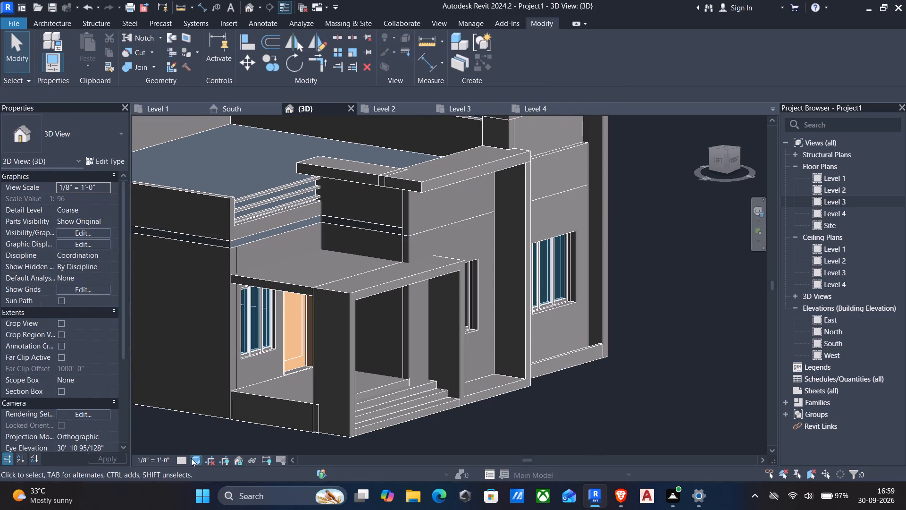
{"action": "left_click", "coordinate": [192, 458]}
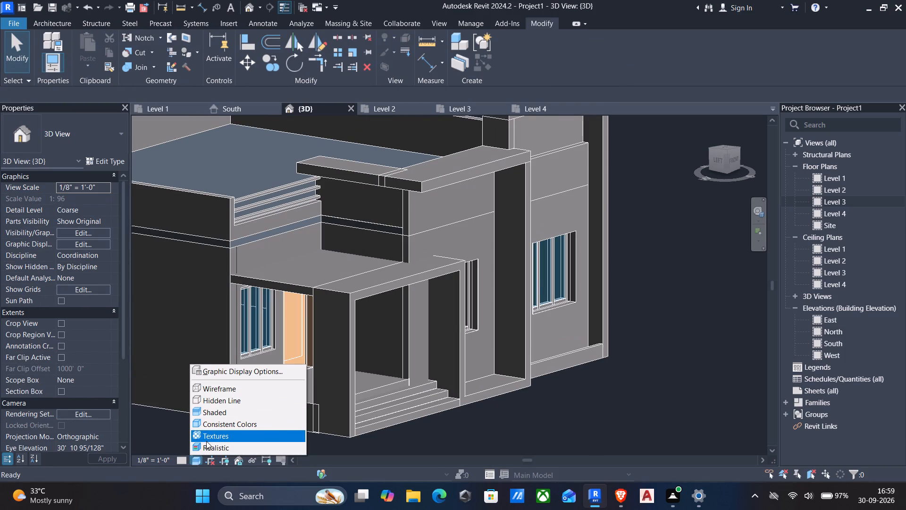
{"action": "left_click", "coordinate": [205, 449]}
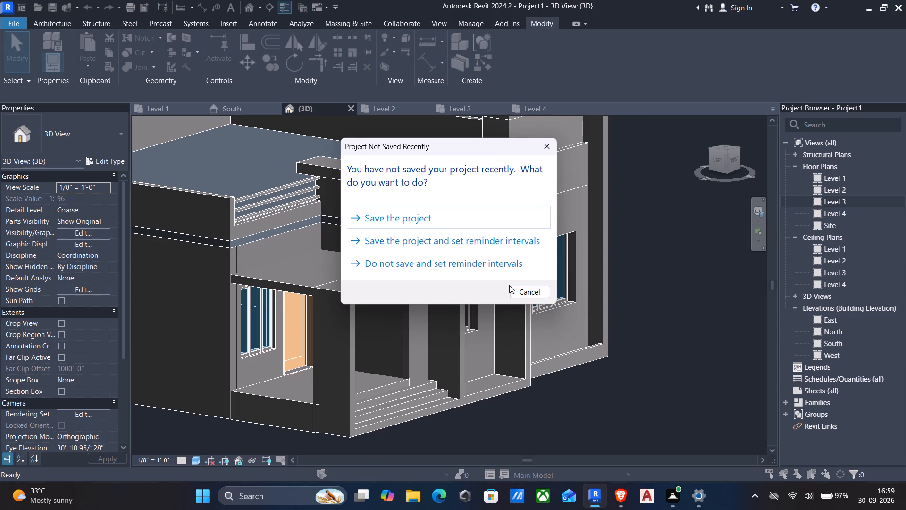
{"action": "left_click", "coordinate": [528, 289]}
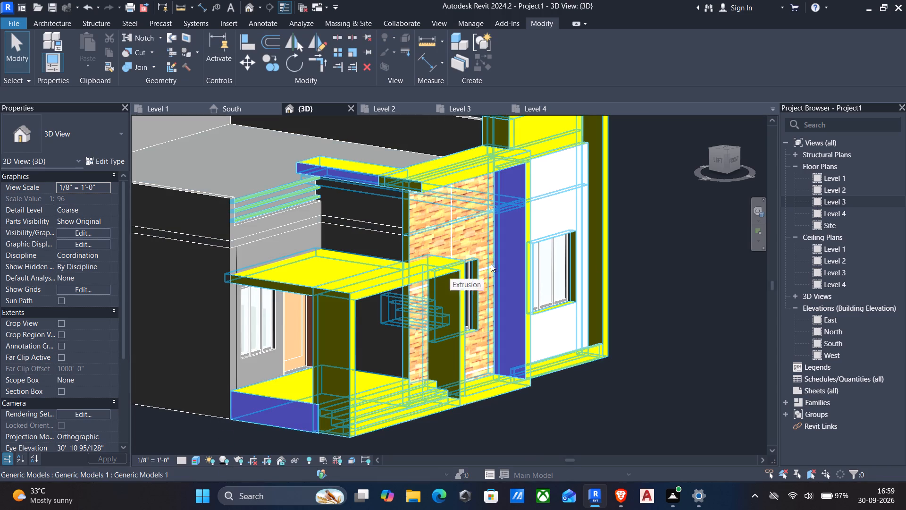
Examine the textured facing and the rest of the front facade from the front, both close up and as a whole.
{"action": "middle_click_drag", "start_coordinate": [636, 283], "coordinate": [505, 238], "text": "shift"}
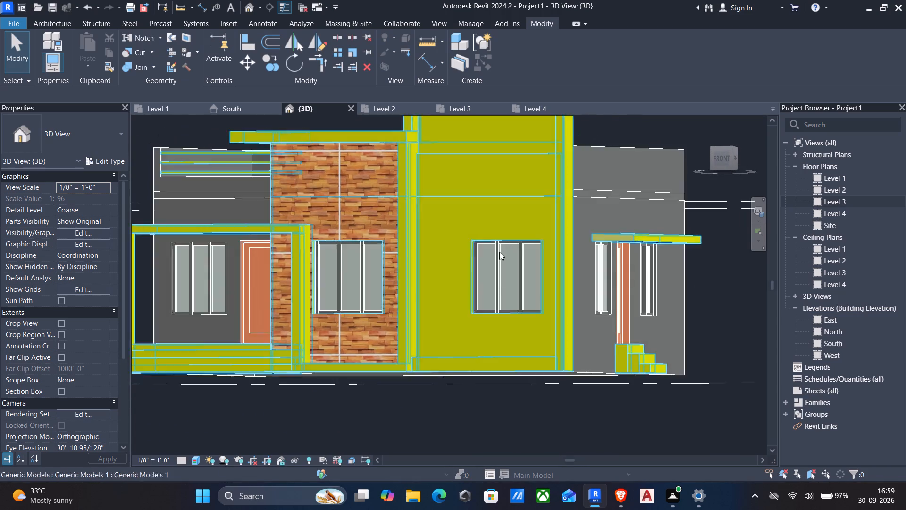
{"action": "scroll", "coordinate": [499, 261], "scroll_direction": "down", "scroll_amount": 3}
{"action": "middle_click_drag", "start_coordinate": [474, 323], "coordinate": [492, 350], "text": "shift"}
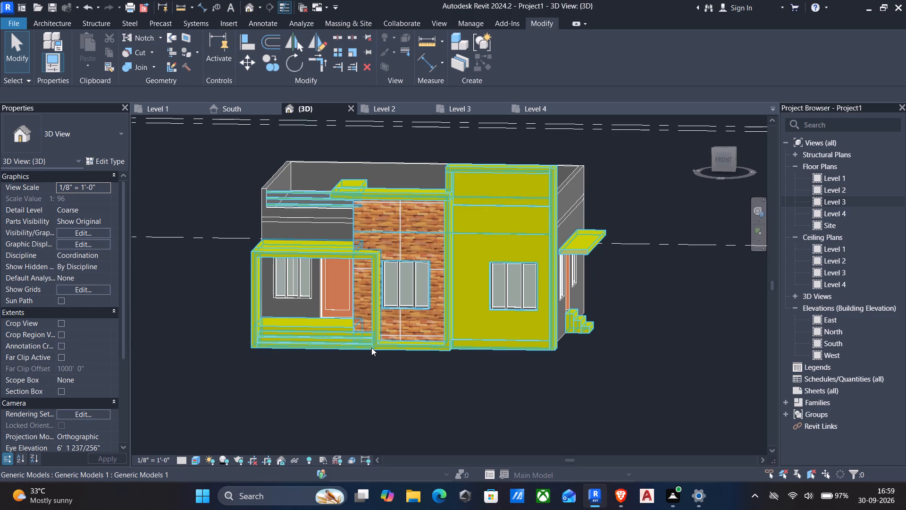
{"action": "scroll", "coordinate": [363, 319], "scroll_direction": "up", "scroll_amount": 4}
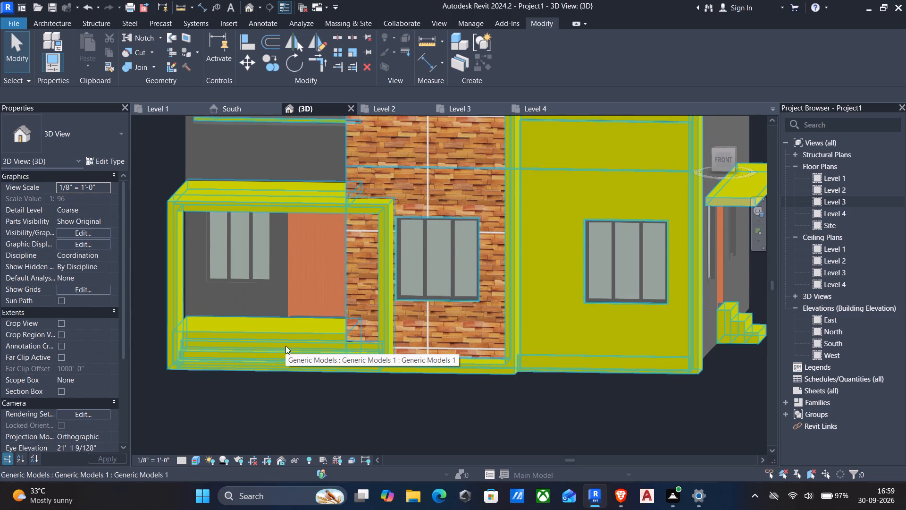
{"action": "key", "text": "Escape"}
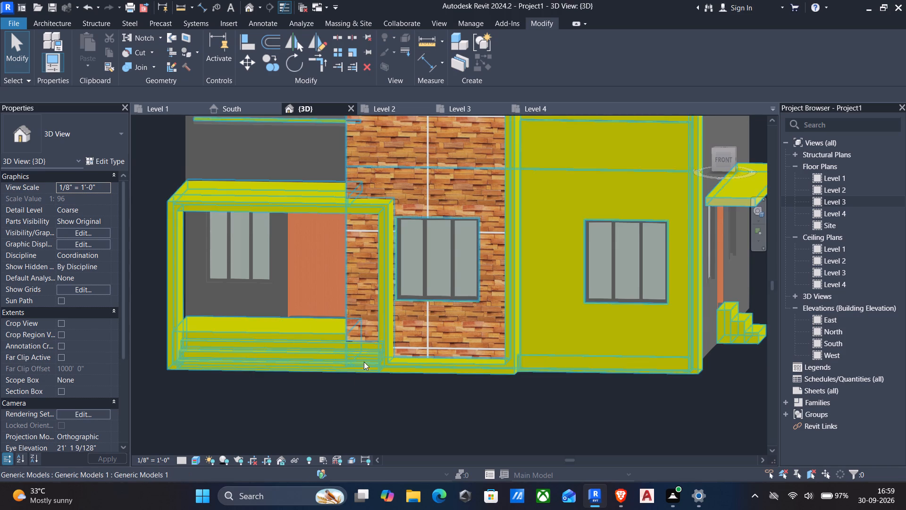
{"action": "scroll", "coordinate": [381, 352], "scroll_direction": "down", "scroll_amount": 4}
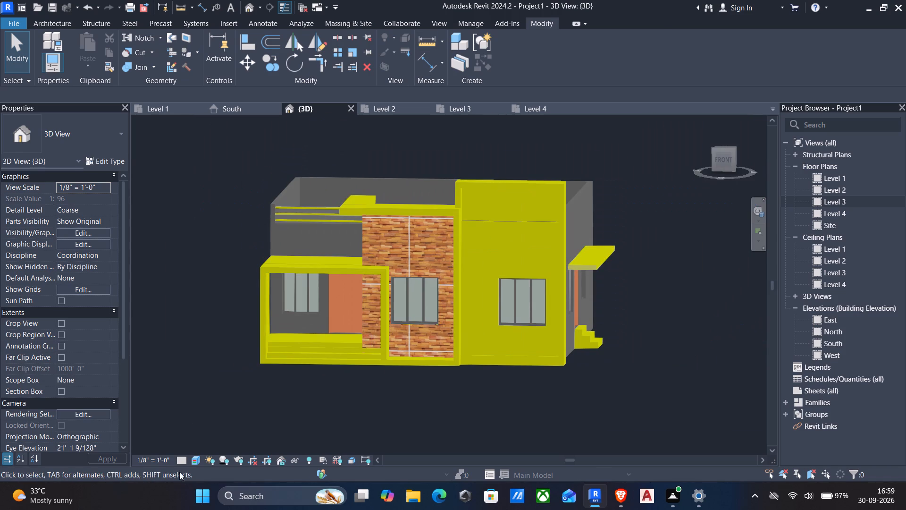
Switch the 3D view to the Shaded visual style and open the facade model for in-place editing.
{"action": "left_click", "coordinate": [194, 459]}
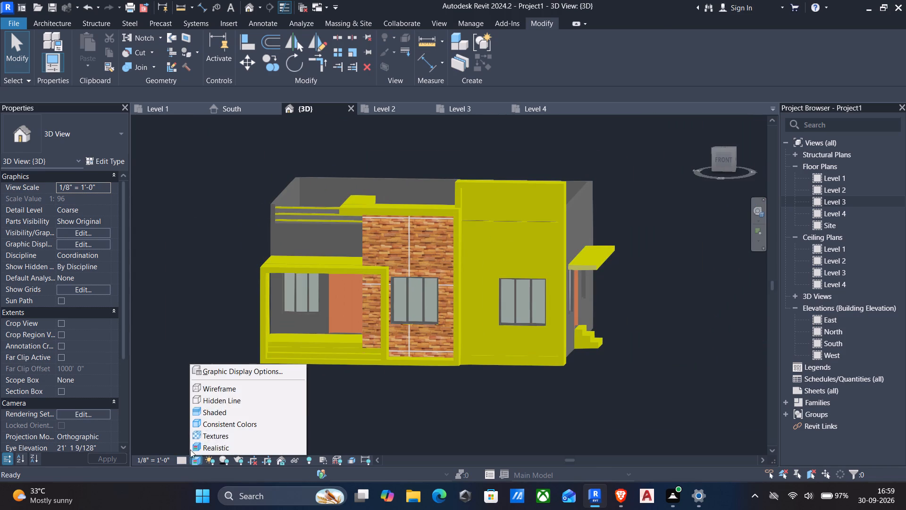
{"action": "left_click", "coordinate": [212, 411]}
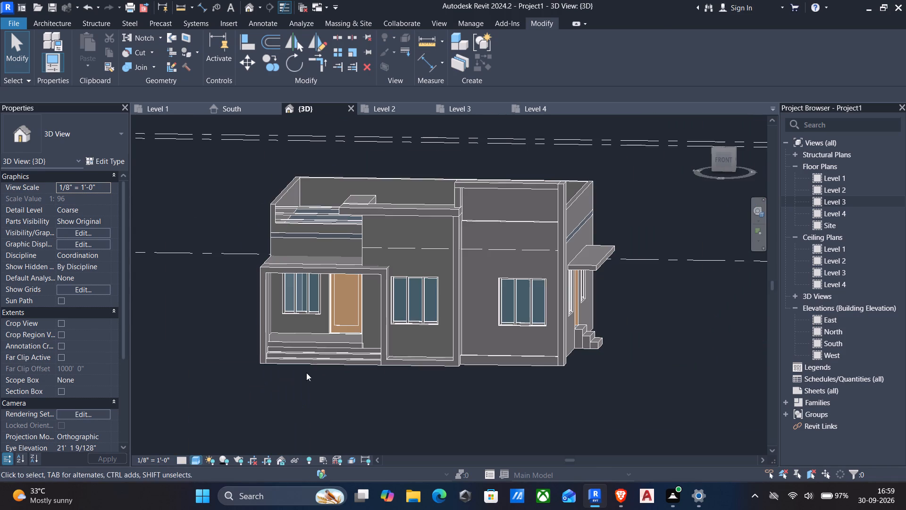
{"action": "scroll", "coordinate": [367, 339], "scroll_direction": "up", "scroll_amount": 4}
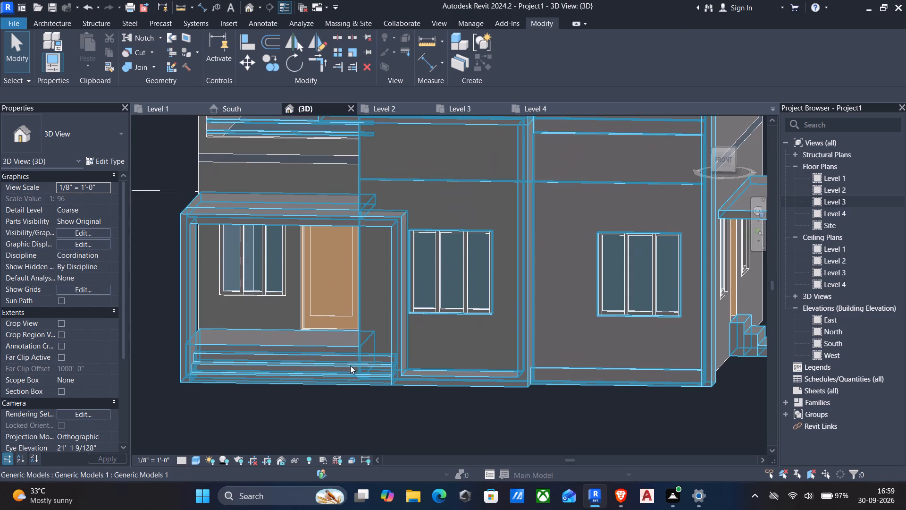
{"action": "left_click", "coordinate": [369, 374]}
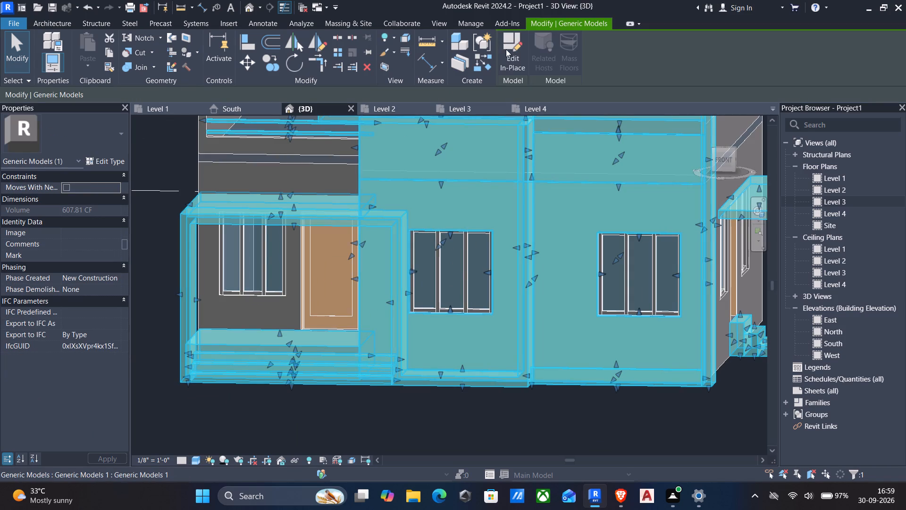
{"action": "left_click", "coordinate": [512, 58]}
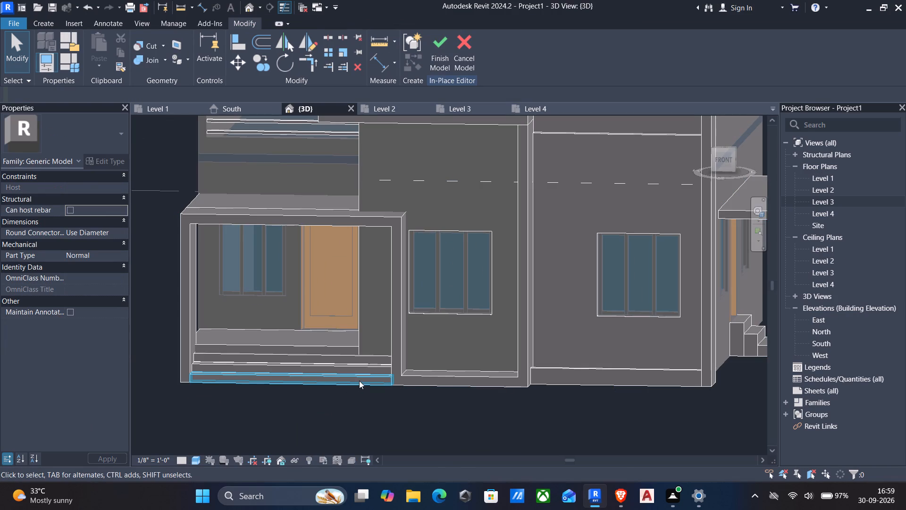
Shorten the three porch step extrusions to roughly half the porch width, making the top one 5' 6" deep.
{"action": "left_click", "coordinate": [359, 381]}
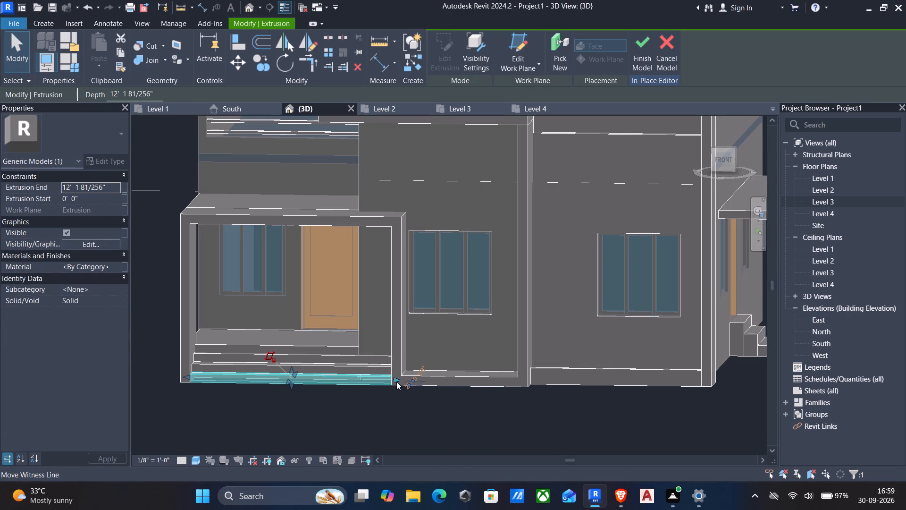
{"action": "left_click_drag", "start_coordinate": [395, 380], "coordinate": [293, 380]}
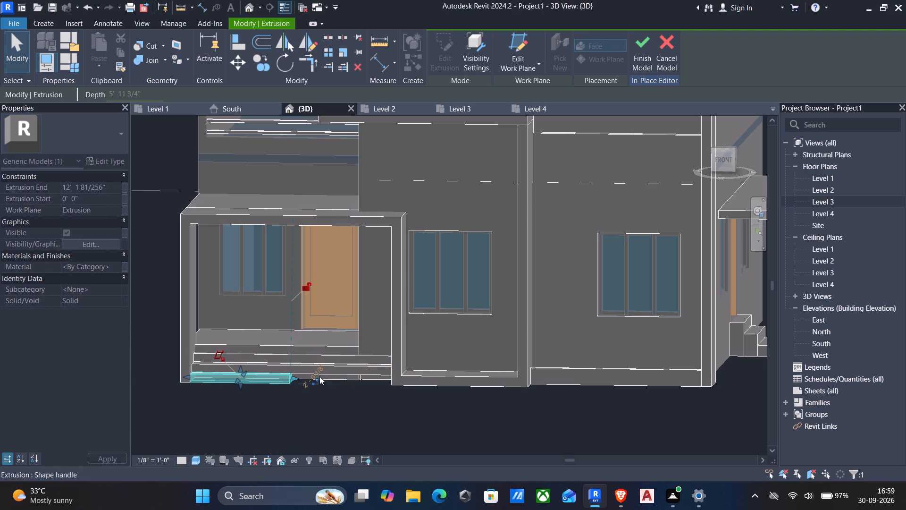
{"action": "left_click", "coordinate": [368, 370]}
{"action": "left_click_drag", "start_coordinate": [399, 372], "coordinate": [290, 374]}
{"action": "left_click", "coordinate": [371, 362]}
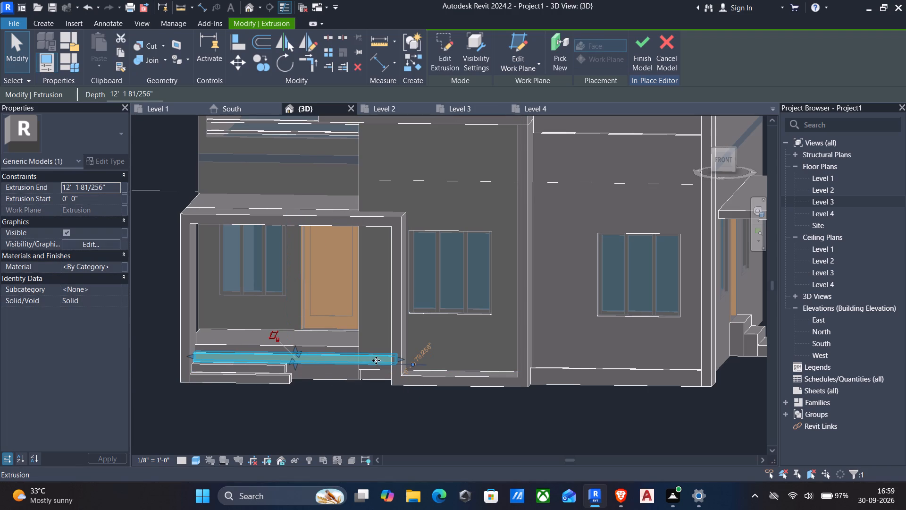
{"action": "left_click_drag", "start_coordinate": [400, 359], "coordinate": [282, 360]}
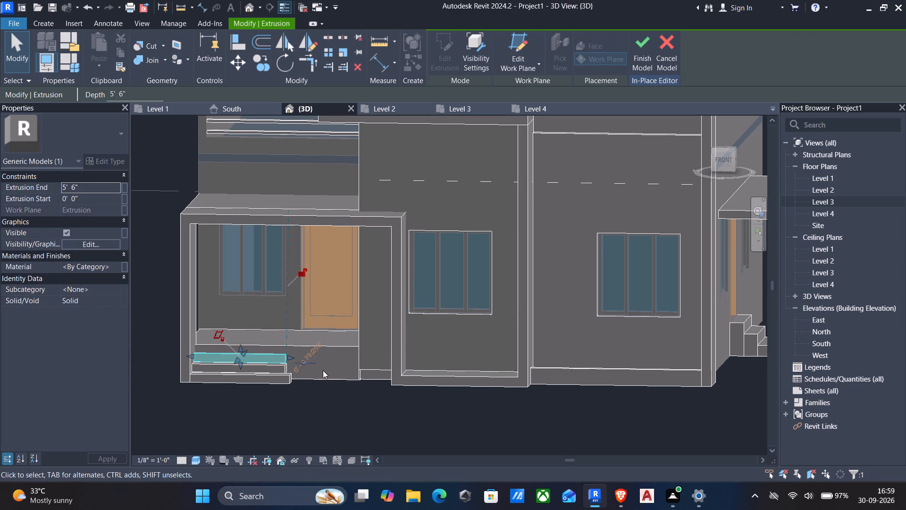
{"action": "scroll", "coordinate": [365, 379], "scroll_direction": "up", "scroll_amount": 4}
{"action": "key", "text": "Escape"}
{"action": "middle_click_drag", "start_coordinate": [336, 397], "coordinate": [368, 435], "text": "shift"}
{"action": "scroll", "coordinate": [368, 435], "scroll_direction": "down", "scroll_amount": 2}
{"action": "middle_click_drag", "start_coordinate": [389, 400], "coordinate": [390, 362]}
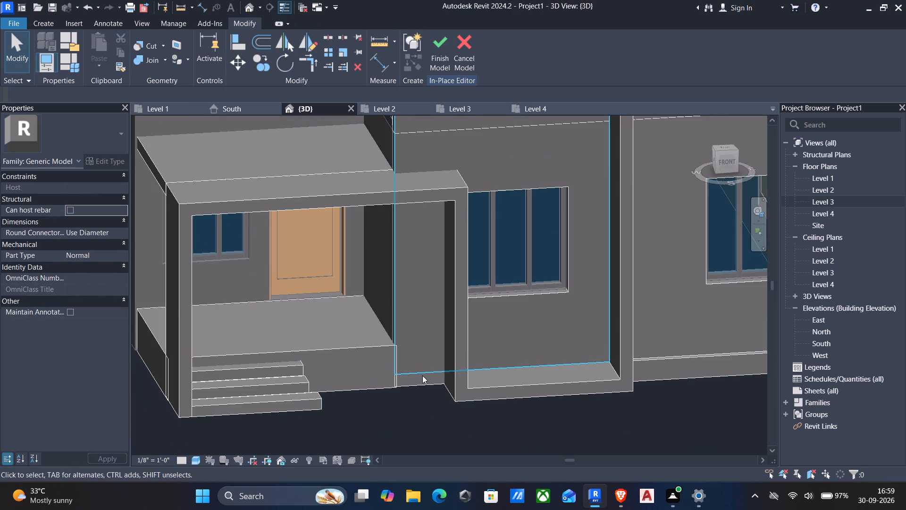
Extend the lower edge of the outer wall facing beside the porch down to the base of the porch platform.
{"action": "left_click", "coordinate": [419, 372]}
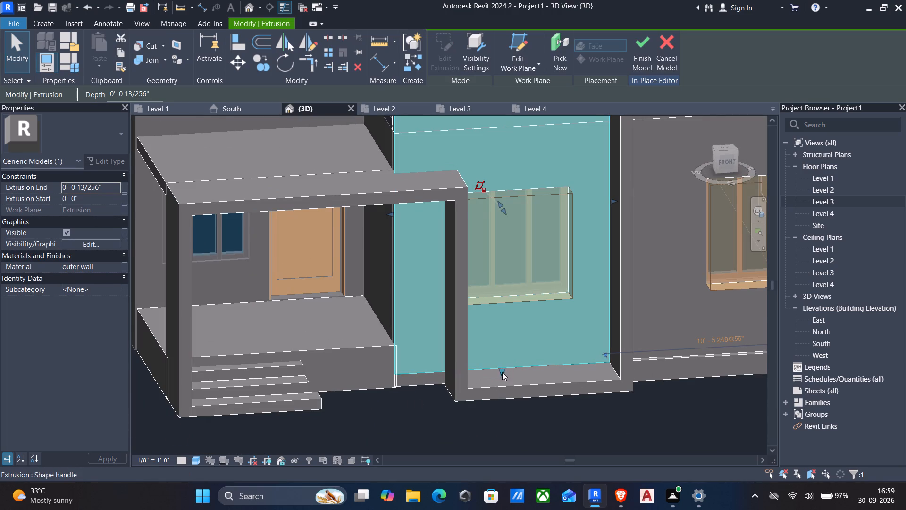
{"action": "left_click_drag", "start_coordinate": [502, 372], "coordinate": [503, 382]}
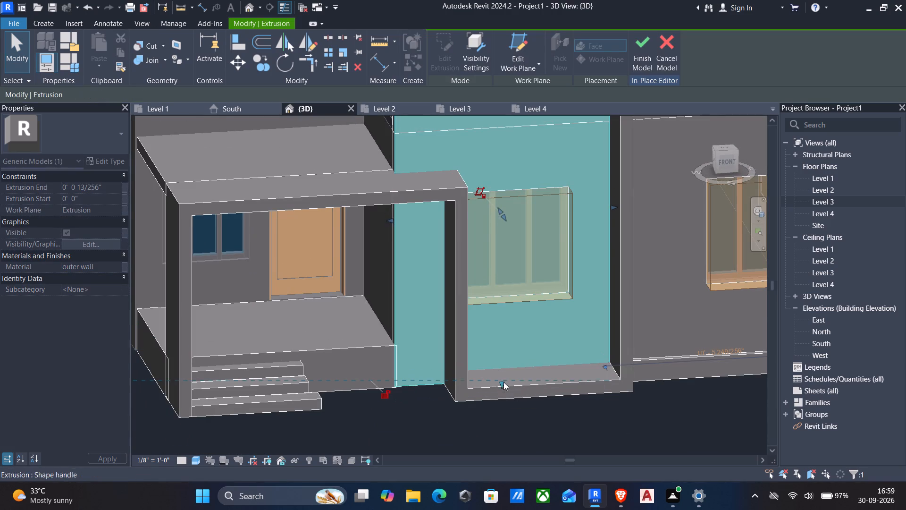
{"action": "key", "text": "Escape"}
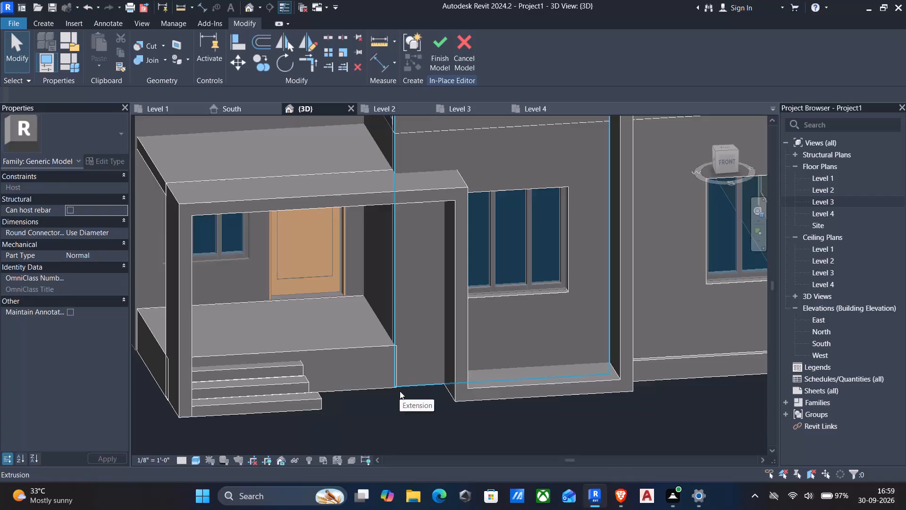
Align the free ends of the three porch steps with the side of the wall facing and finish the in-place model.
{"action": "type", "text": "al"}
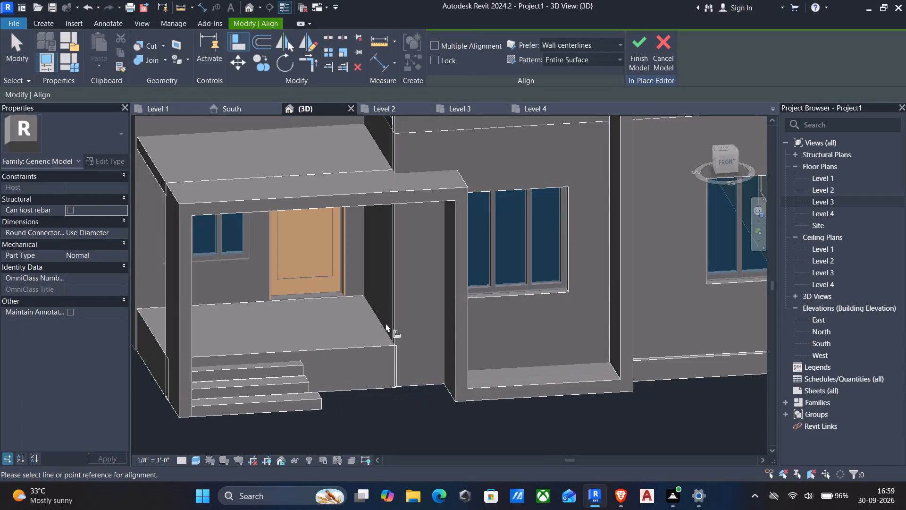
{"action": "scroll", "coordinate": [386, 323], "scroll_direction": "up", "scroll_amount": 3}
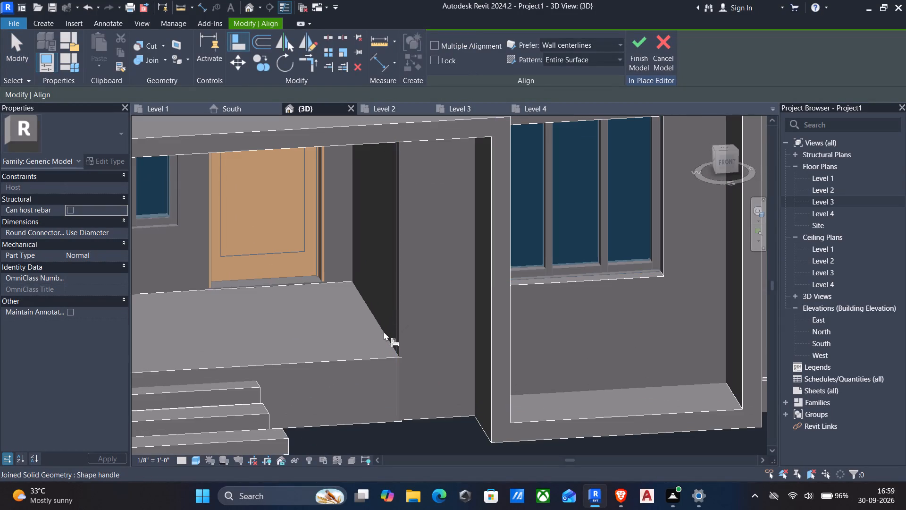
{"action": "middle_click_drag", "start_coordinate": [384, 332], "coordinate": [443, 326], "text": "shift"}
{"action": "scroll", "coordinate": [443, 326], "scroll_direction": "down", "scroll_amount": 3}
{"action": "middle_click_drag", "start_coordinate": [451, 331], "coordinate": [389, 289]}
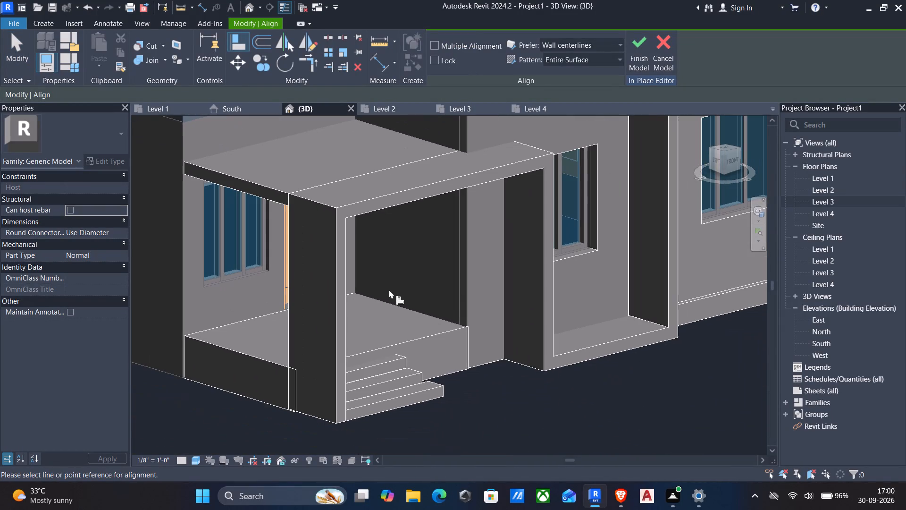
{"action": "scroll", "coordinate": [455, 291], "scroll_direction": "down", "scroll_amount": 4}
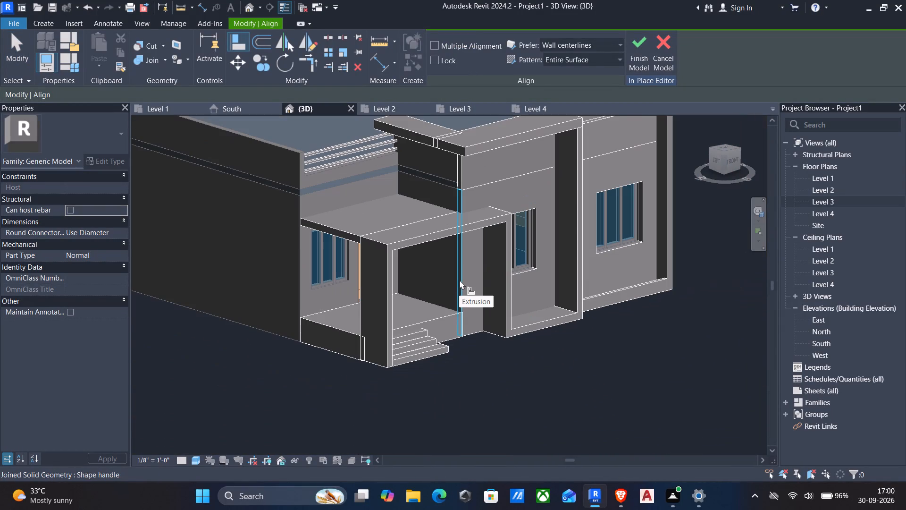
{"action": "left_click", "coordinate": [458, 282]}
{"action": "scroll", "coordinate": [457, 300], "scroll_direction": "down", "scroll_amount": 2}
{"action": "middle_click_drag", "start_coordinate": [463, 311], "coordinate": [461, 311], "text": "shift"}
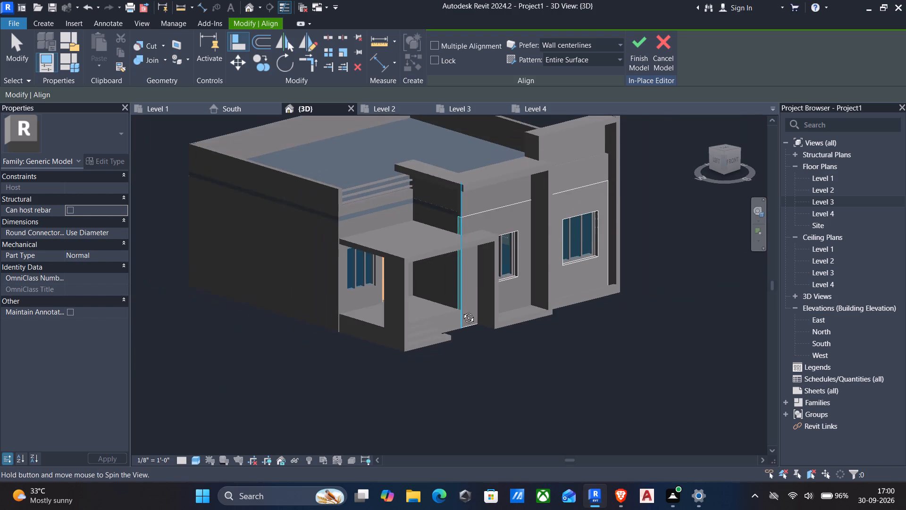
{"action": "middle_click_drag", "start_coordinate": [461, 311], "coordinate": [283, 281], "text": "shift"}
{"action": "scroll", "coordinate": [379, 284], "scroll_direction": "up", "scroll_amount": 8}
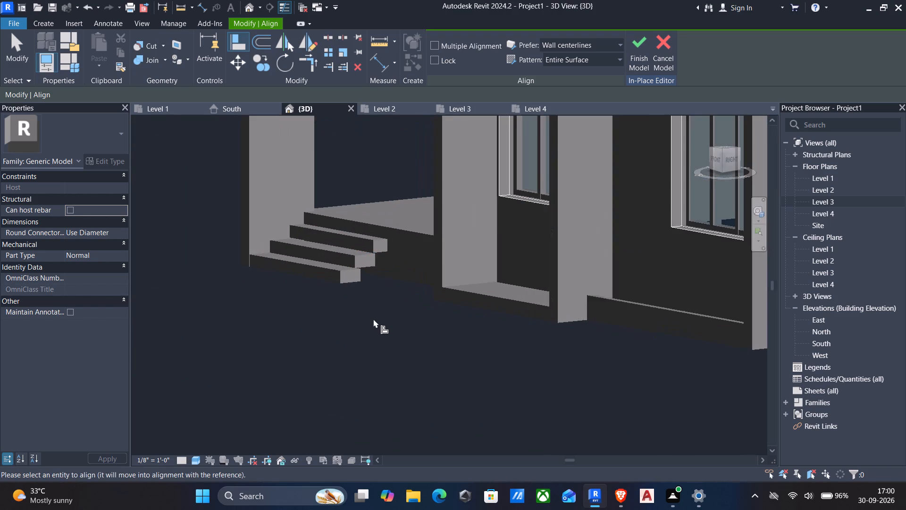
{"action": "left_click", "coordinate": [352, 275], "text": "ctrl"}
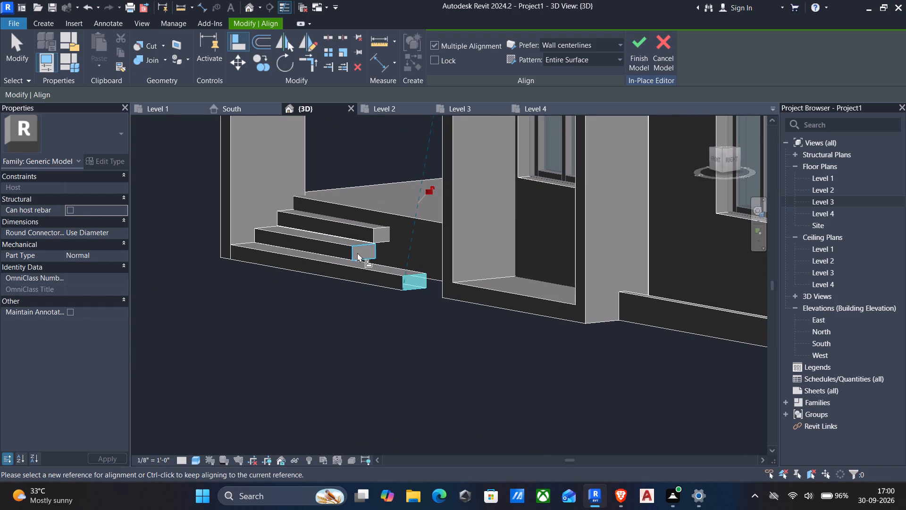
{"action": "left_click", "coordinate": [359, 250], "text": "ctrl"}
{"action": "left_click", "coordinate": [378, 233], "text": "ctrl"}
{"action": "scroll", "coordinate": [382, 290], "scroll_direction": "down", "scroll_amount": 3, "text": "ctrl"}
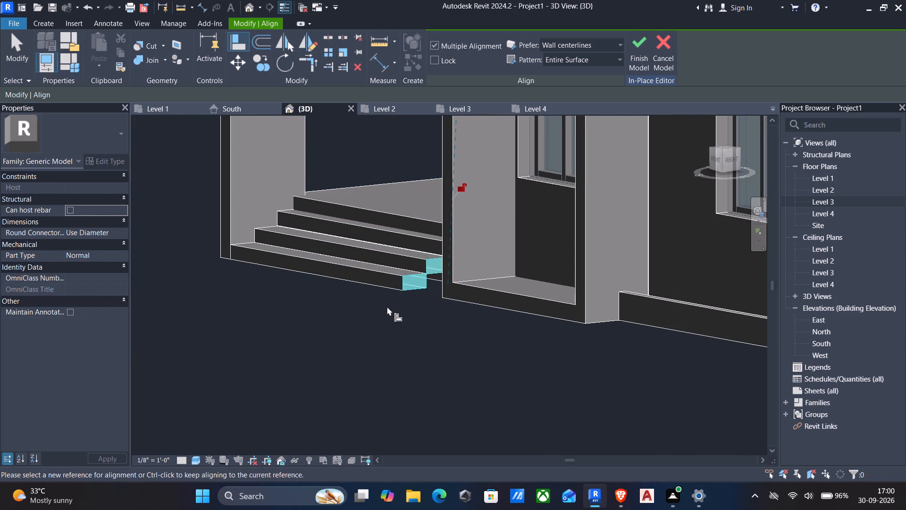
{"action": "key", "text": "Escape"}
{"action": "scroll", "coordinate": [390, 328], "scroll_direction": "down", "scroll_amount": 3}
{"action": "middle_click_drag", "start_coordinate": [390, 328], "coordinate": [453, 362], "text": "shift"}
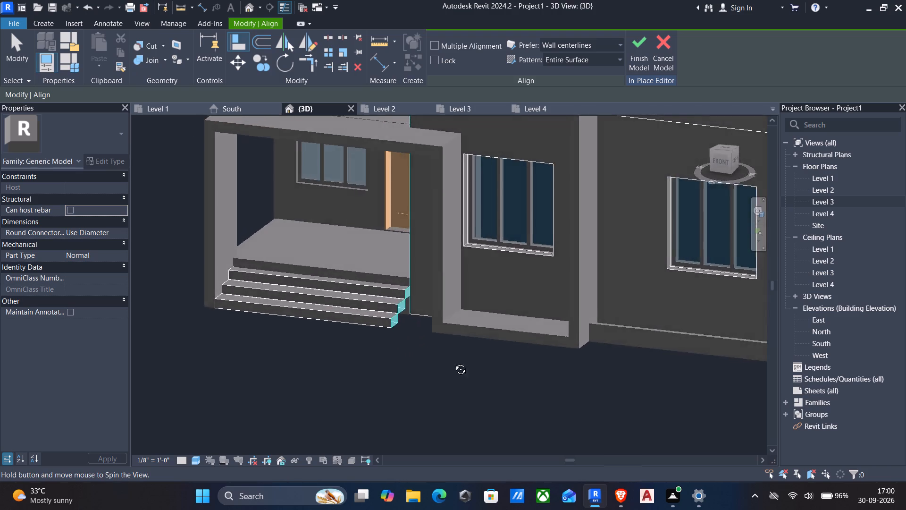
{"action": "middle_click_drag", "start_coordinate": [453, 362], "coordinate": [473, 376], "text": "shift"}
{"action": "scroll", "coordinate": [426, 326], "scroll_direction": "down", "scroll_amount": 2}
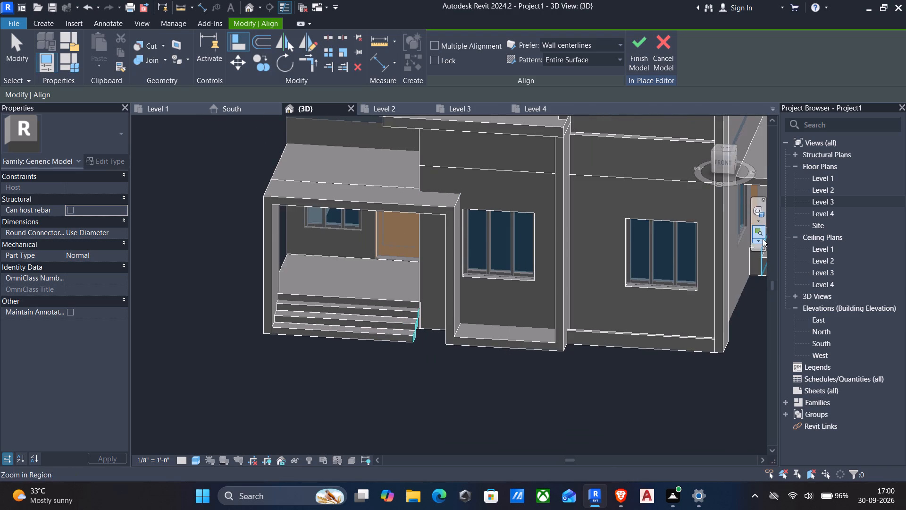
{"action": "left_click", "coordinate": [631, 43]}
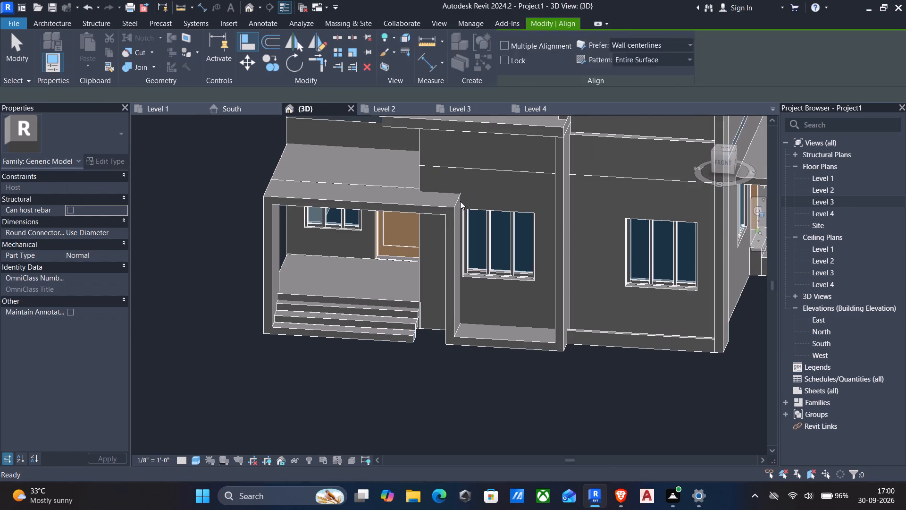
Check the front facade in the Realistic visual style and return the view to Shaded.
{"action": "scroll", "coordinate": [424, 221], "scroll_direction": "down", "scroll_amount": 3}
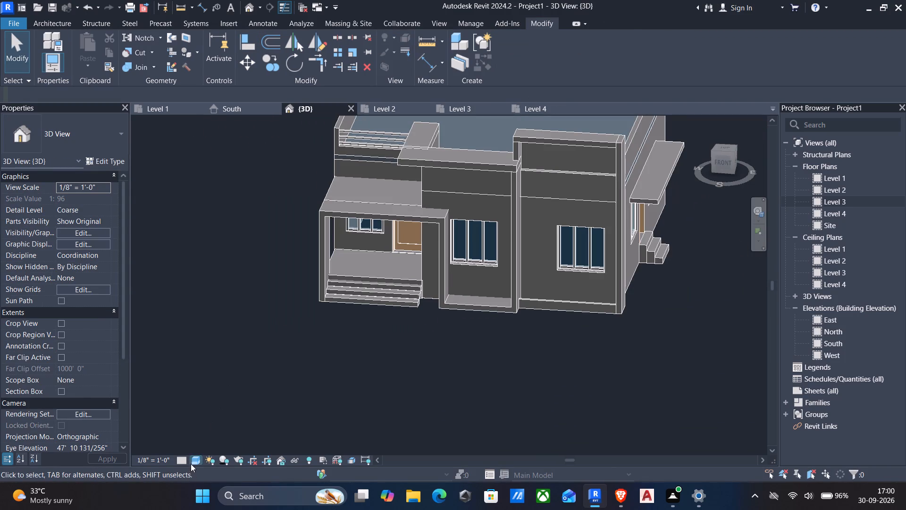
{"action": "left_click", "coordinate": [194, 459]}
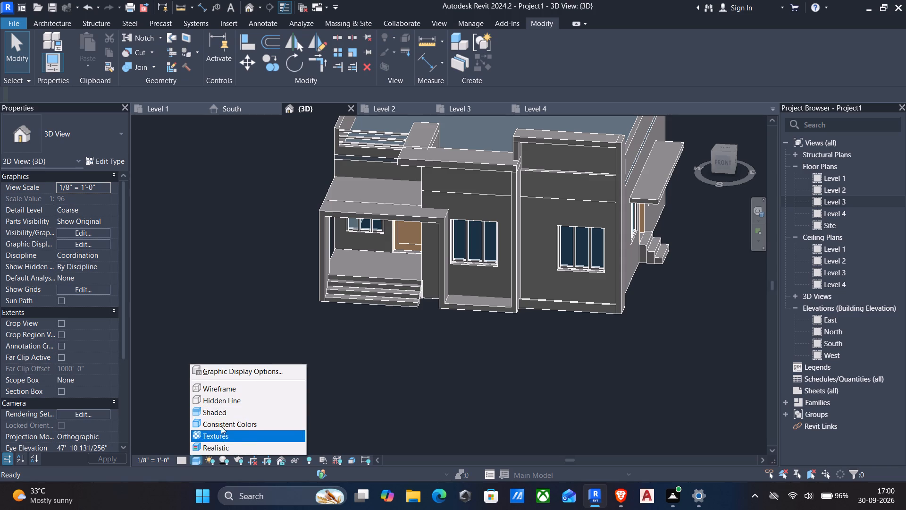
{"action": "left_click", "coordinate": [218, 444]}
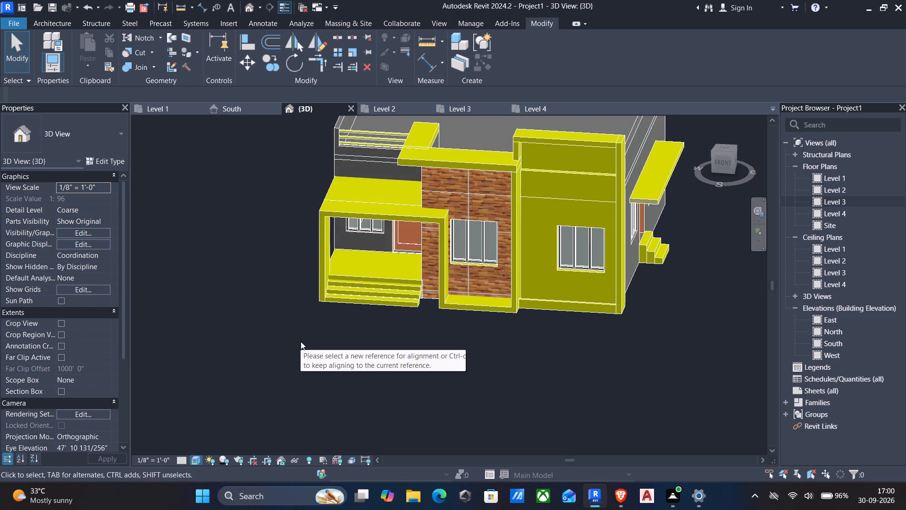
{"action": "left_click", "coordinate": [196, 459]}
{"action": "left_click", "coordinate": [207, 408]}
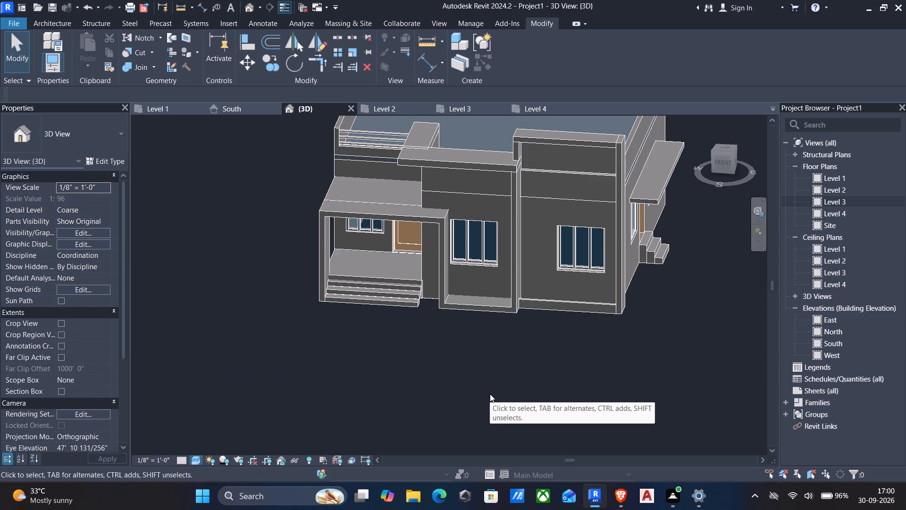
Edit the facade model in place and open the material selection for the stepped frame extrusion around the porch and front window.
{"action": "left_click", "coordinate": [428, 222]}
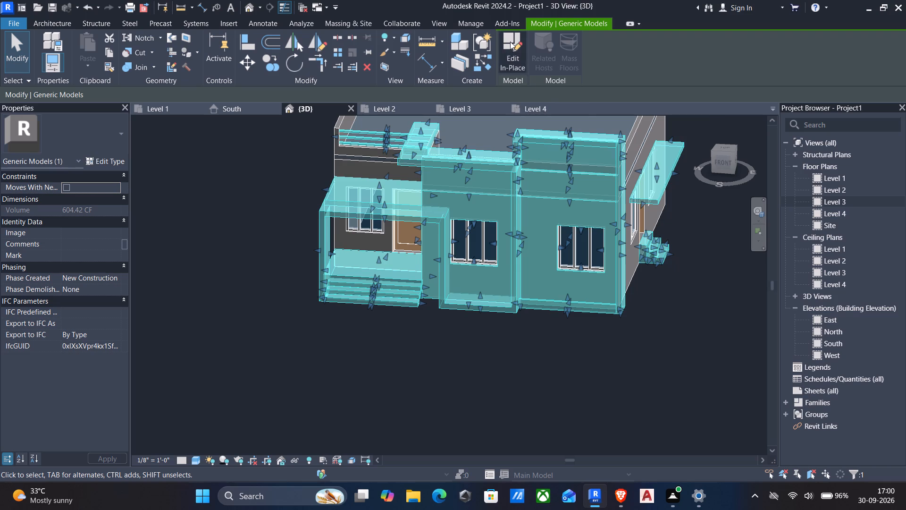
{"action": "left_click", "coordinate": [517, 51]}
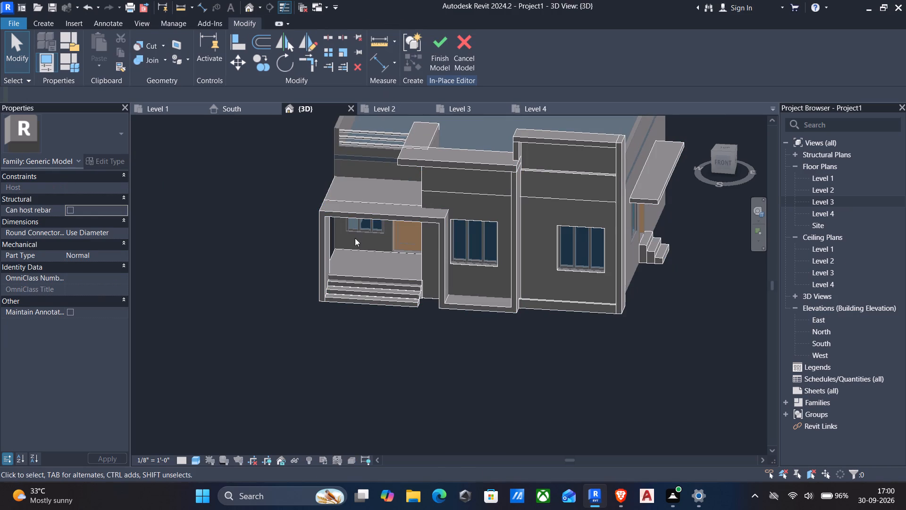
{"action": "left_click", "coordinate": [363, 213]}
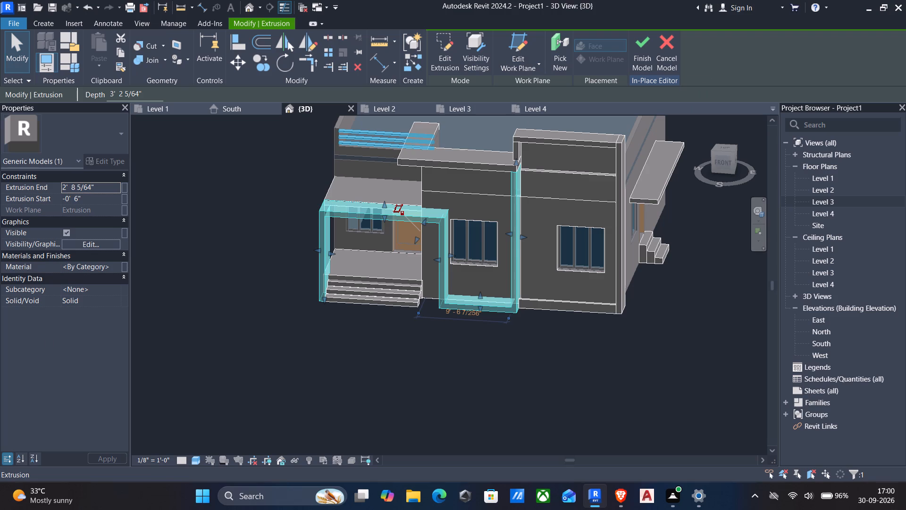
{"action": "left_click", "coordinate": [117, 264]}
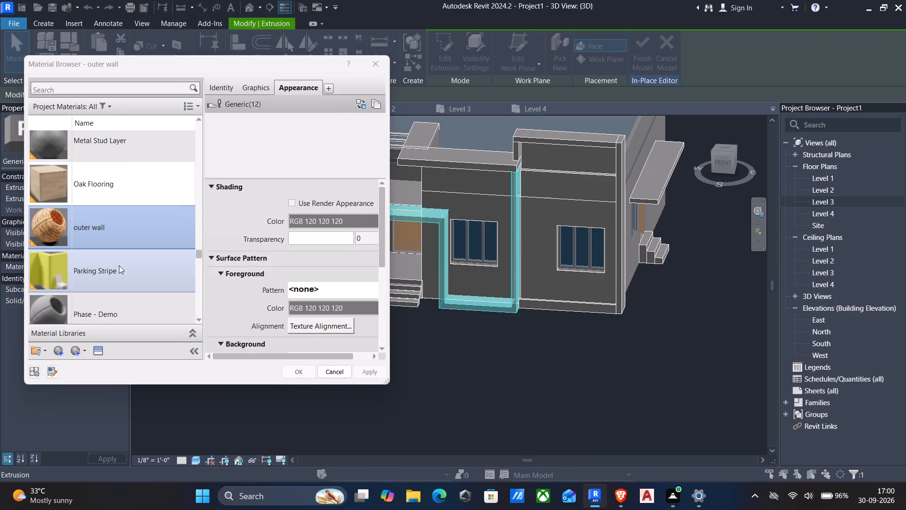
Look through the project materials for one to use on the frame extrusion.
{"action": "scroll", "coordinate": [132, 270], "scroll_direction": "up", "scroll_amount": 14}
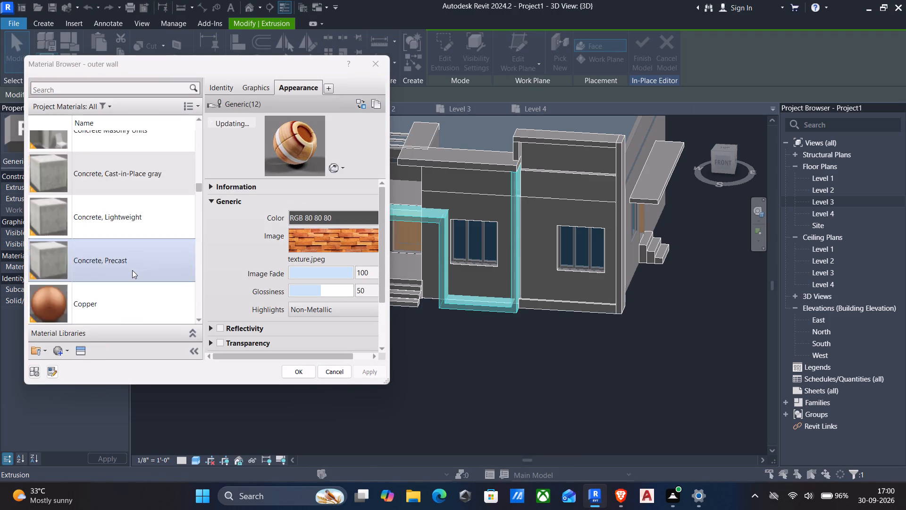
{"action": "scroll", "coordinate": [132, 270], "scroll_direction": "up", "scroll_amount": 20}
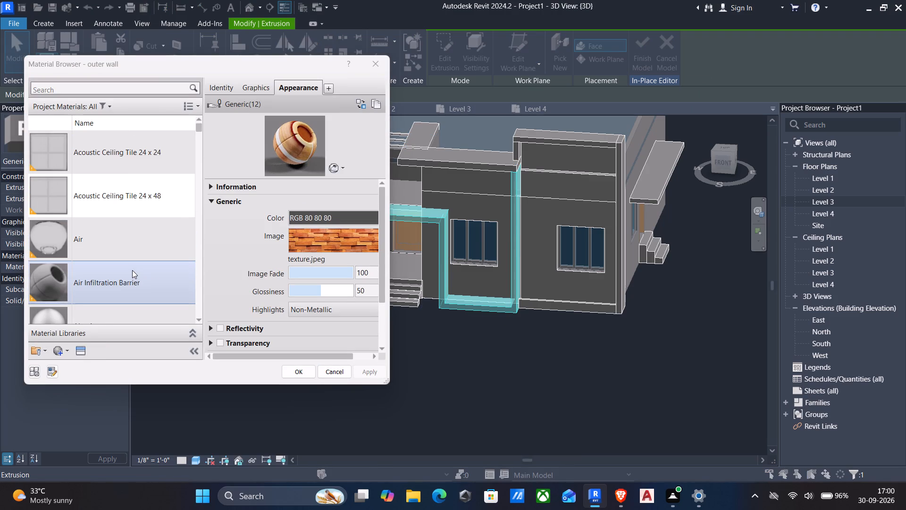
{"action": "scroll", "coordinate": [132, 270], "scroll_direction": "up", "scroll_amount": 6}
{"action": "scroll", "coordinate": [132, 270], "scroll_direction": "down", "scroll_amount": 15}
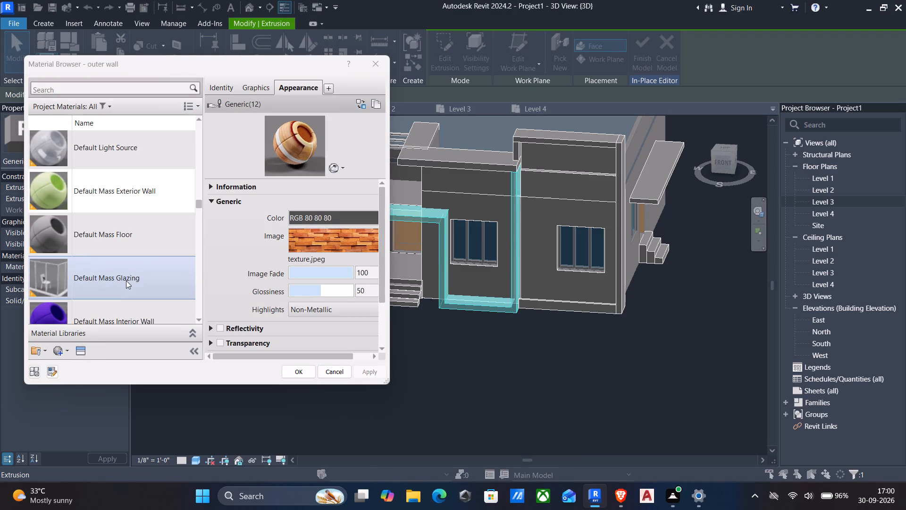
{"action": "scroll", "coordinate": [125, 278], "scroll_direction": "down", "scroll_amount": 16}
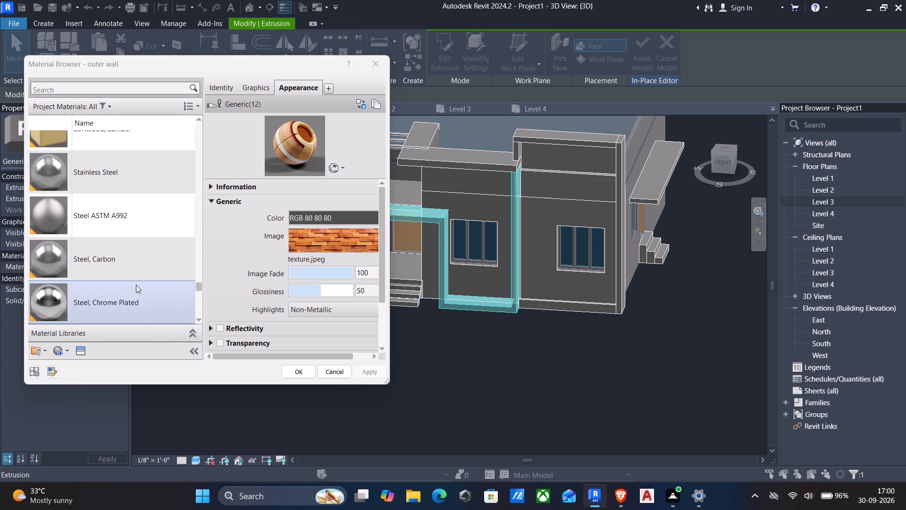
{"action": "scroll", "coordinate": [134, 274], "scroll_direction": "down", "scroll_amount": 10}
{"action": "scroll", "coordinate": [134, 274], "scroll_direction": "up", "scroll_amount": 2}
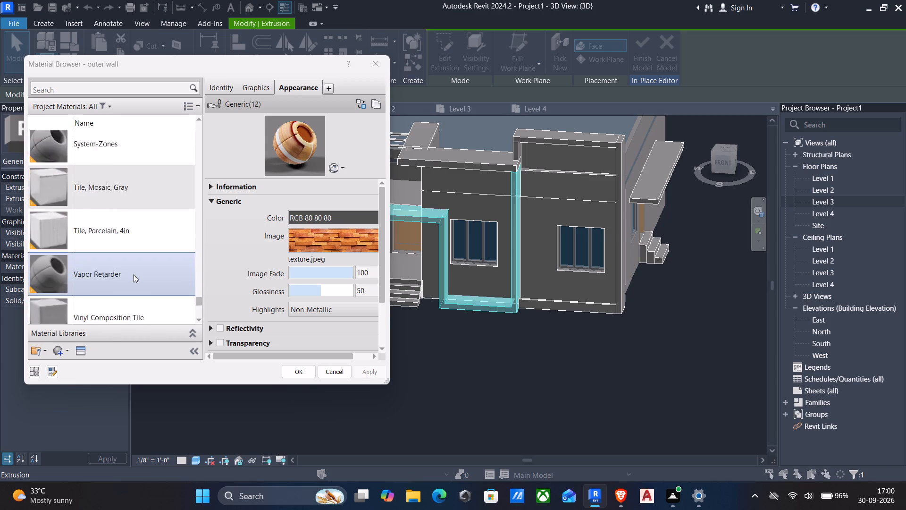
{"action": "scroll", "coordinate": [134, 274], "scroll_direction": "up", "scroll_amount": 2}
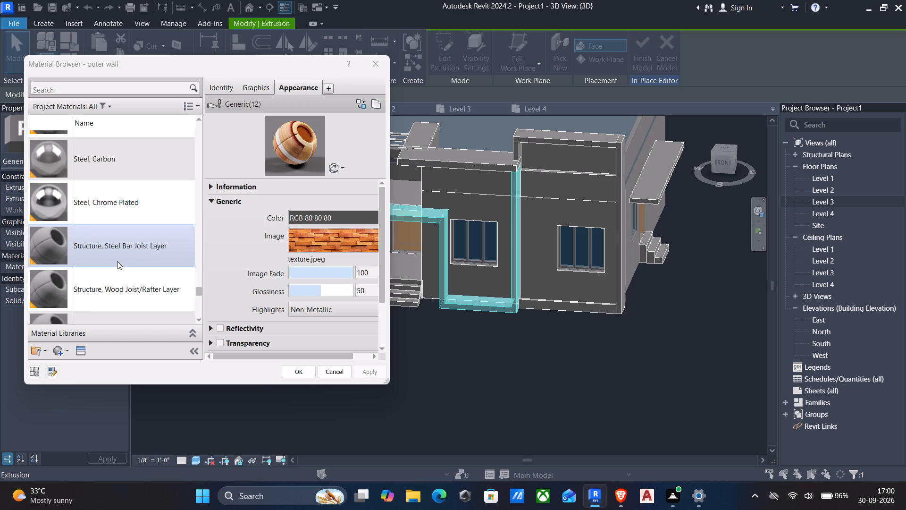